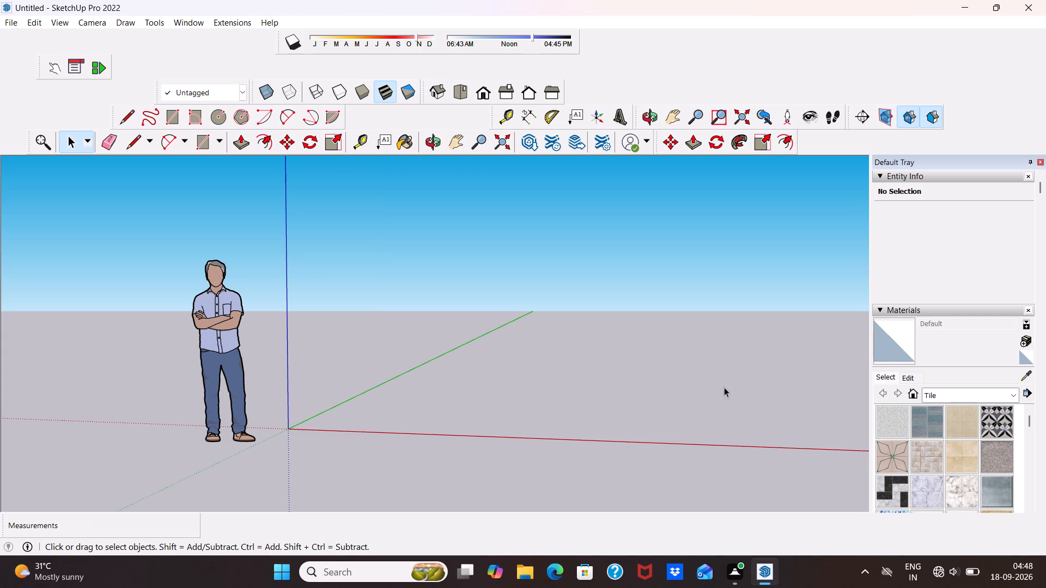
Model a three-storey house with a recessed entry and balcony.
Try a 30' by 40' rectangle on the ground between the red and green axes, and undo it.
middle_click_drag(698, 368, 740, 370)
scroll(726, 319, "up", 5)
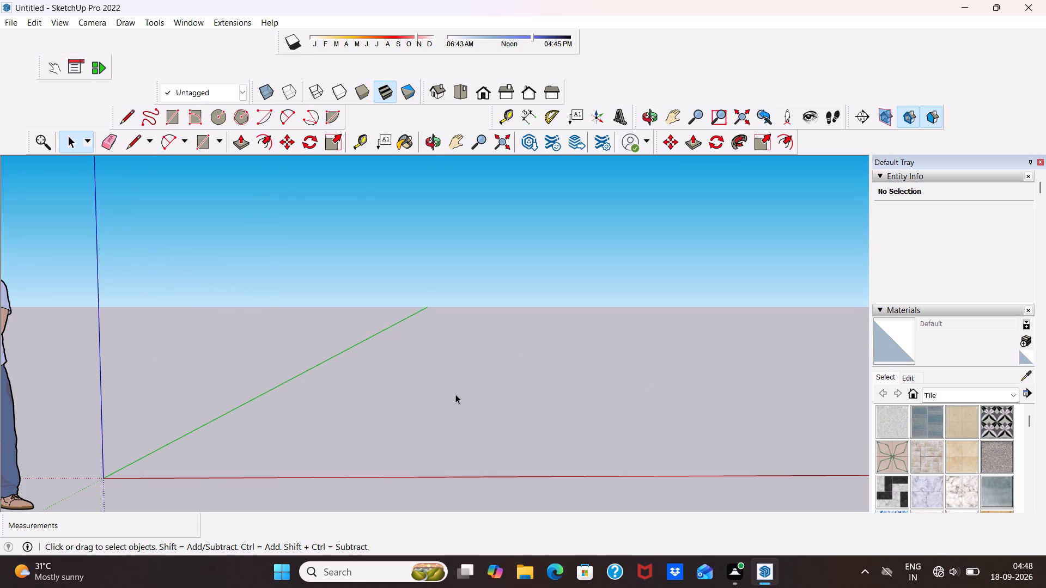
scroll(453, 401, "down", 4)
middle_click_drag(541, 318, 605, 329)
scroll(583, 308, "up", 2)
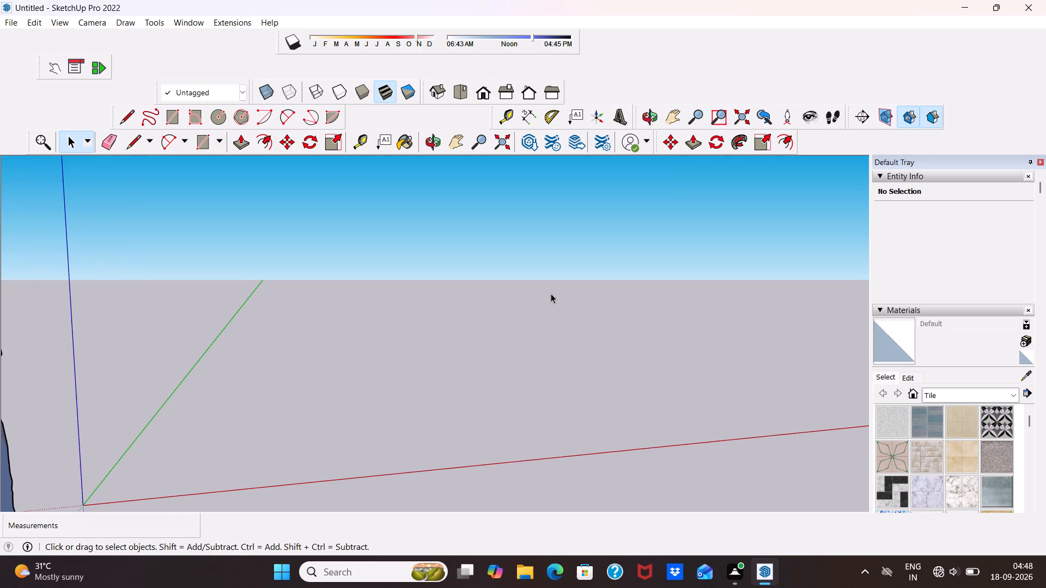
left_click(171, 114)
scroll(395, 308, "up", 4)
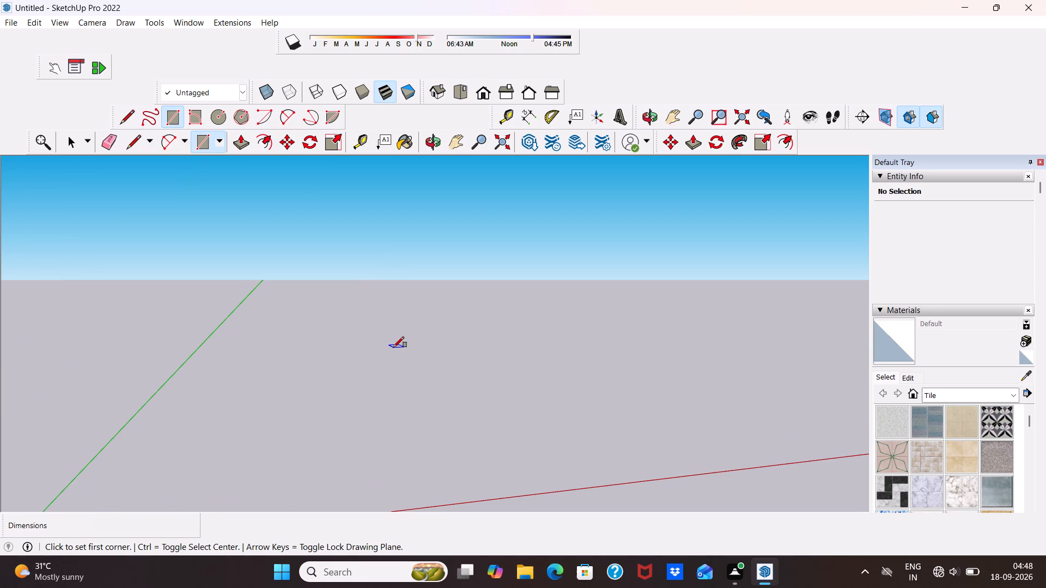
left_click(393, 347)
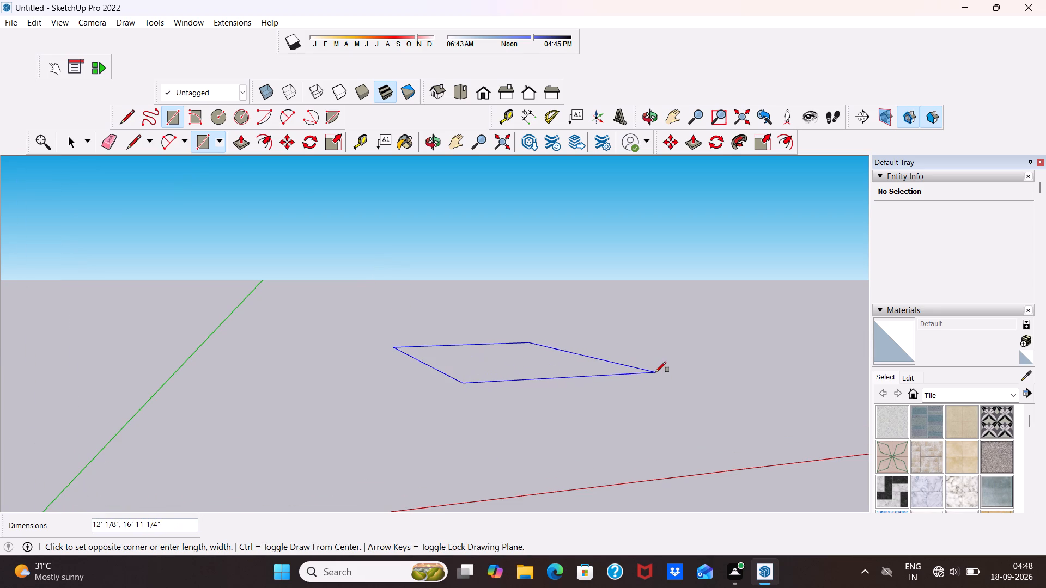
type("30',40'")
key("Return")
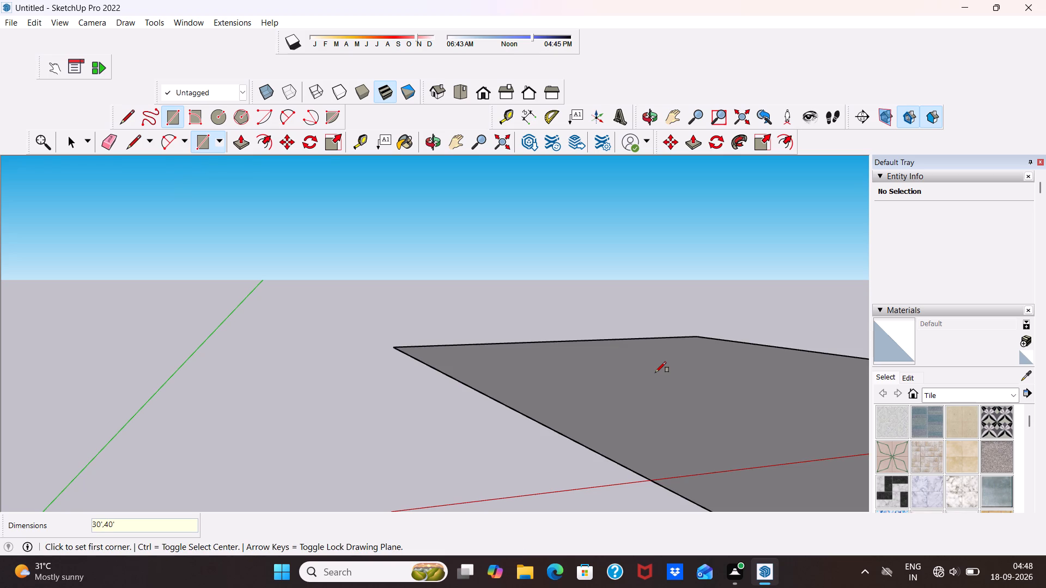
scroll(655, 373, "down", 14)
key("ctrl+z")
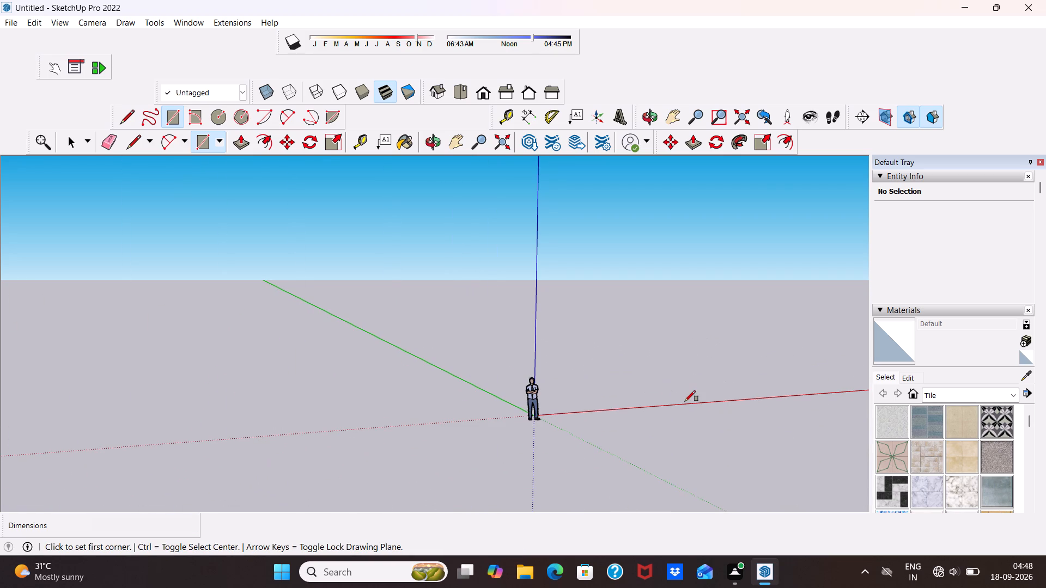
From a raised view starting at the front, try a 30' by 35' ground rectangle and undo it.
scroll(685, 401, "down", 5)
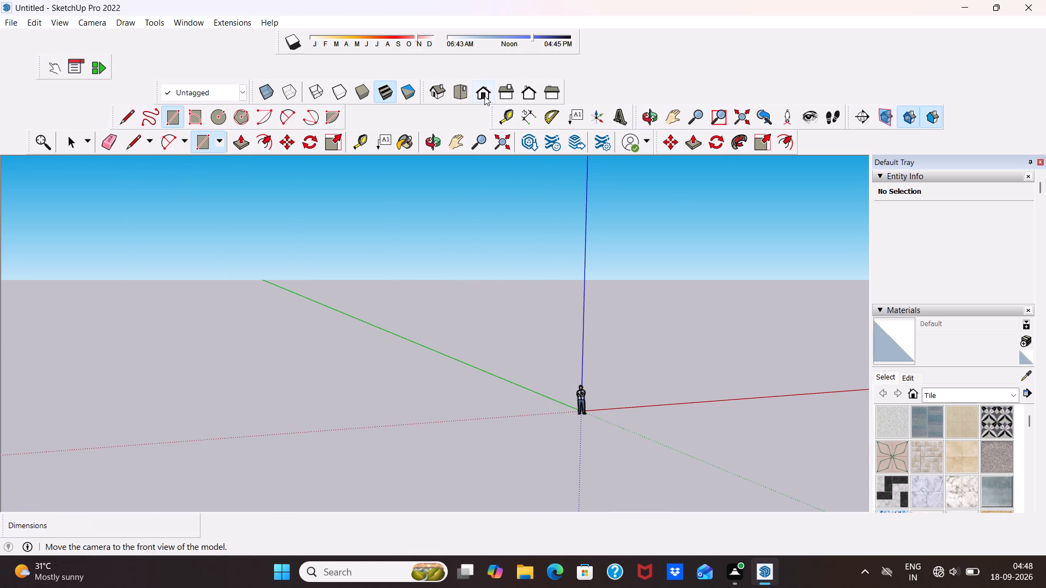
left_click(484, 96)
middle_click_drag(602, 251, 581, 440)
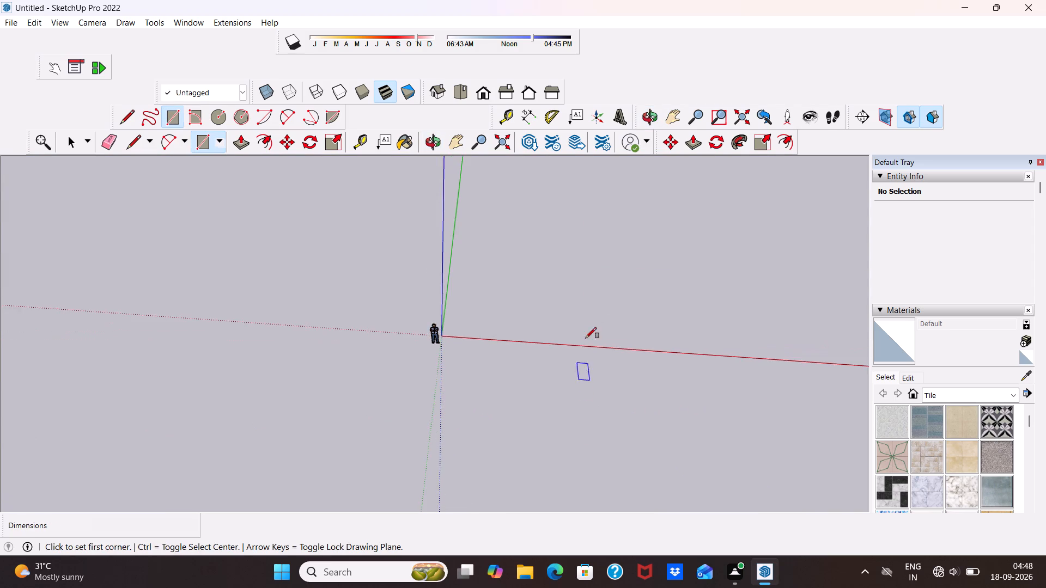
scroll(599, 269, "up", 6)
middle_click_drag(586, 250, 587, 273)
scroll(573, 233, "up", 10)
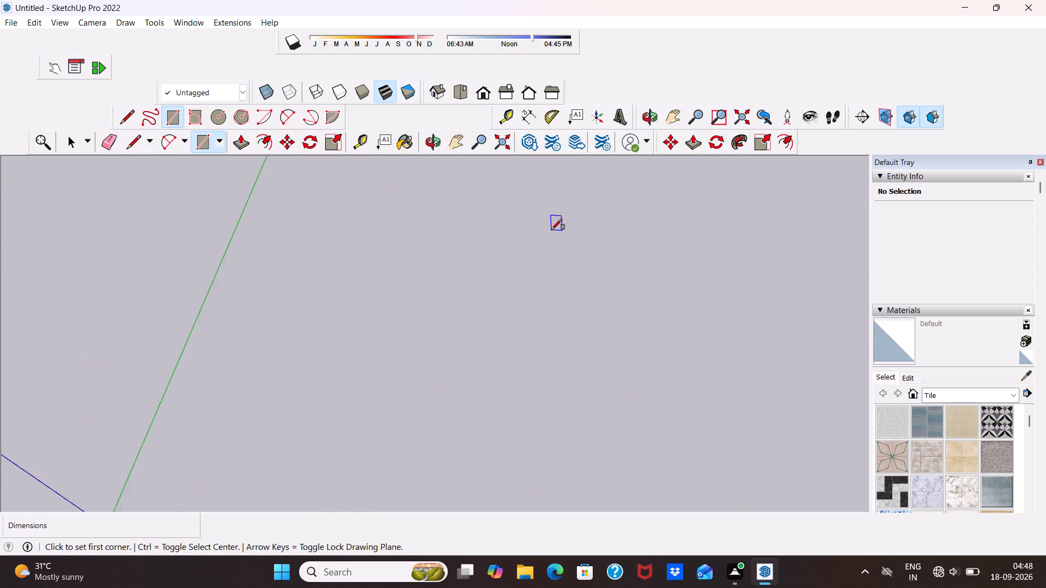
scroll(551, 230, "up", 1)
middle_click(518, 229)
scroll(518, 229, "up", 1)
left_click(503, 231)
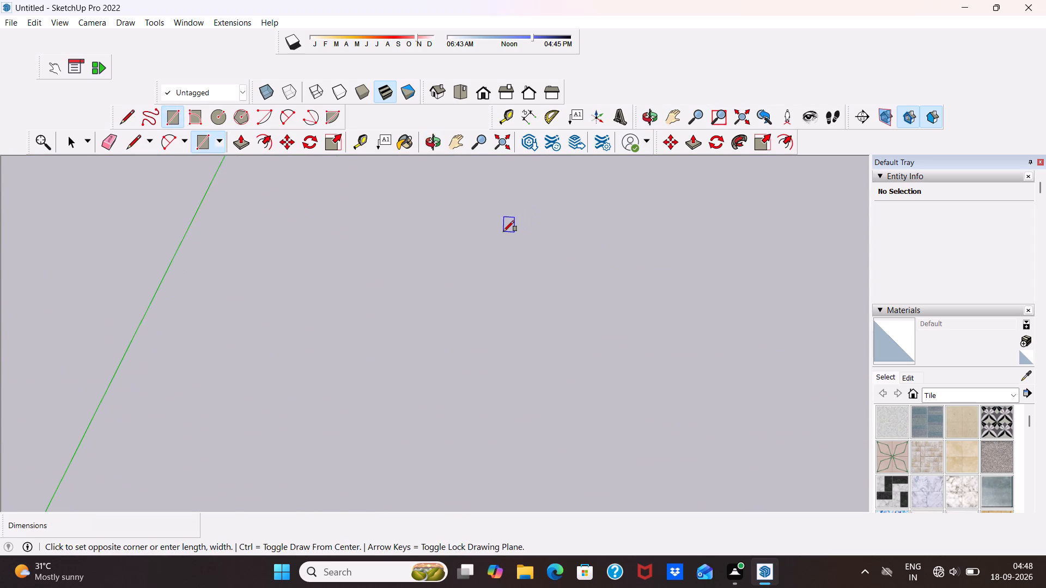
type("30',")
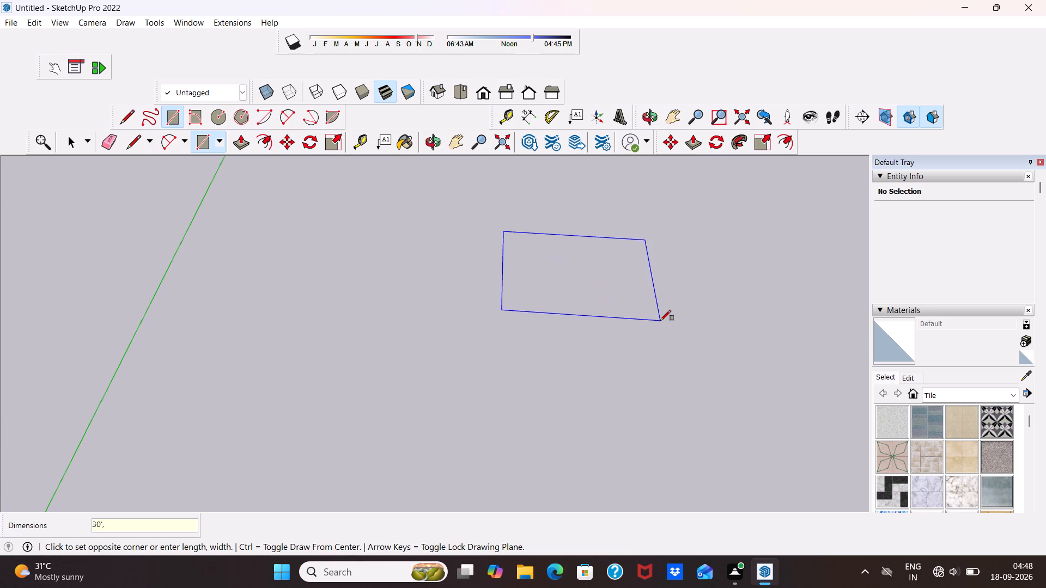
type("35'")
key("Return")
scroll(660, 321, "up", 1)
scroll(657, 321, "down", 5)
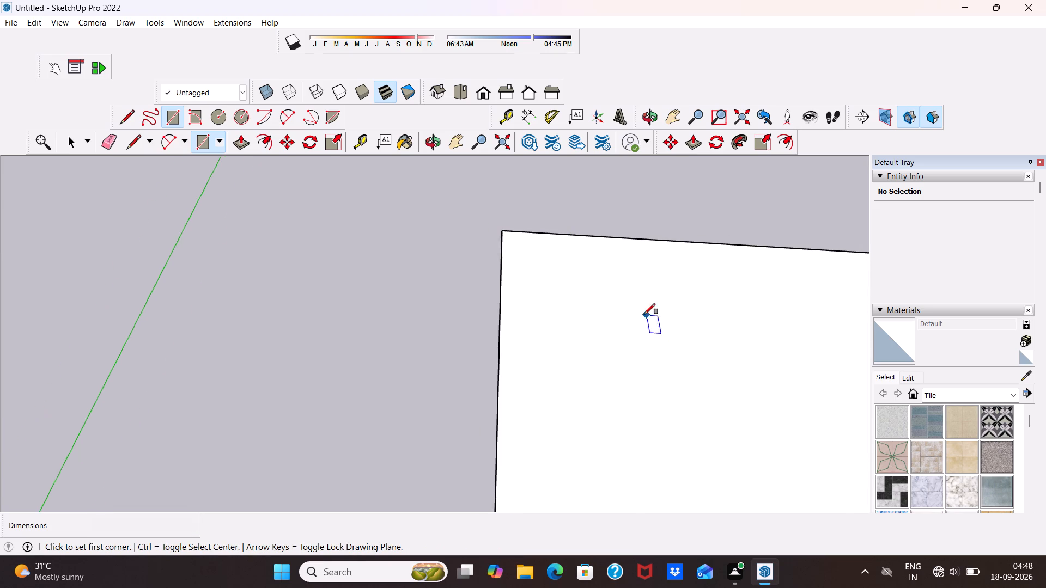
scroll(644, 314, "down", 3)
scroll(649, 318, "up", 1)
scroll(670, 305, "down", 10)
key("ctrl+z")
Draw a 30' by 35' rectangle on the ground between the red and green axes, away from the origin.
scroll(673, 334, "down", 2)
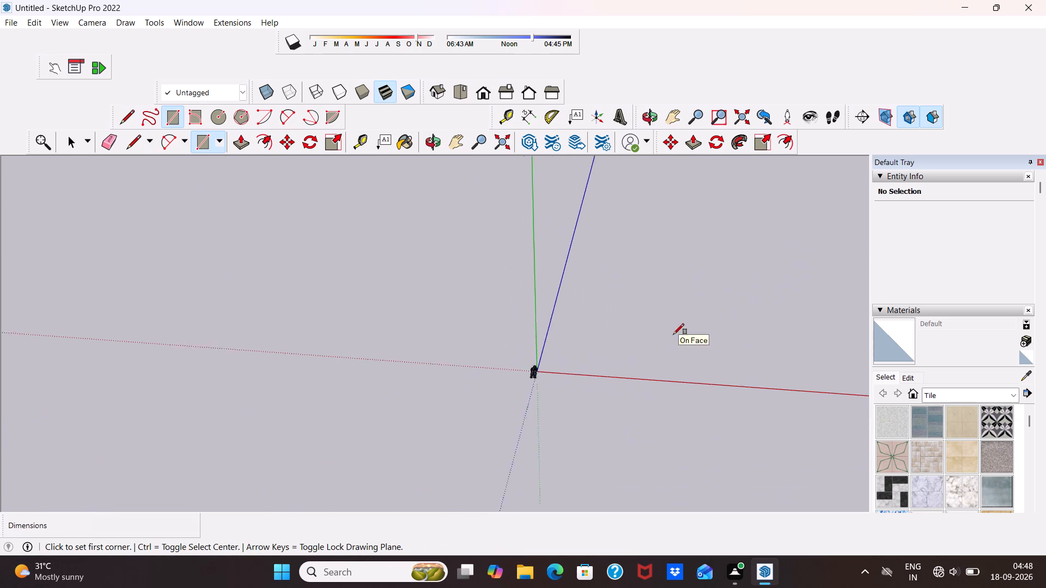
scroll(673, 334, "down", 2)
scroll(688, 285, "up", 12)
scroll(571, 238, "up", 6)
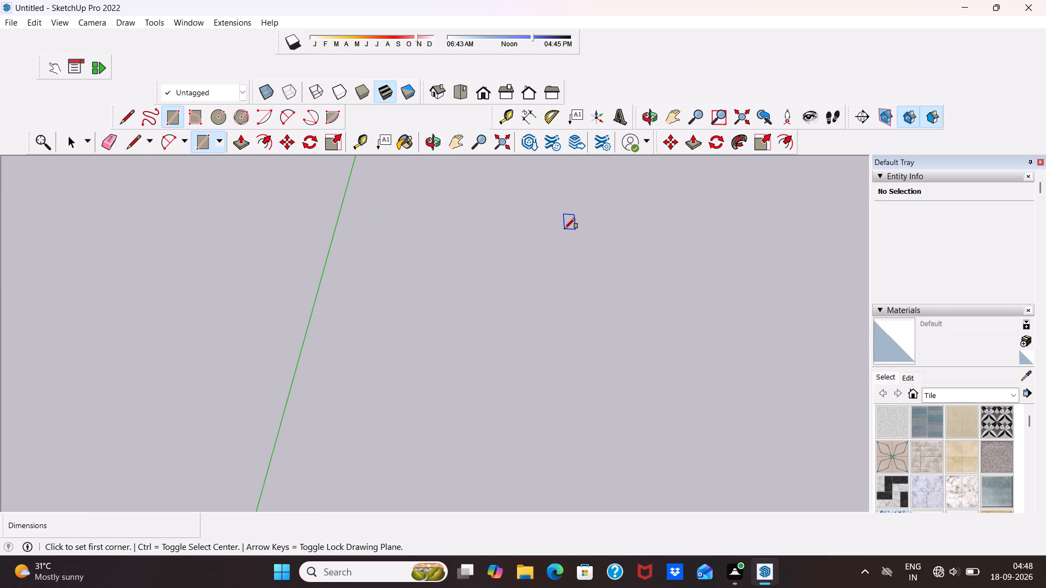
left_click(564, 228)
type("30',")
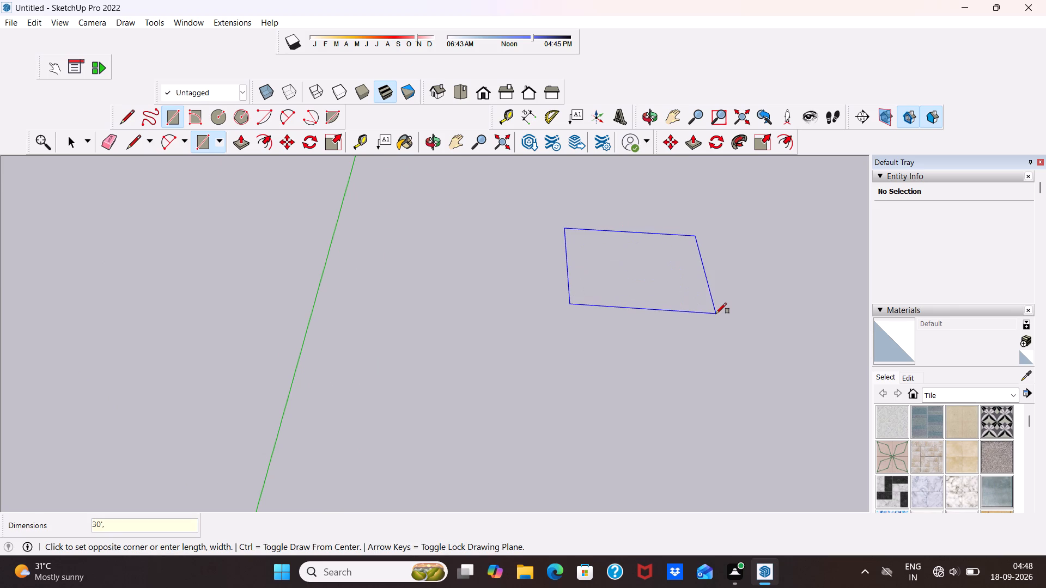
type("35'")
key("Return")
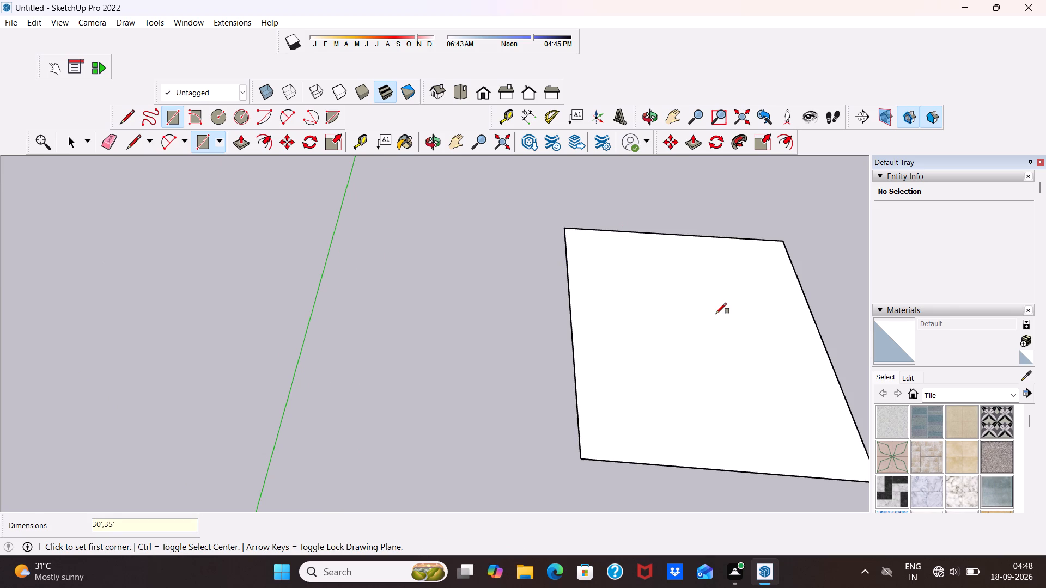
scroll(719, 317, "down", 8)
key("space")
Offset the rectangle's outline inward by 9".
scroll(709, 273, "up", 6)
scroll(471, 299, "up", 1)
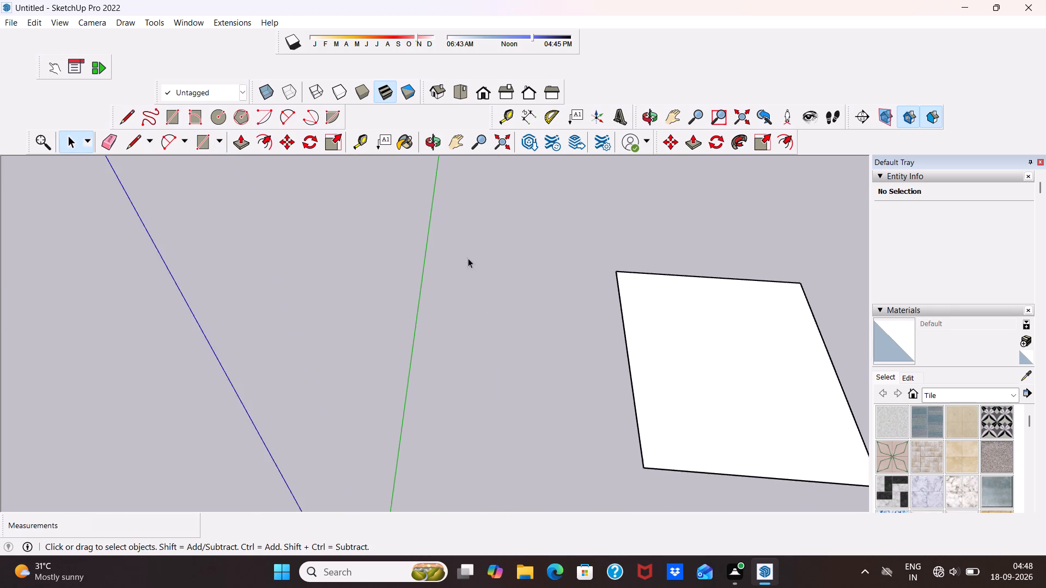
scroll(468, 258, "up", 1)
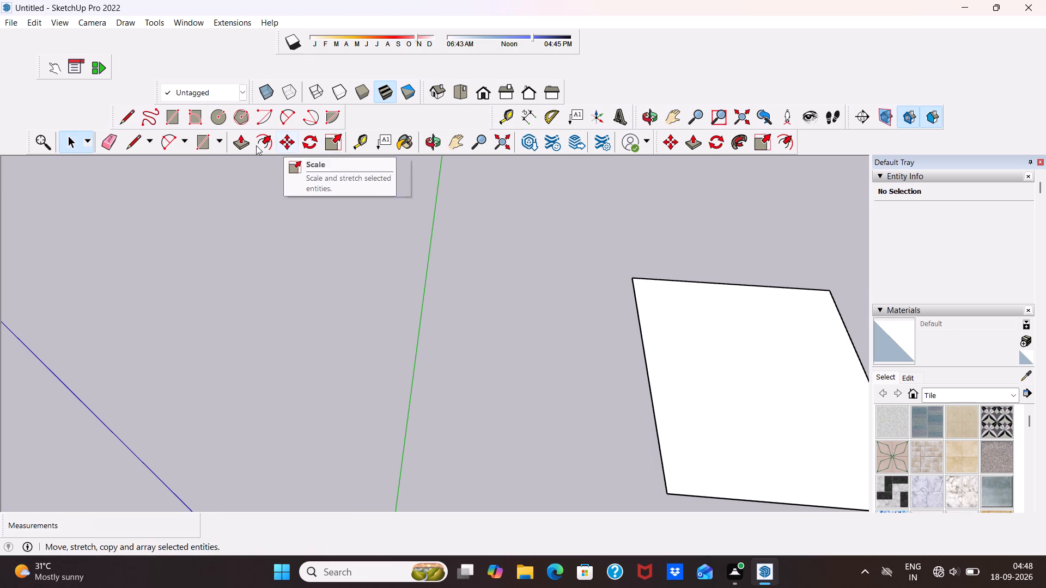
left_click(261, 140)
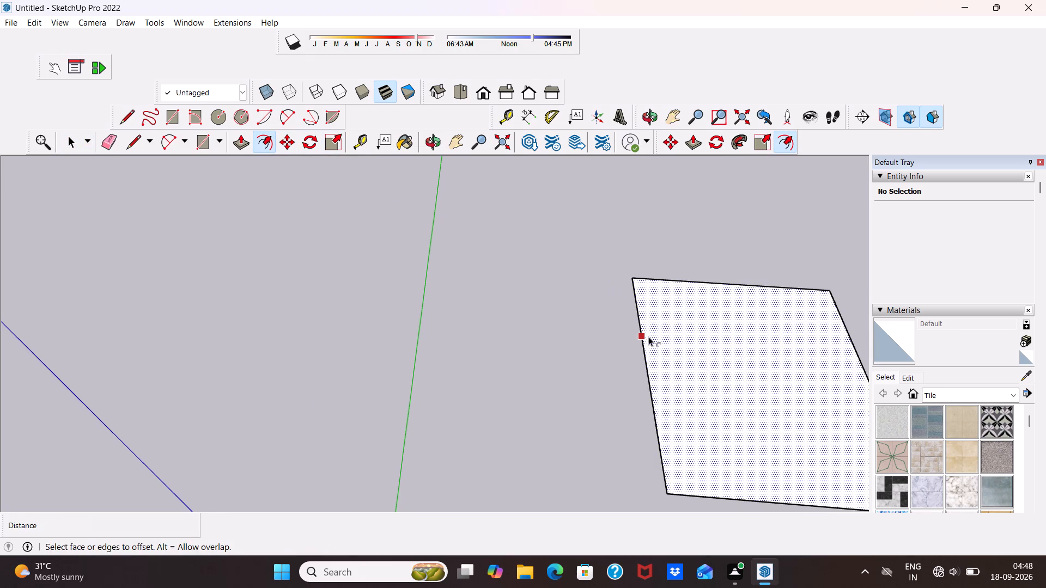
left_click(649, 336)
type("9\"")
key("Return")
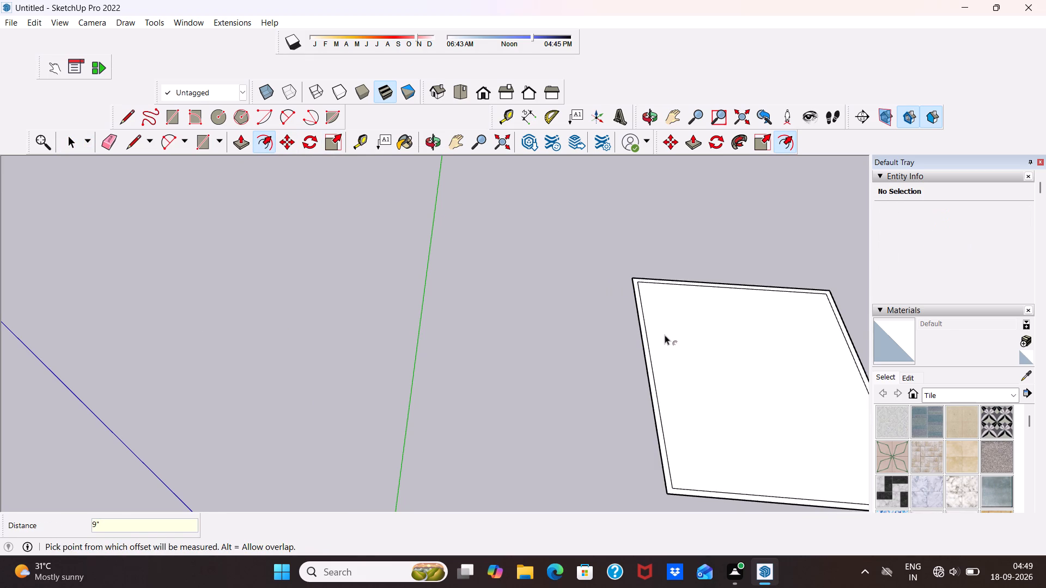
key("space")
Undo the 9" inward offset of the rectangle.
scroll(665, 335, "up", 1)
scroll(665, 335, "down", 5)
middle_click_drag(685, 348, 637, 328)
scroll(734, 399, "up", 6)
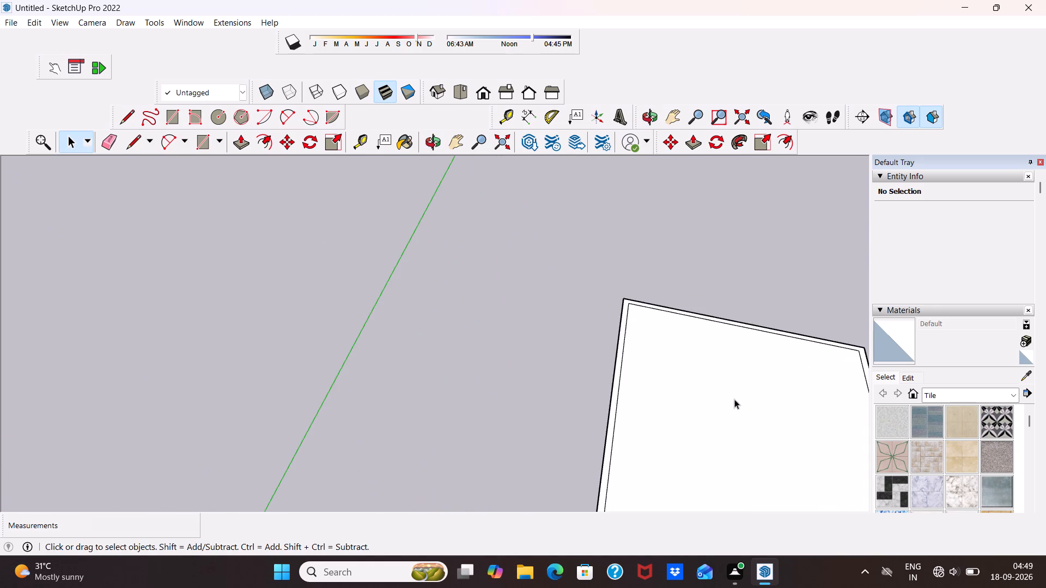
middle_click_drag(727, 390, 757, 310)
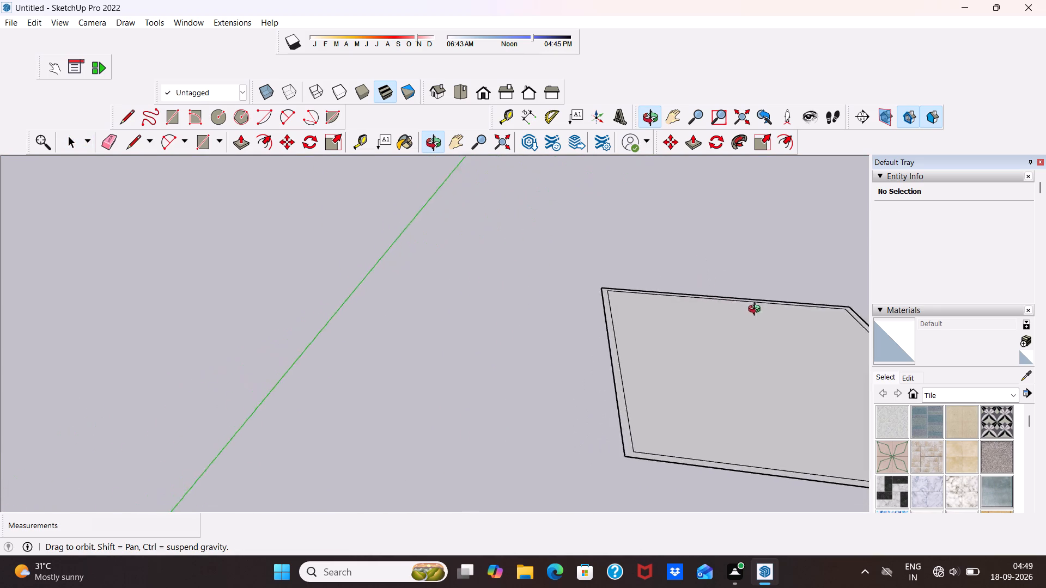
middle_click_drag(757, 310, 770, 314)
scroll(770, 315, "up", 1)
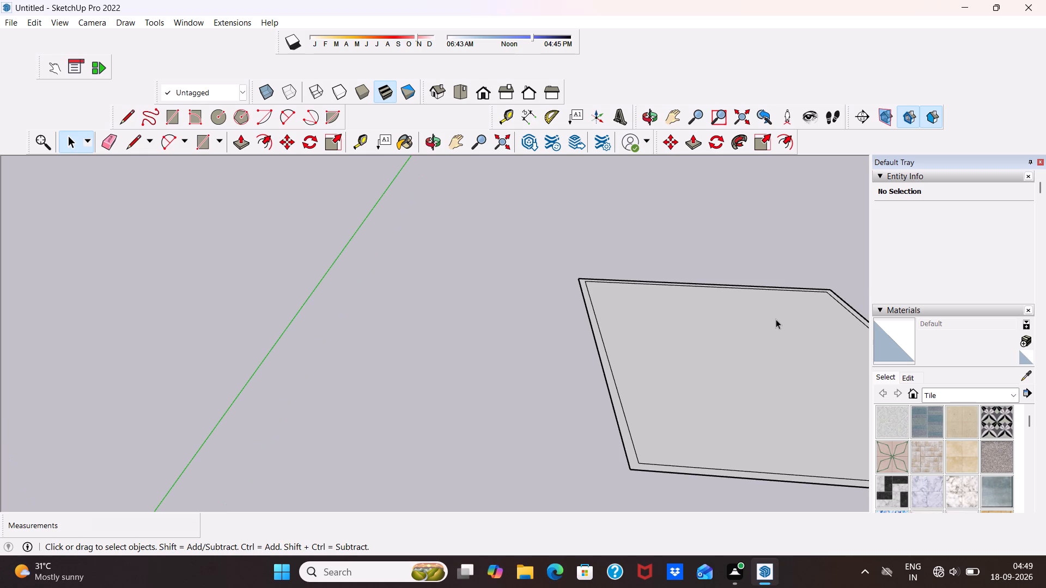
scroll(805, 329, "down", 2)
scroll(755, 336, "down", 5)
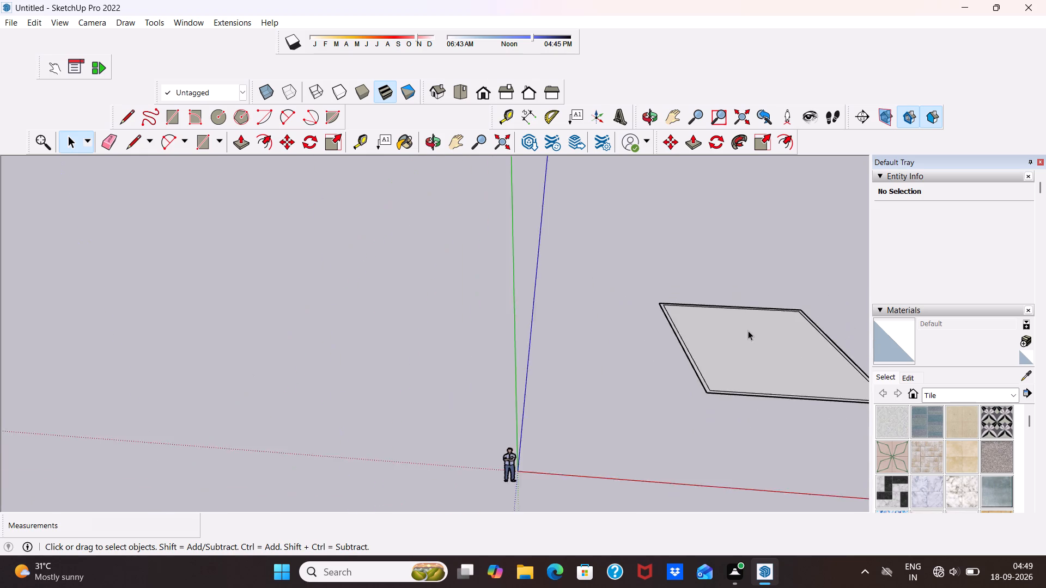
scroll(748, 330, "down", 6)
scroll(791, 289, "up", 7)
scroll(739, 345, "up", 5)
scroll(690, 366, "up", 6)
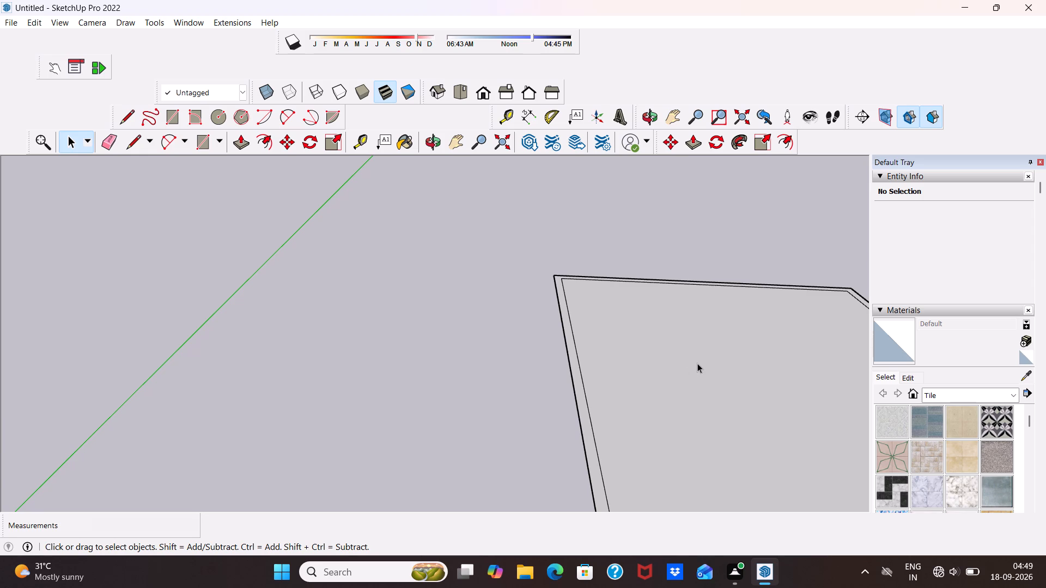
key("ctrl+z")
Copy the whole rectangle with its edges to a spot about 145' away, farther back on the ground.
double_click(693, 359)
scroll(687, 351, "down", 5)
scroll(687, 351, "up", 1)
scroll(686, 347, "down", 3)
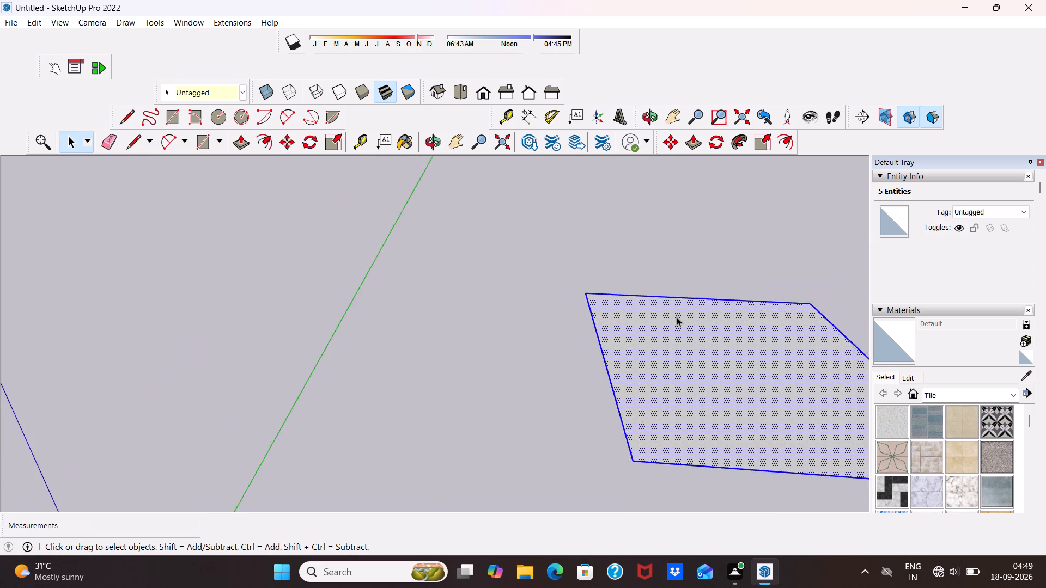
scroll(677, 317, "down", 4)
left_click(281, 137)
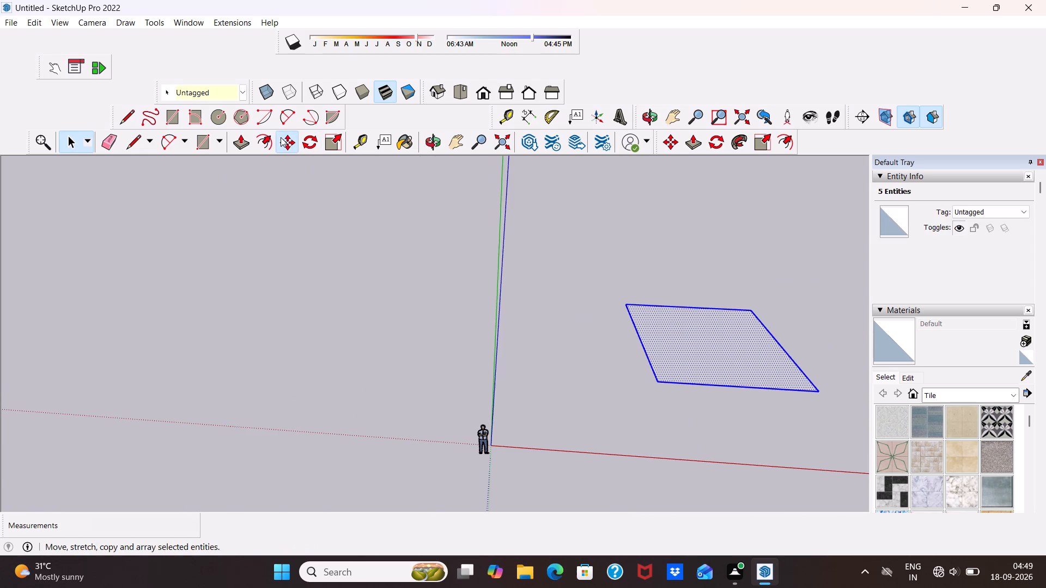
left_click(699, 323)
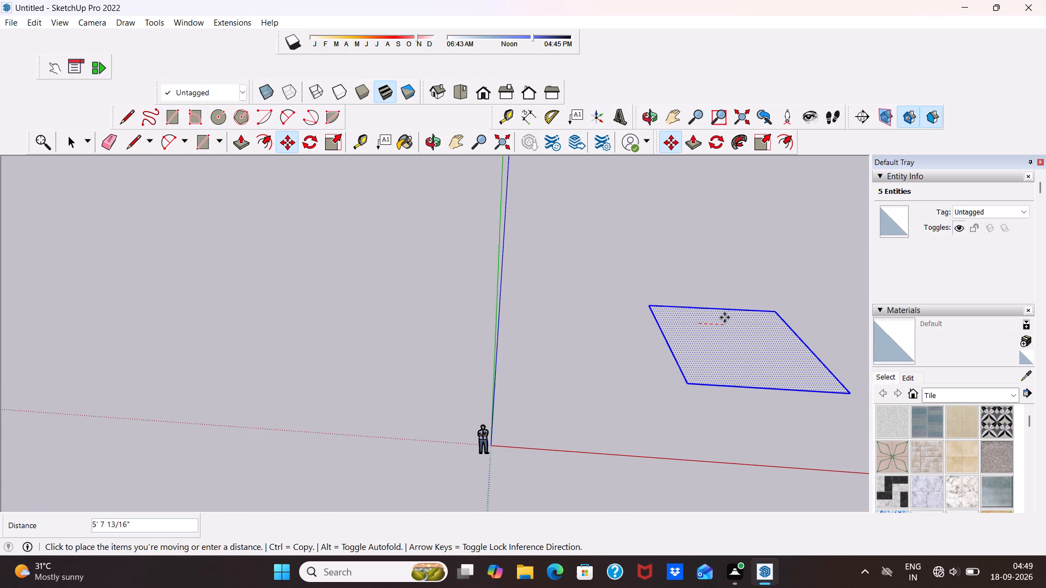
left_click(813, 195)
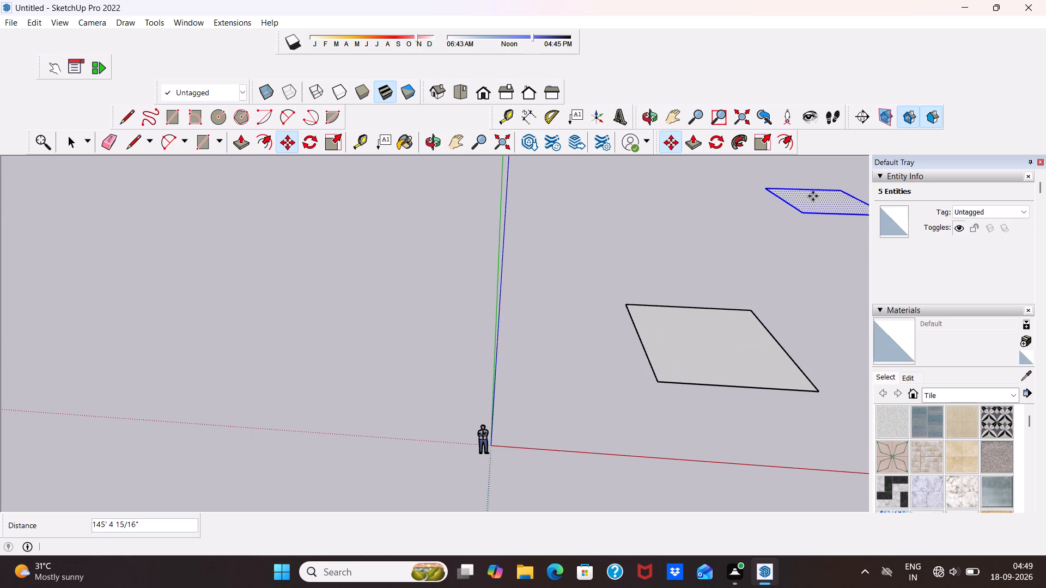
scroll(722, 348, "up", 2)
key("space")
double_click(723, 270)
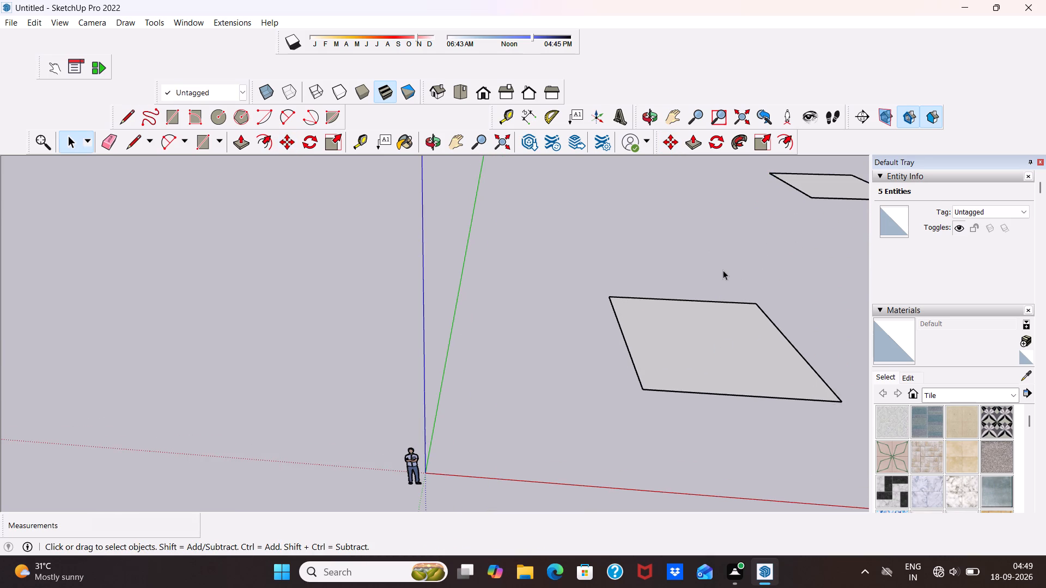
Offset the original rectangle's outline inward by 9" to form the wall thickness.
middle_click_drag(734, 327, 646, 347)
scroll(659, 352, "down", 6)
scroll(684, 342, "up", 5)
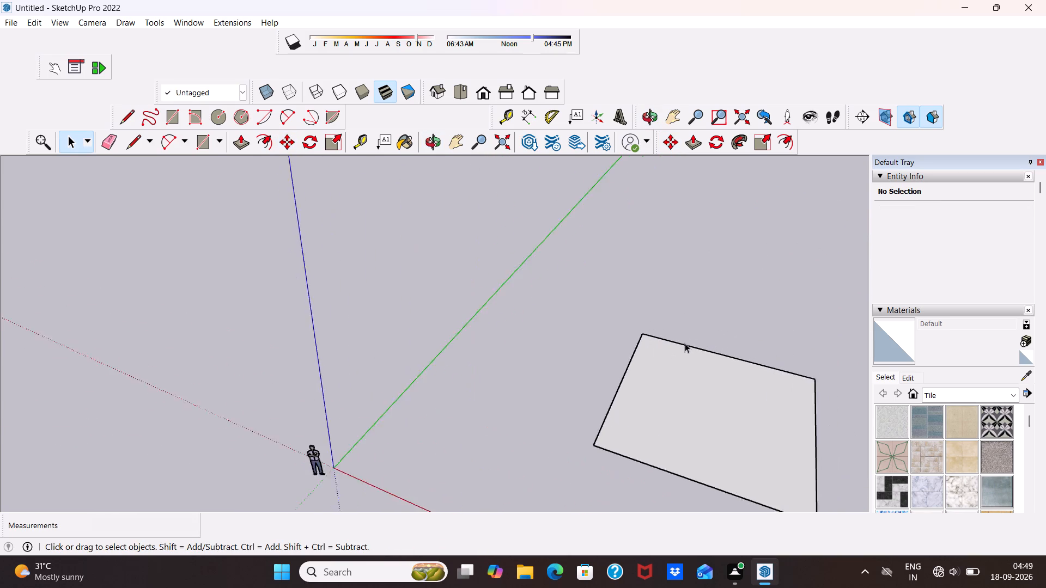
scroll(697, 351, "down", 2)
middle_click_drag(701, 357, 722, 316)
scroll(730, 330, "up", 5)
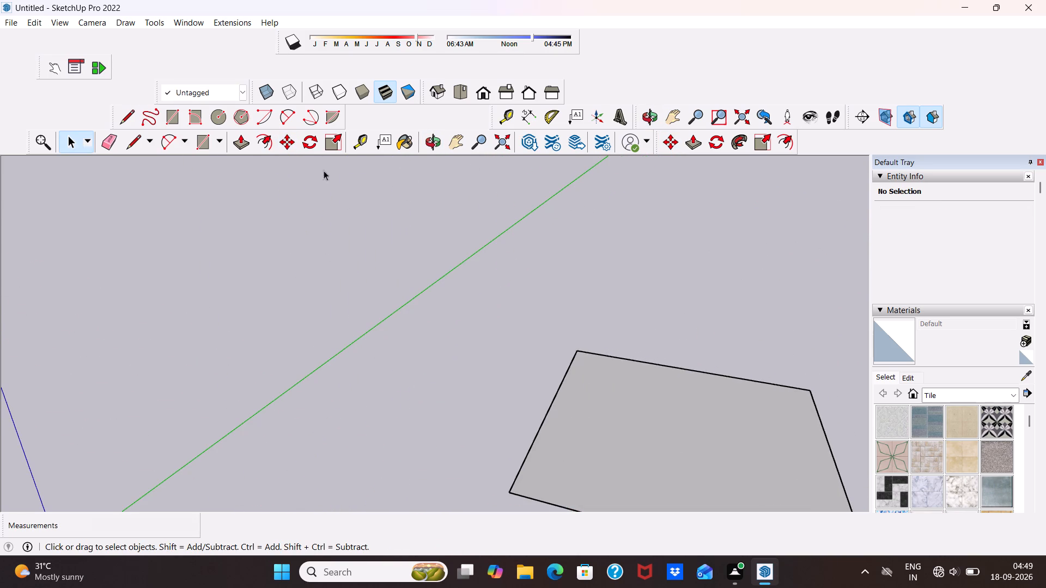
left_click(267, 138)
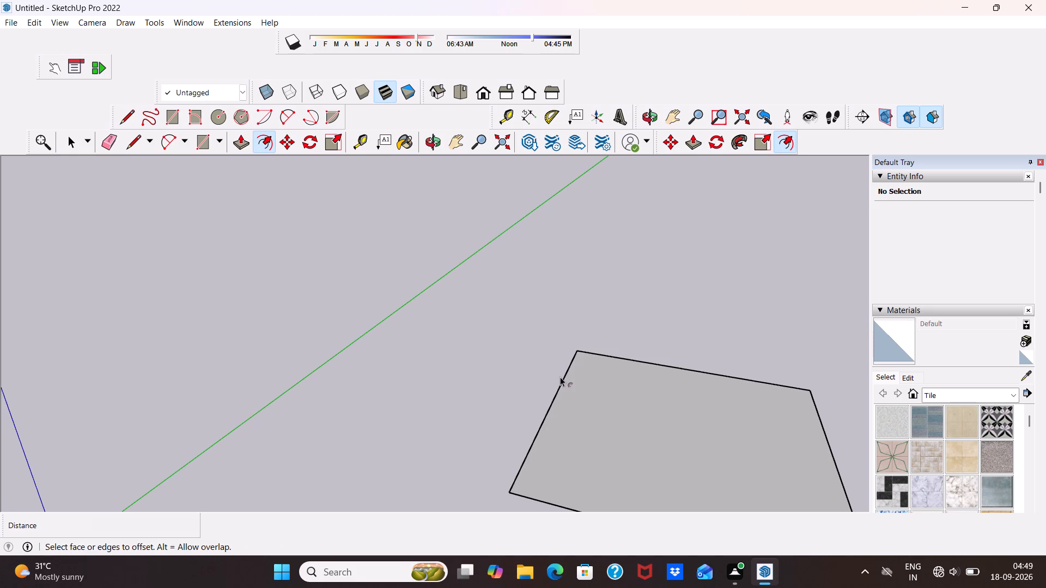
left_click(563, 392)
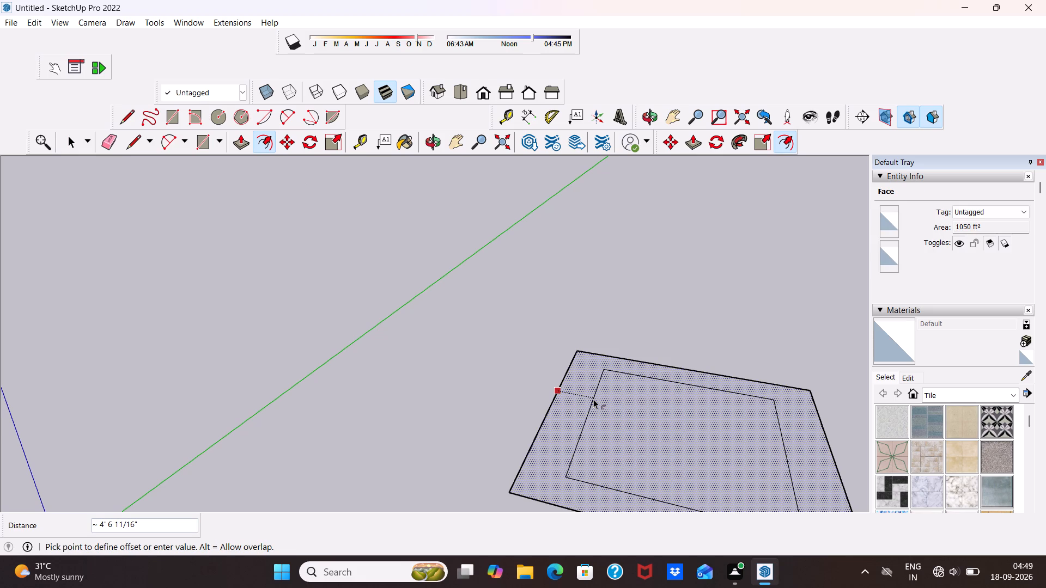
type("9\"")
key("Return")
scroll(593, 399, "down", 3)
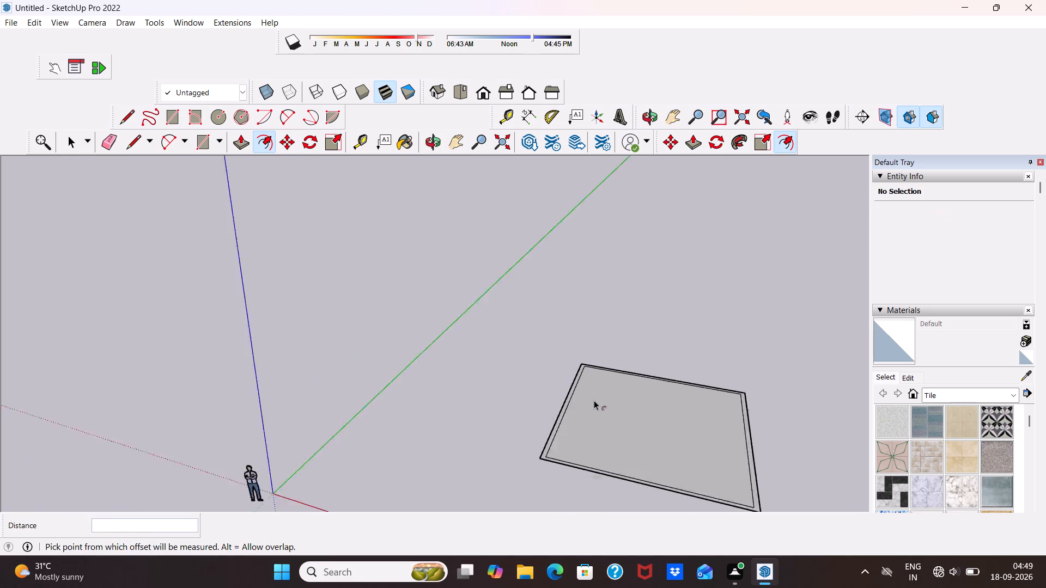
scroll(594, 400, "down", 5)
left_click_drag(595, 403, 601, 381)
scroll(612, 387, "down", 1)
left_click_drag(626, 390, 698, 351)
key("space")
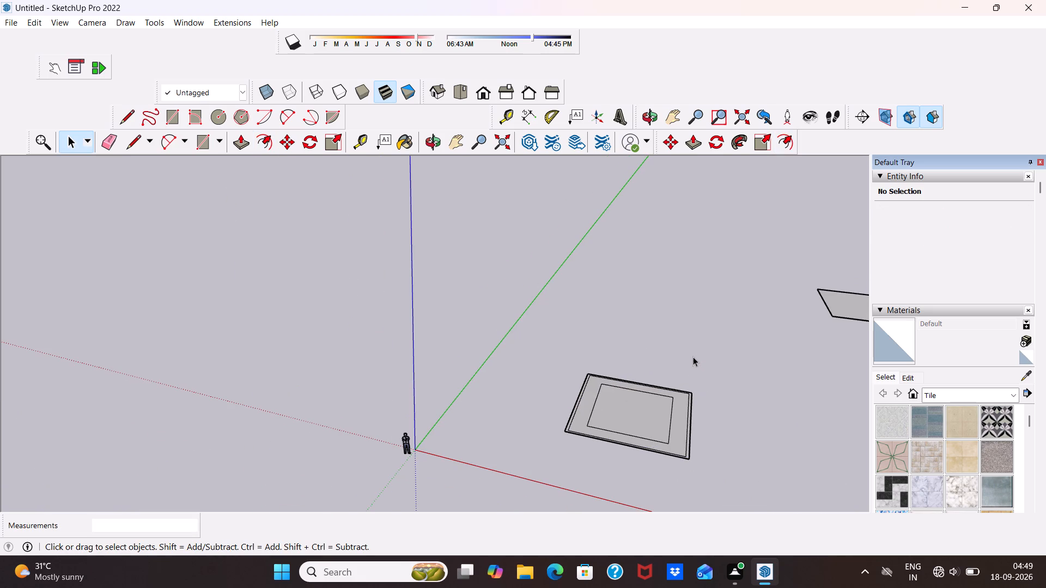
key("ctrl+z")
Examine the original footprint's wall outline and the spare copy behind it from several angles.
scroll(692, 359, "down", 2)
scroll(653, 376, "up", 3)
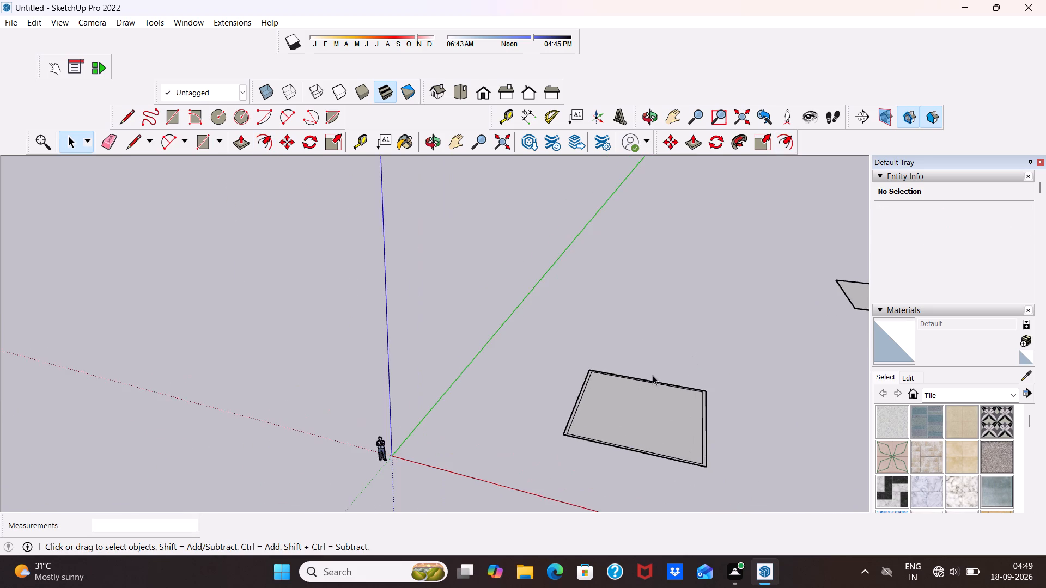
key("space")
scroll(650, 370, "up", 5)
scroll(648, 352, "down", 5)
middle_click_drag(662, 342, 689, 323)
scroll(690, 323, "up", 5)
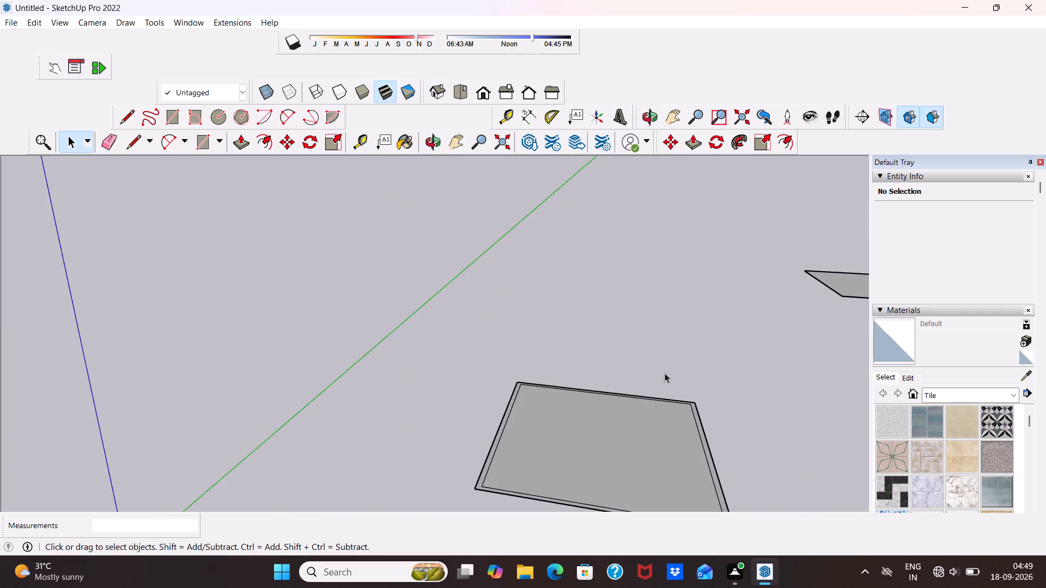
middle_click_drag(652, 389, 694, 436)
scroll(682, 391, "down", 6)
middle_click_drag(710, 470, 685, 436)
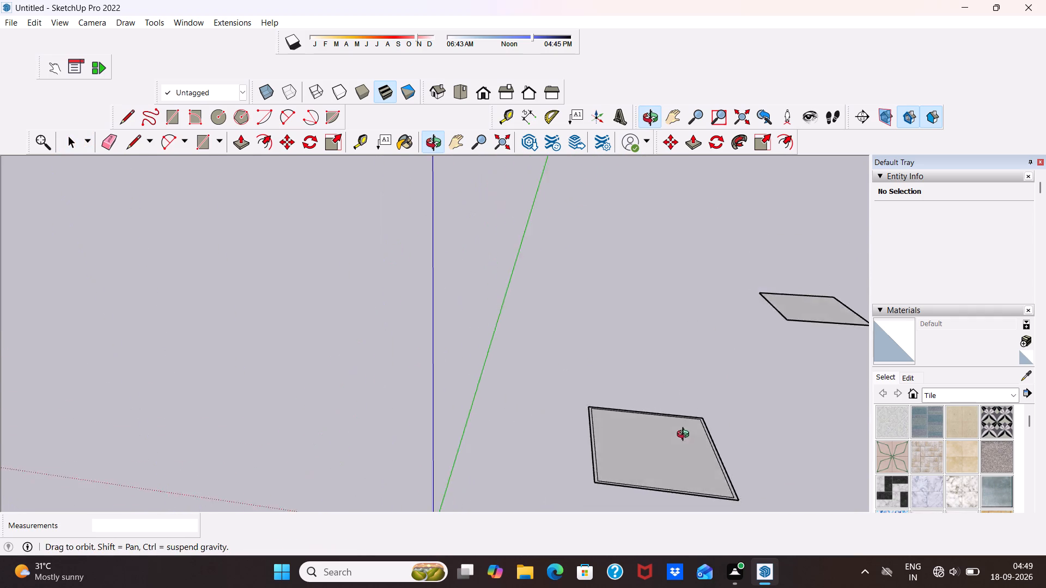
middle_click_drag(685, 436, 666, 430)
scroll(666, 430, "up", 4)
scroll(610, 443, "up", 2)
scroll(605, 395, "down", 11)
middle_click_drag(612, 409, 608, 403)
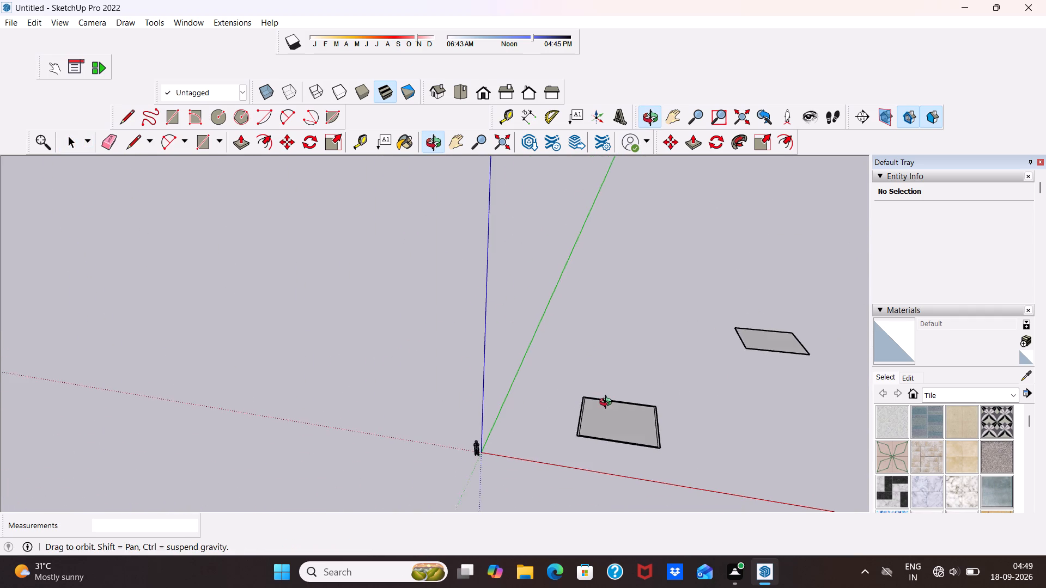
middle_click_drag(608, 403, 595, 395)
scroll(595, 395, "up", 3)
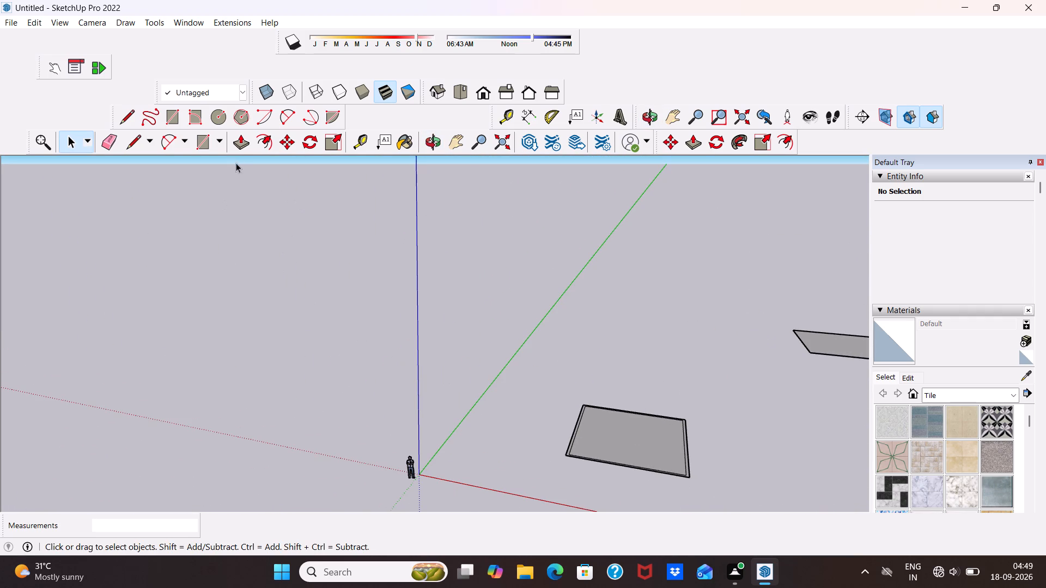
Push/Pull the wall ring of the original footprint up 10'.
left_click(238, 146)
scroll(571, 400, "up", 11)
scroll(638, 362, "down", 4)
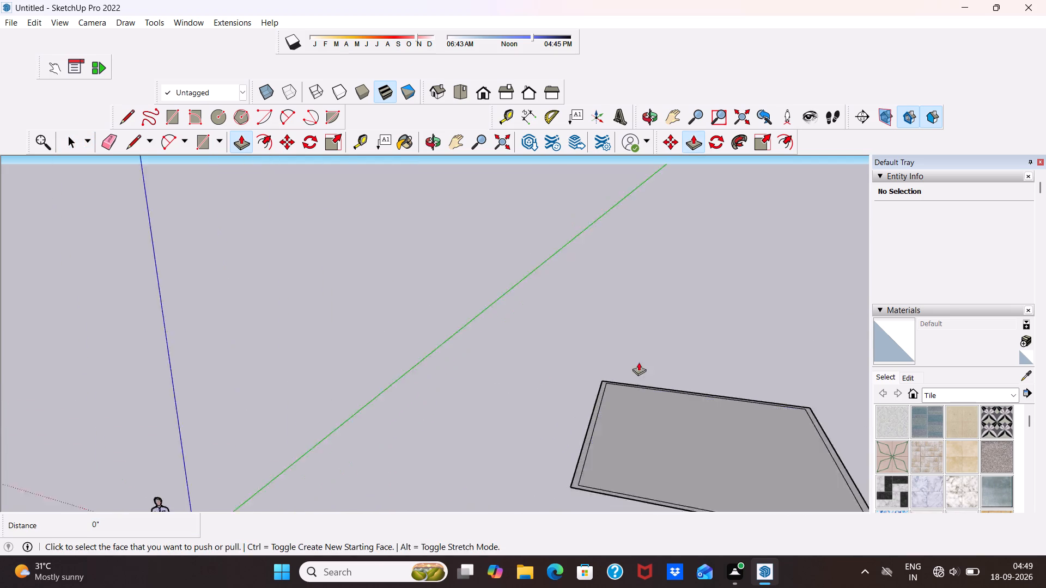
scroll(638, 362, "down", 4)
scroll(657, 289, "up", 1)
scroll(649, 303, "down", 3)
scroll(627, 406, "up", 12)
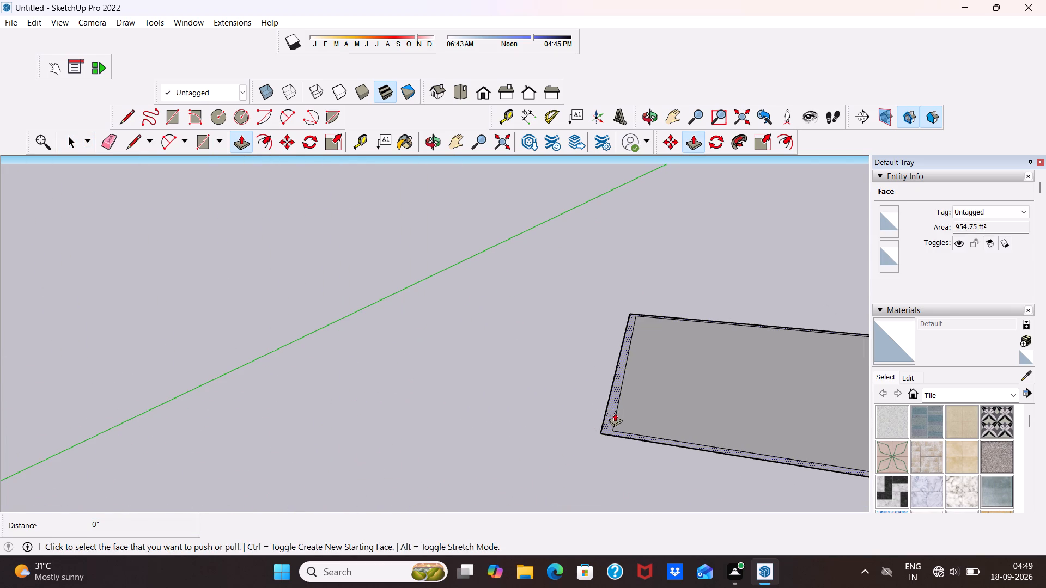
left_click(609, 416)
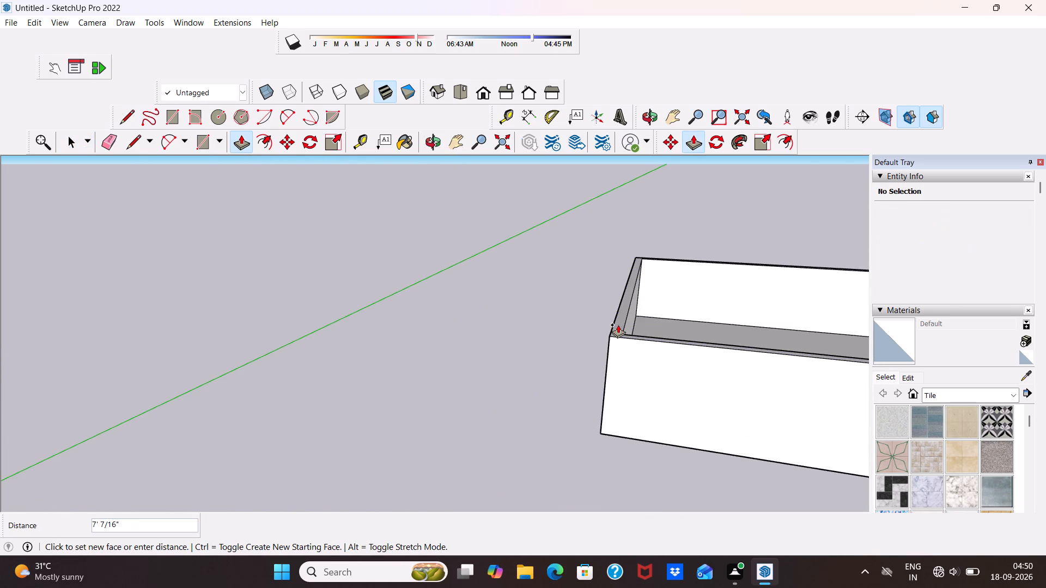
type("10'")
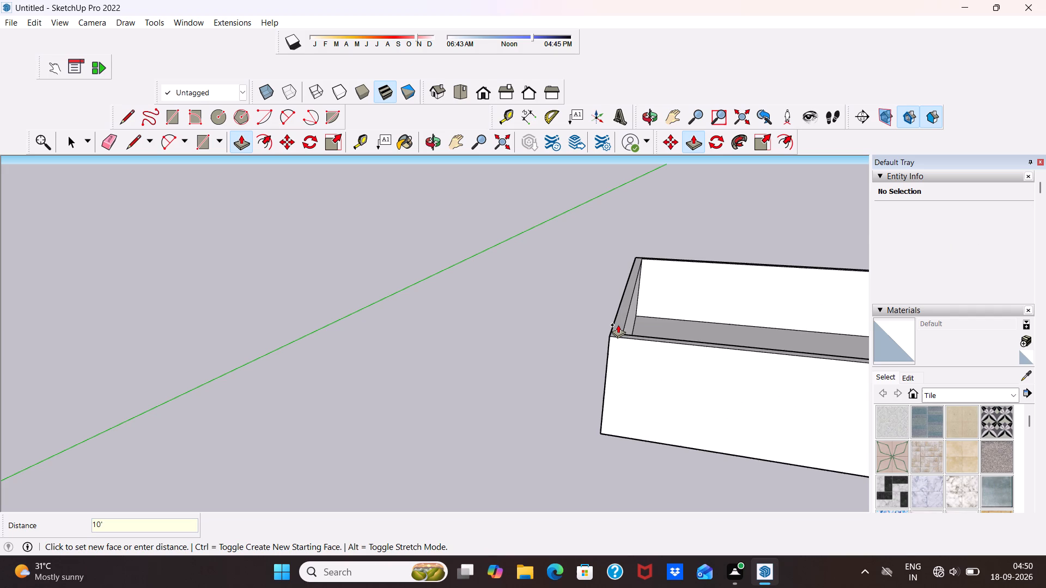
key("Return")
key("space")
Inspect the raised walls from the front, from above and around the outside corners.
scroll(618, 324, "down", 6)
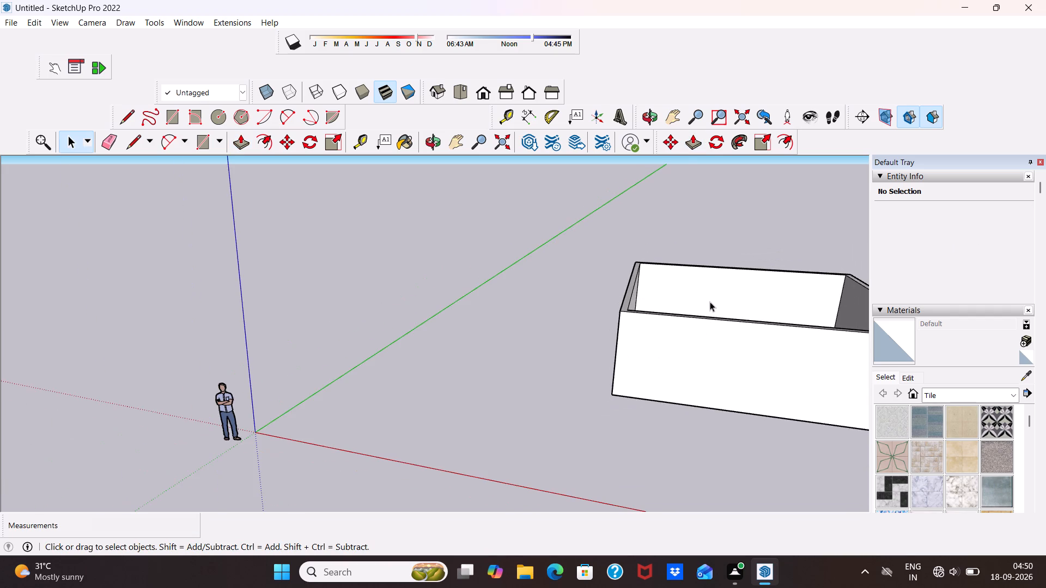
middle_click_drag(710, 301, 651, 305)
scroll(658, 334, "down", 10)
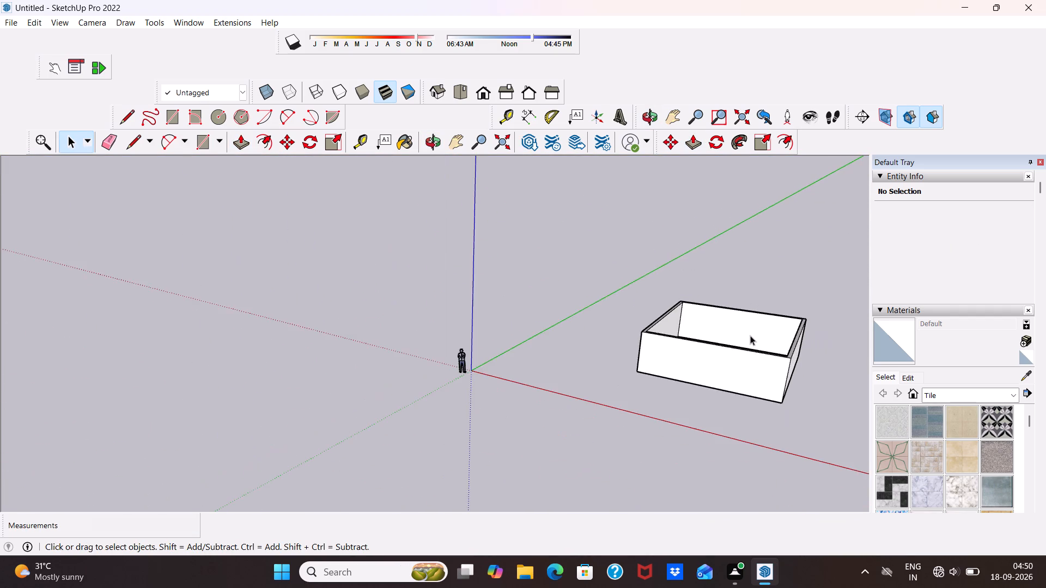
middle_click_drag(751, 341, 817, 302)
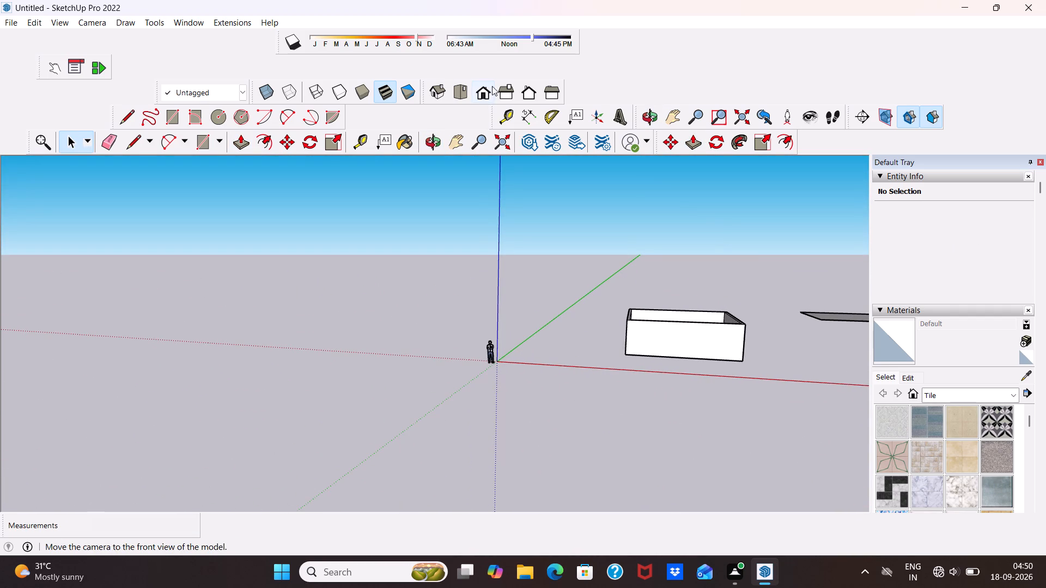
left_click(479, 87)
scroll(440, 262, "up", 6)
scroll(420, 280, "down", 1)
scroll(419, 267, "up", 1)
scroll(416, 257, "down", 5)
middle_click_drag(401, 303, 412, 411)
scroll(400, 324, "down", 6)
middle_click_drag(400, 343, 394, 359)
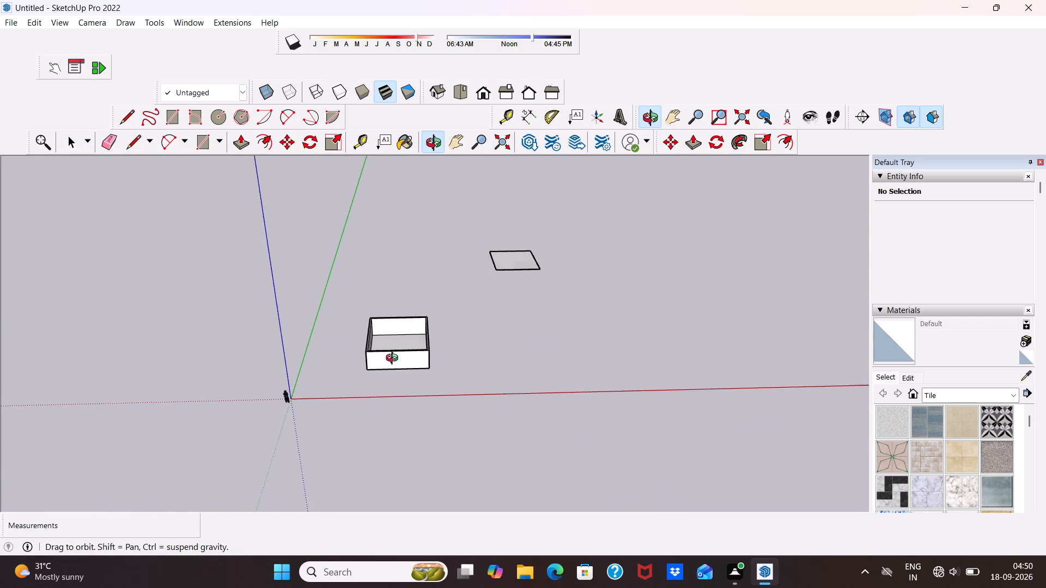
middle_click_drag(394, 359, 380, 424)
scroll(380, 403, "up", 8)
middle_click_drag(374, 320, 408, 365)
scroll(391, 353, "up", 5)
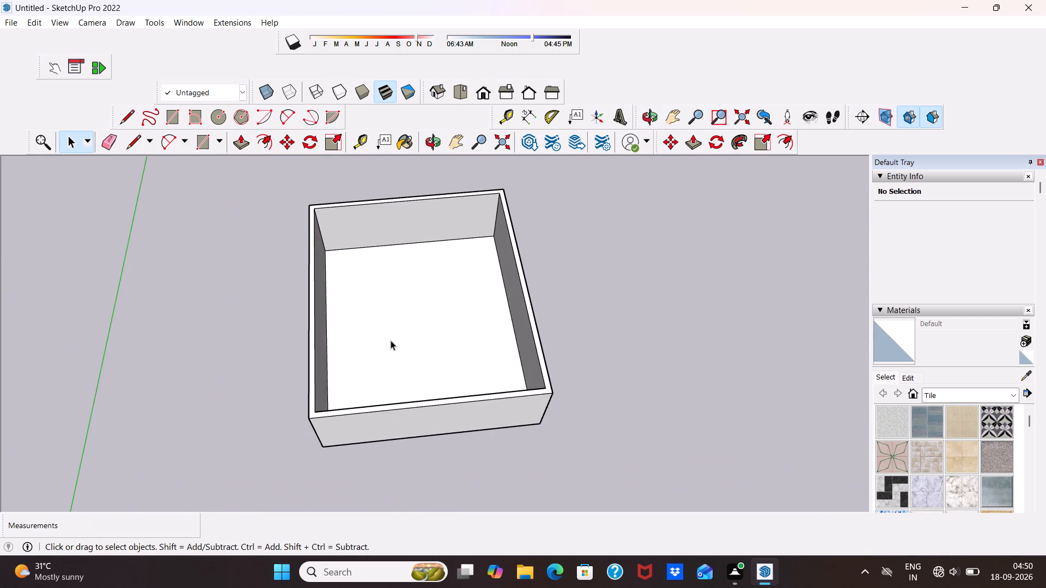
middle_click_drag(390, 320, 371, 259)
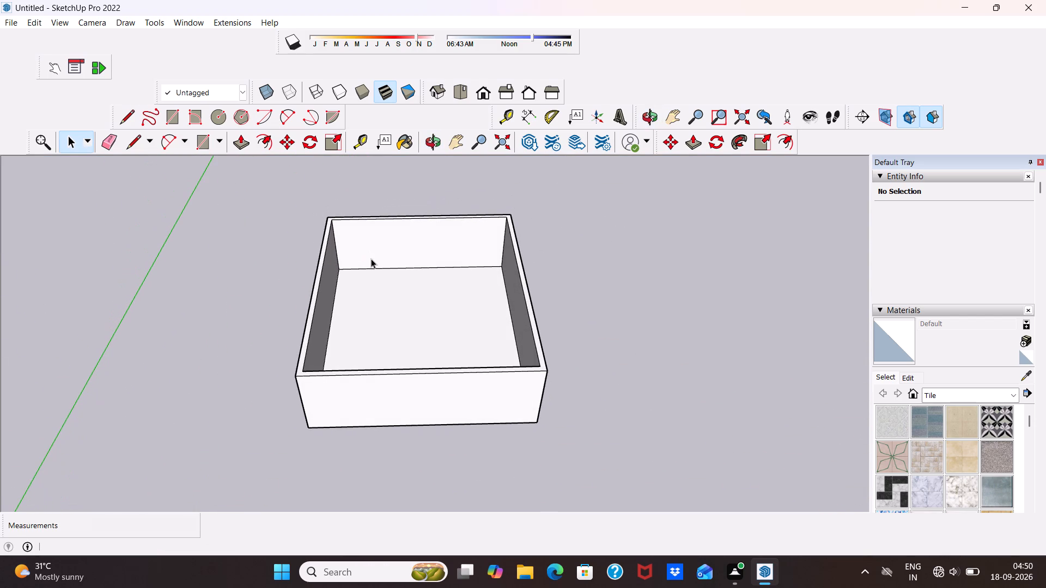
scroll(372, 261, "up", 5)
scroll(369, 272, "down", 6)
middle_click_drag(370, 307, 413, 259)
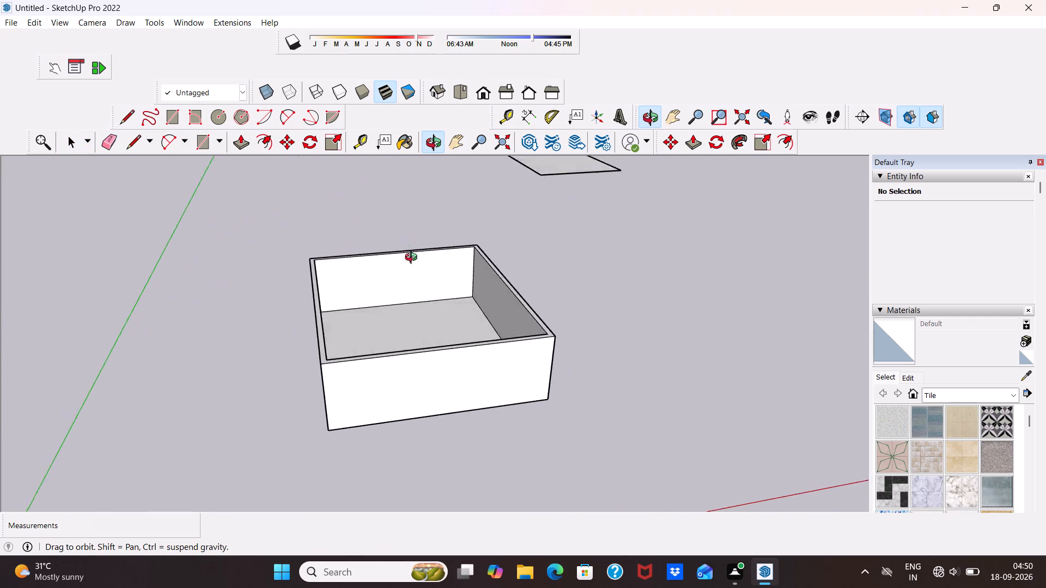
middle_click_drag(413, 259, 285, 298)
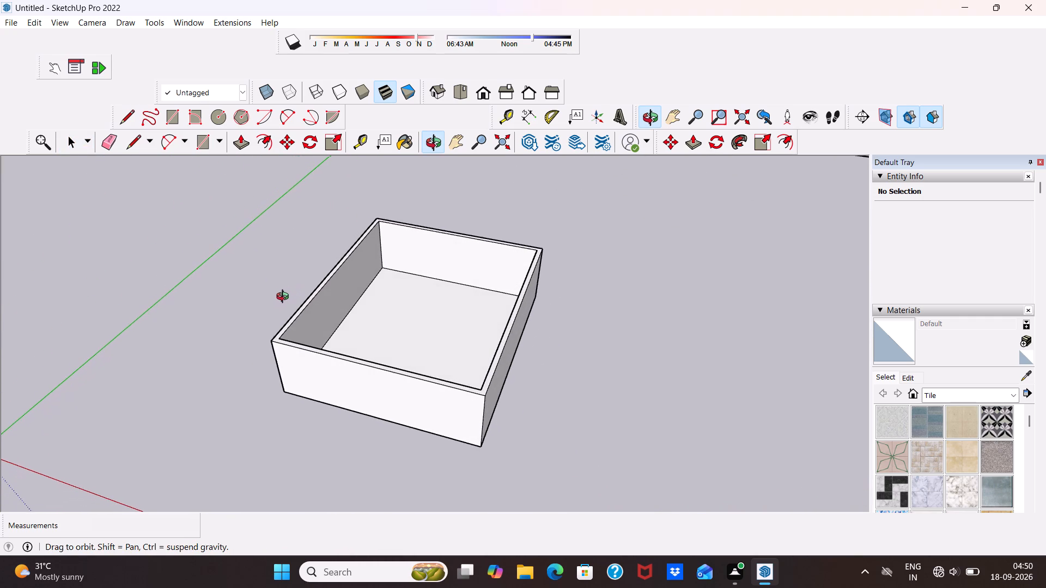
middle_click_drag(285, 298, 284, 299)
scroll(284, 299, "up", 1)
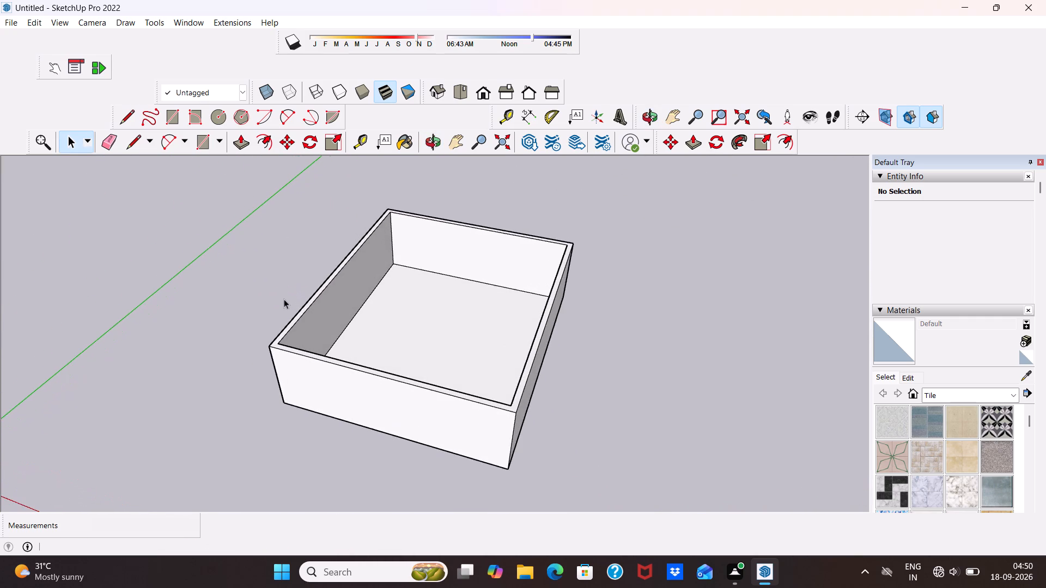
scroll(284, 299, "up", 5)
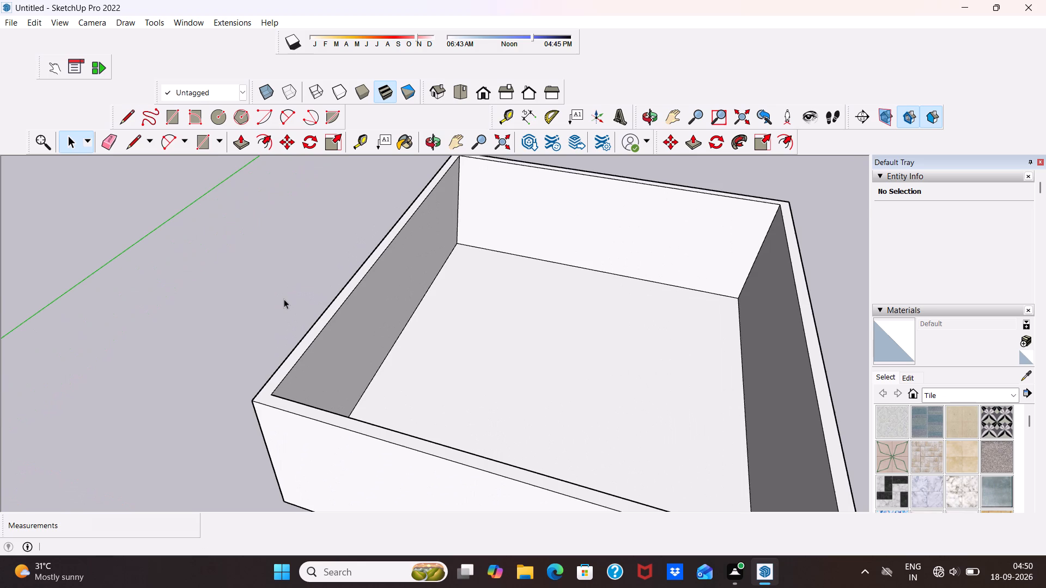
scroll(284, 299, "up", 1)
scroll(284, 299, "down", 5)
scroll(365, 324, "up", 1)
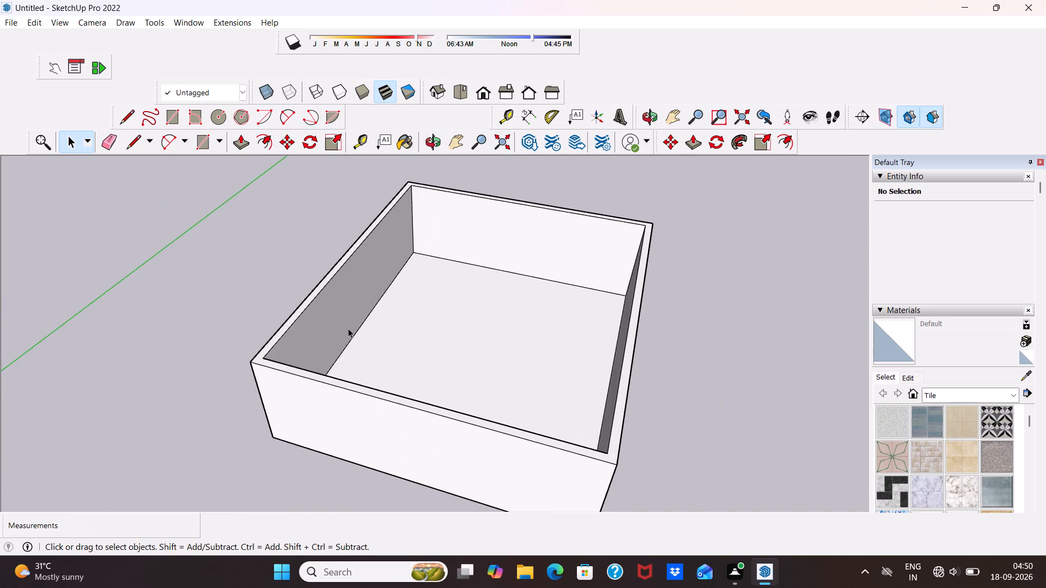
scroll(348, 326, "down", 1)
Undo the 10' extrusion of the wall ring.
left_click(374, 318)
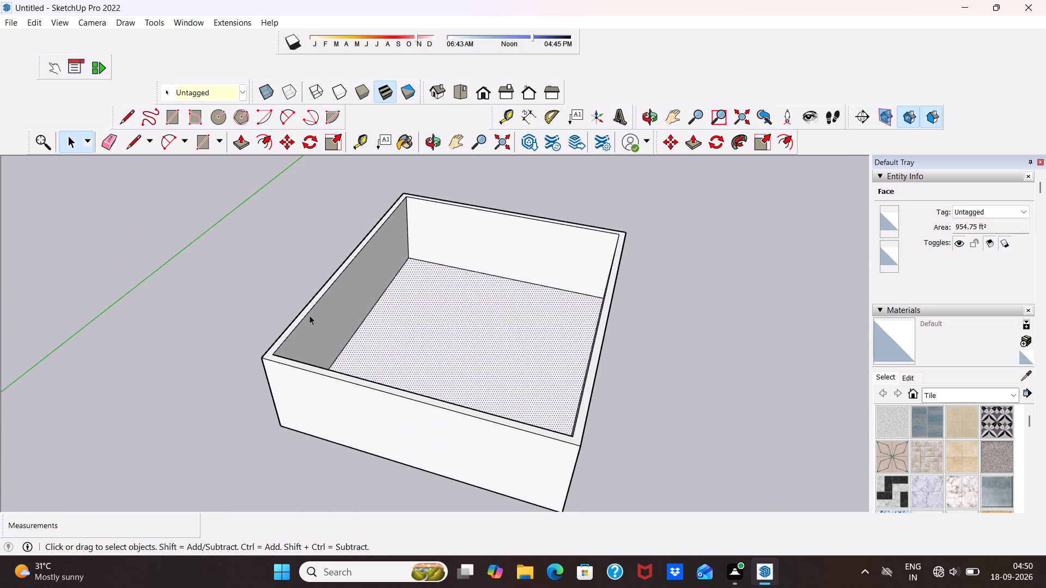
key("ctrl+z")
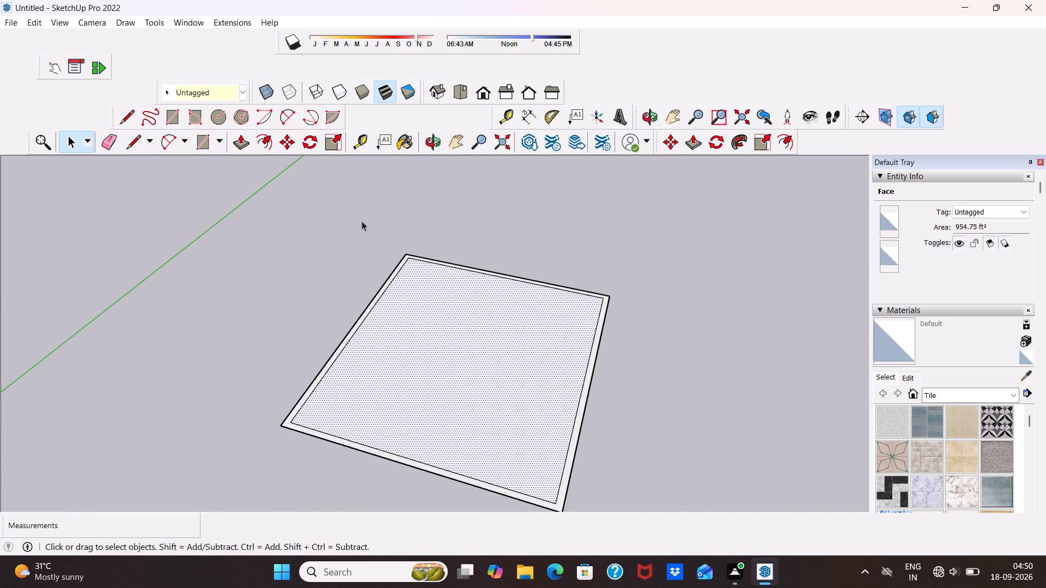
Offset the original footprint's outer outline outward to form a wide ground border around the walls.
left_click(264, 140)
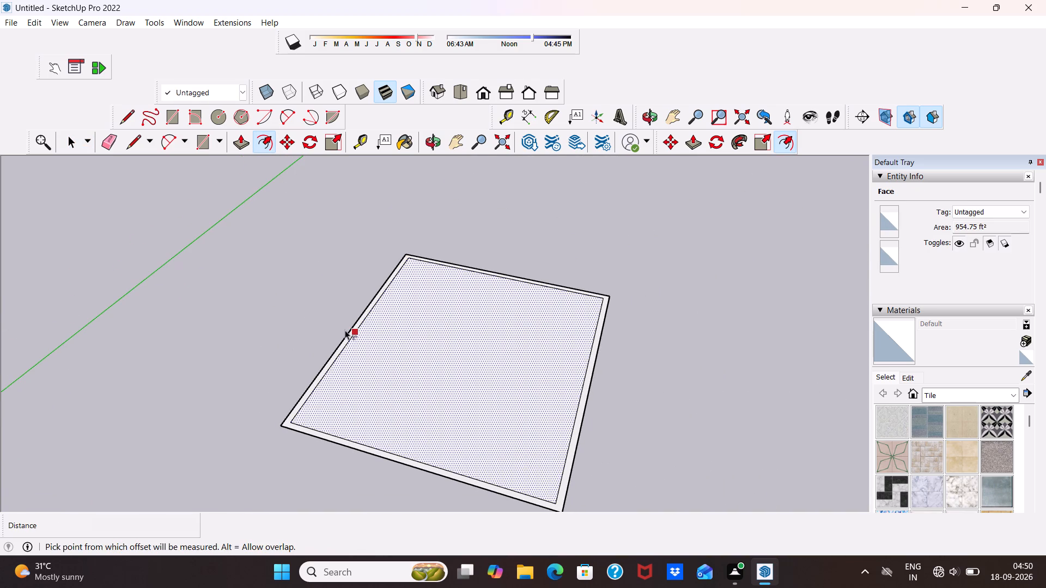
left_click(345, 335)
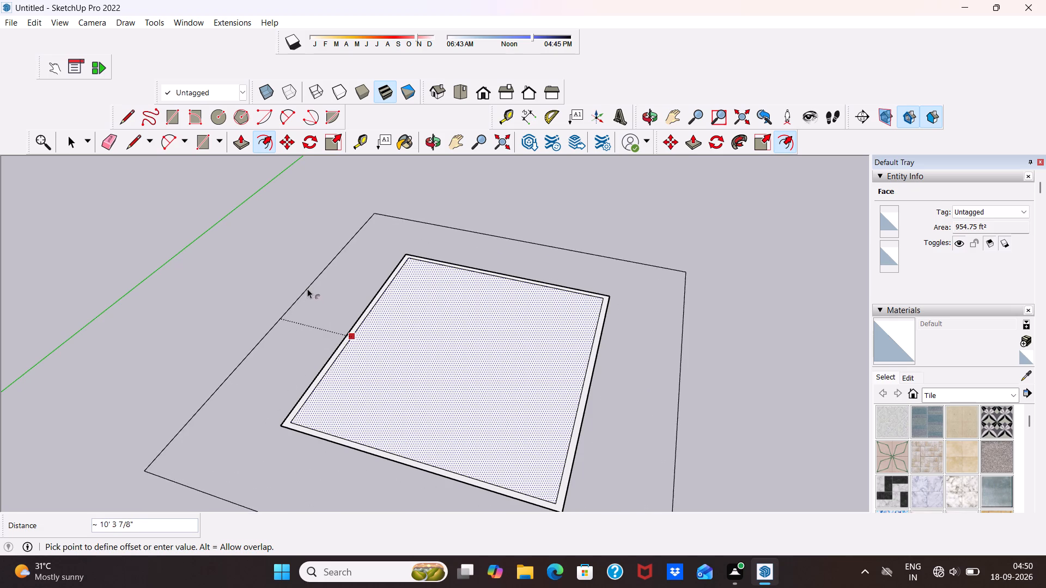
left_click(317, 300)
key("space")
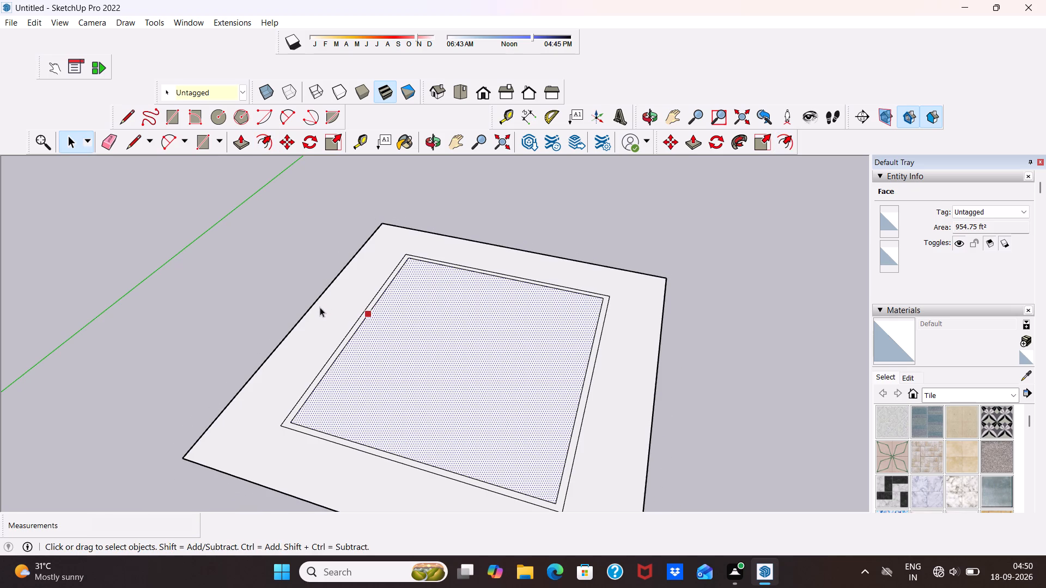
Push/Pull the narrow wall ring inside the ground border up 10'.
middle_click_drag(319, 310, 385, 278)
key("space")
key("space")
left_click(277, 283)
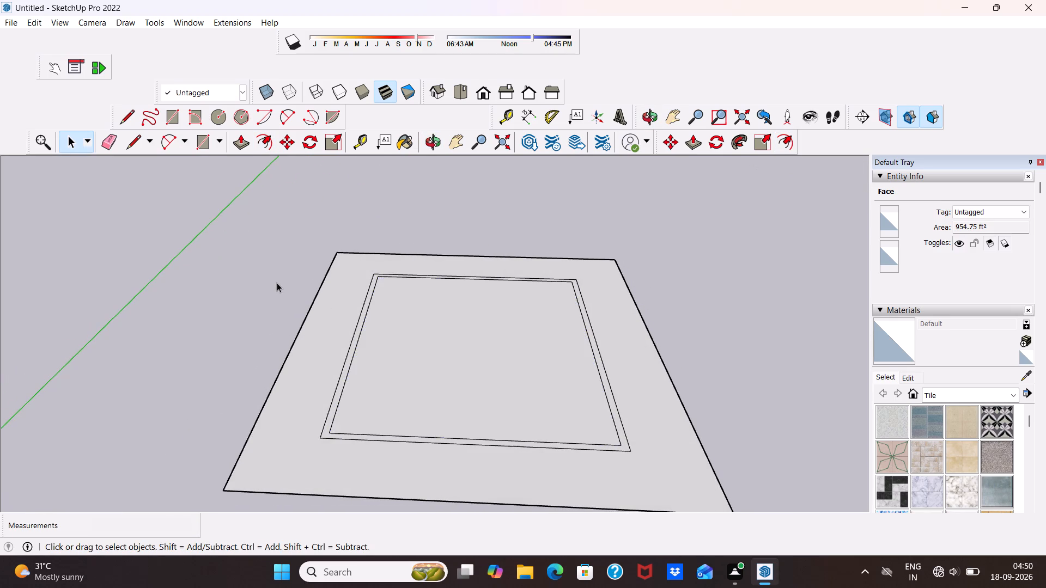
scroll(393, 308, "up", 6)
left_click(336, 326)
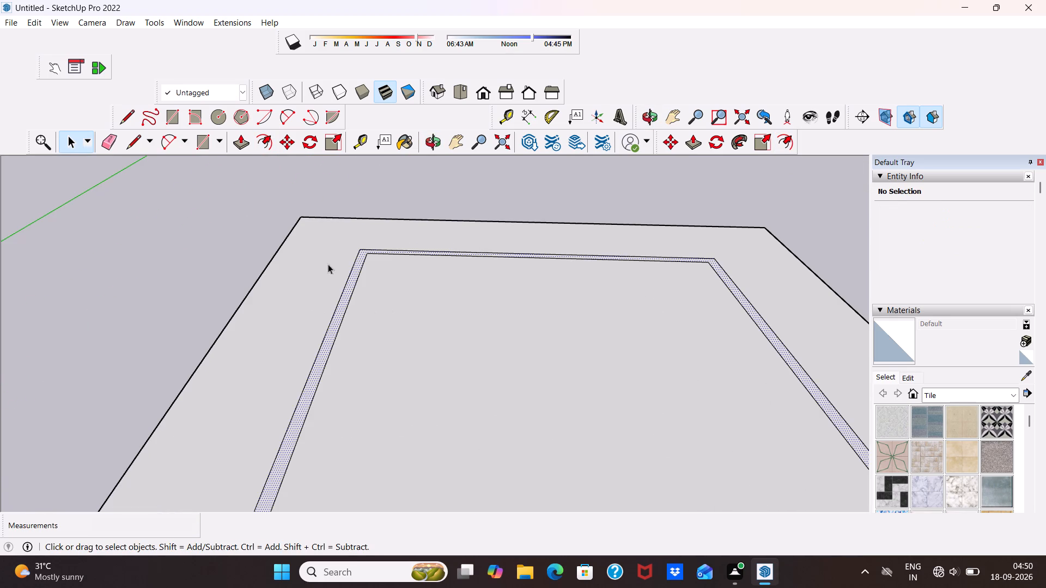
left_click(242, 140)
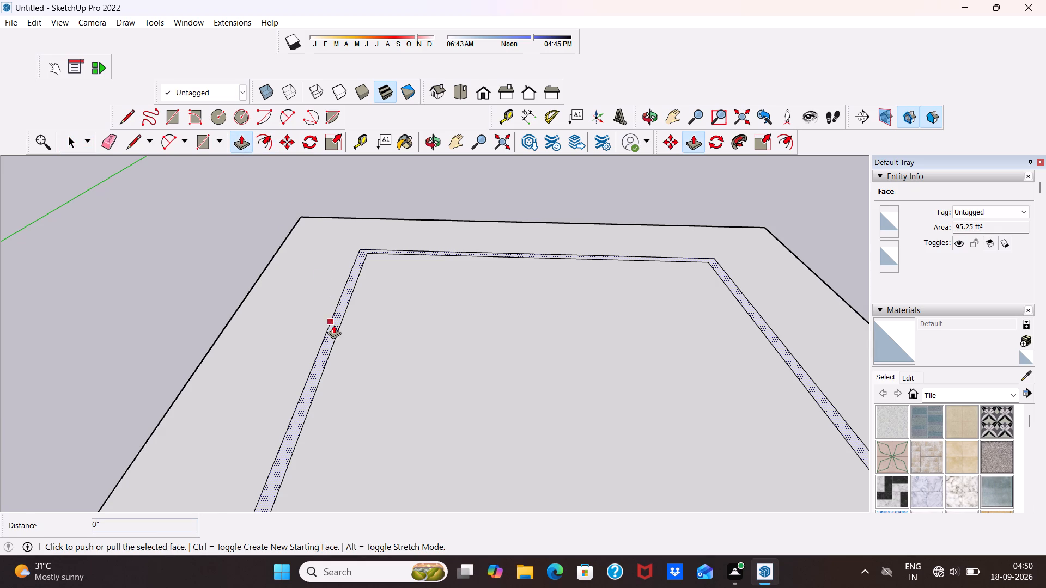
left_click(330, 327)
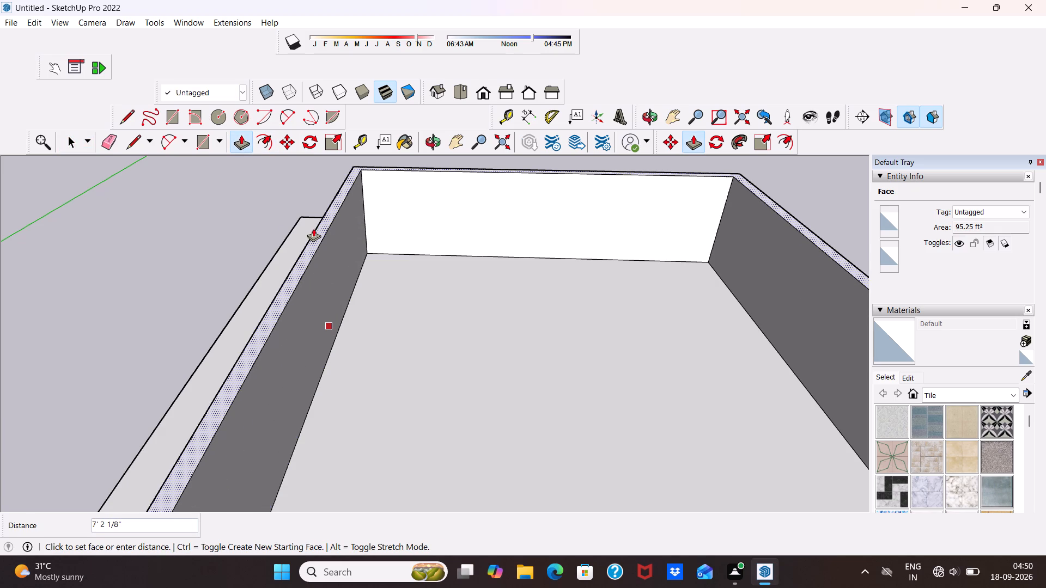
type("10'")
key("Return")
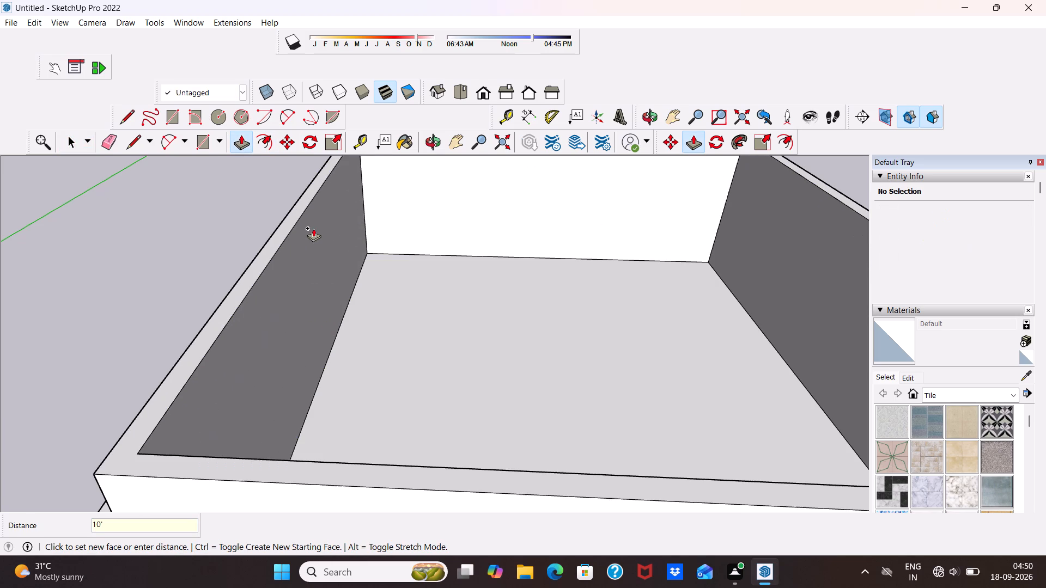
scroll(313, 228, "down", 5)
key("space")
Draw a thin rectangle about 6 1/2" by 28' 6" across the interior floor, spanning between the two opposite long walls.
scroll(314, 232, "down", 4)
middle_click_drag(391, 305, 384, 243)
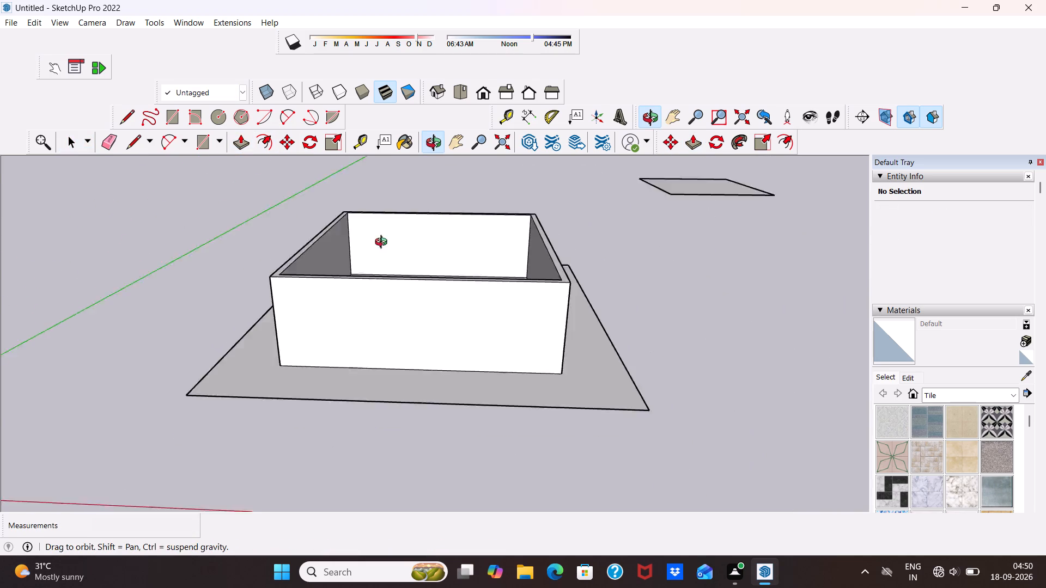
middle_click_drag(384, 243, 368, 342)
scroll(368, 342, "up", 4)
middle_click_drag(393, 235, 410, 313)
scroll(405, 293, "down", 6)
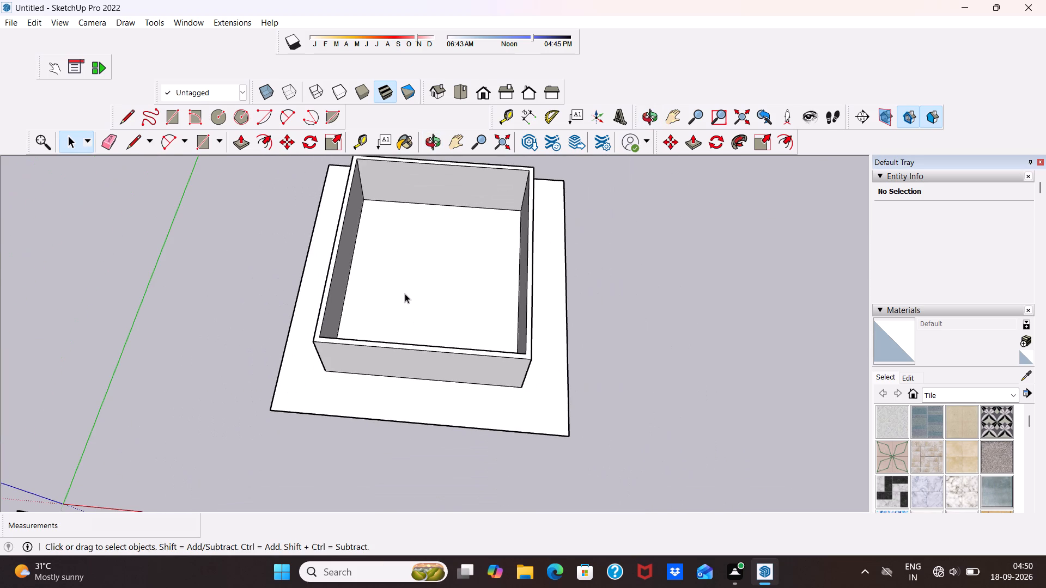
scroll(408, 298, "down", 1)
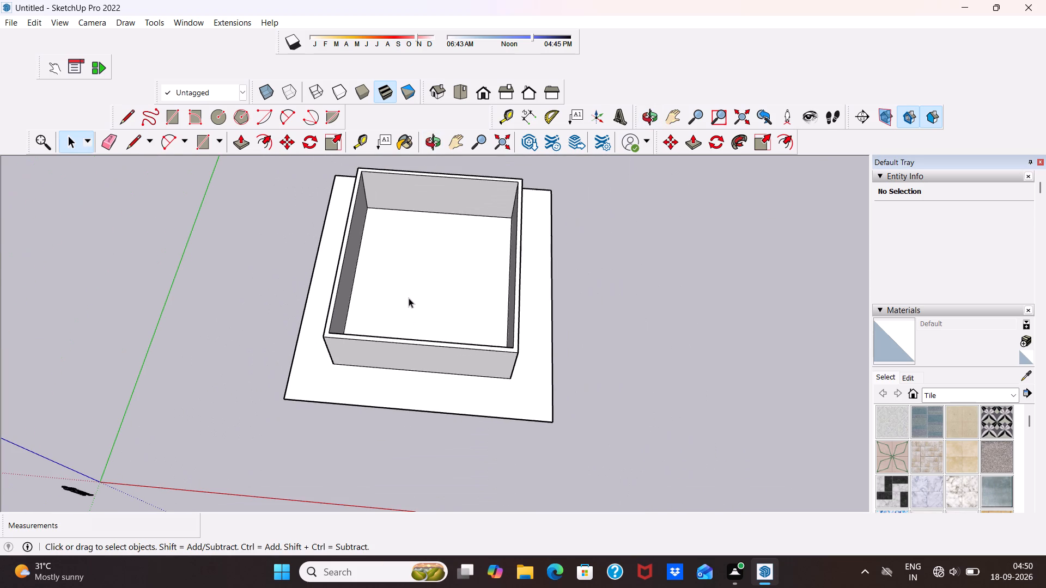
left_click(171, 113)
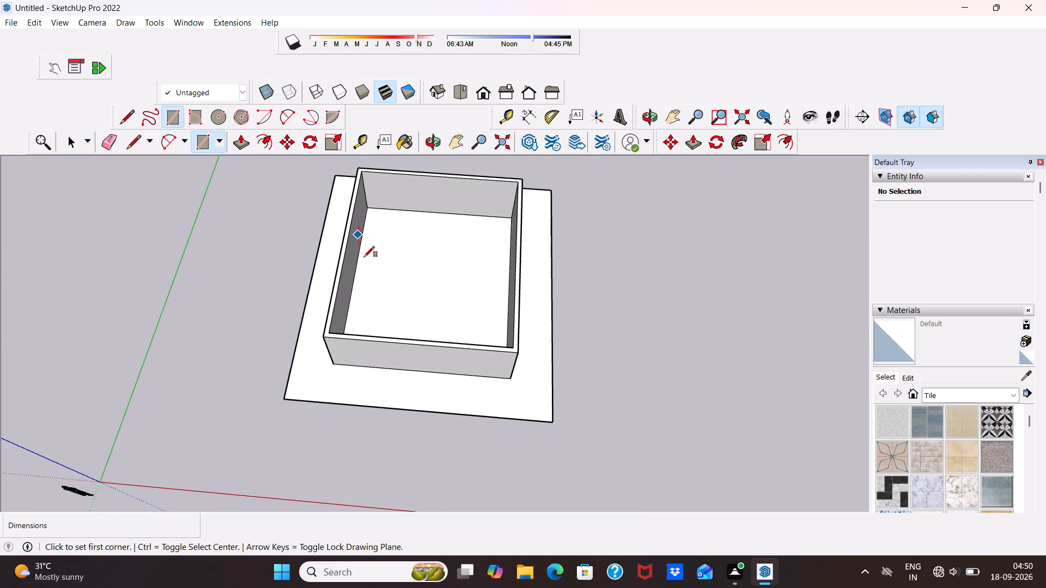
scroll(369, 265, "up", 9)
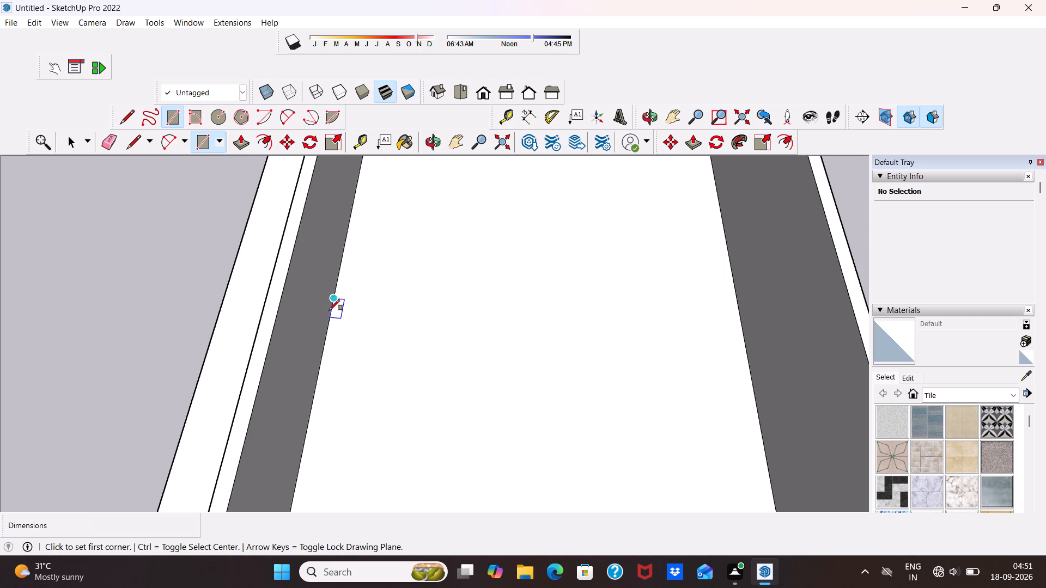
left_click(329, 313)
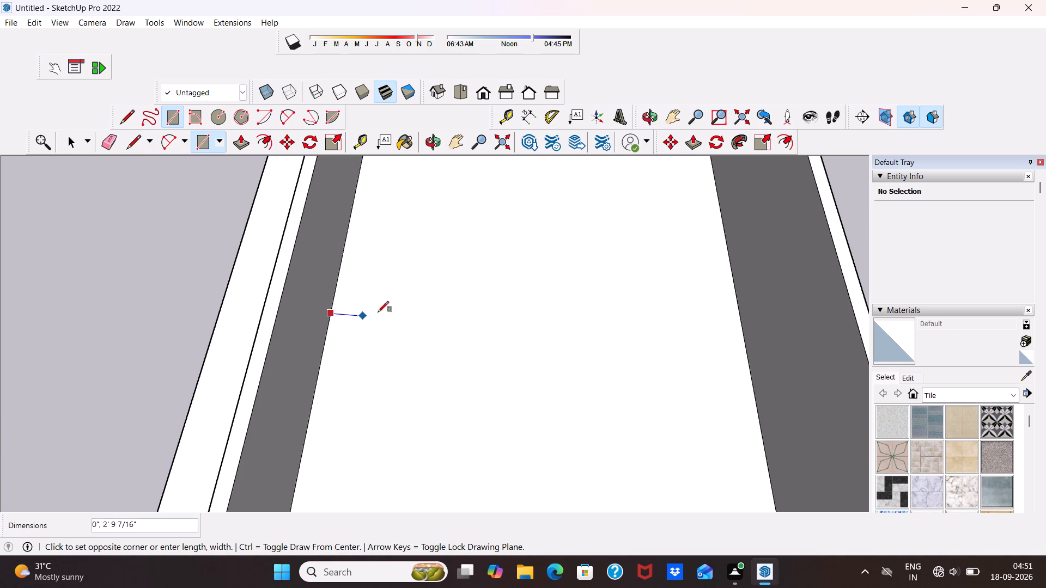
scroll(626, 326, "down", 5)
scroll(676, 281, "down", 5)
scroll(683, 298, "up", 3)
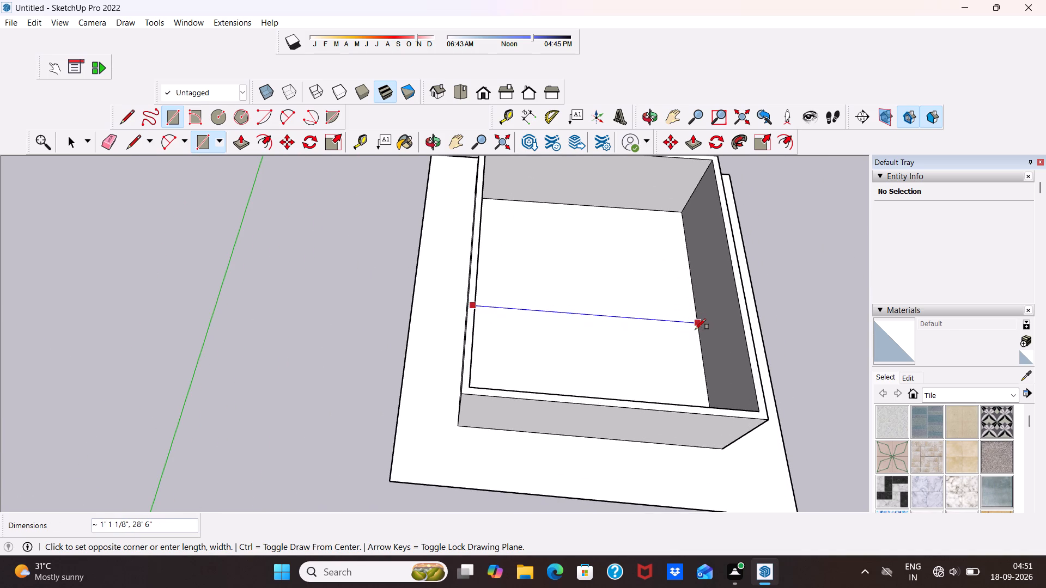
scroll(695, 331, "up", 5)
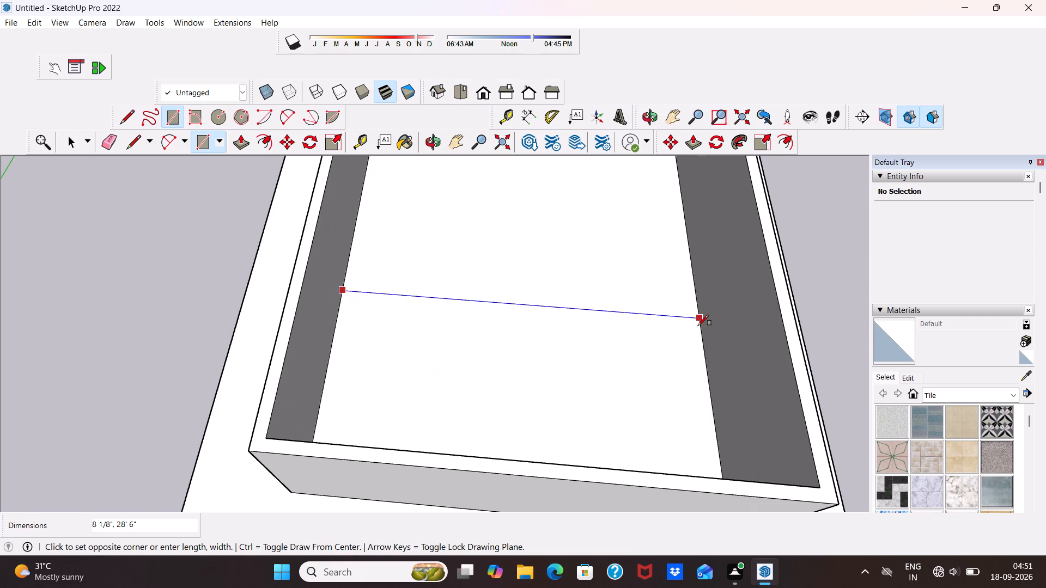
scroll(698, 328, "up", 1)
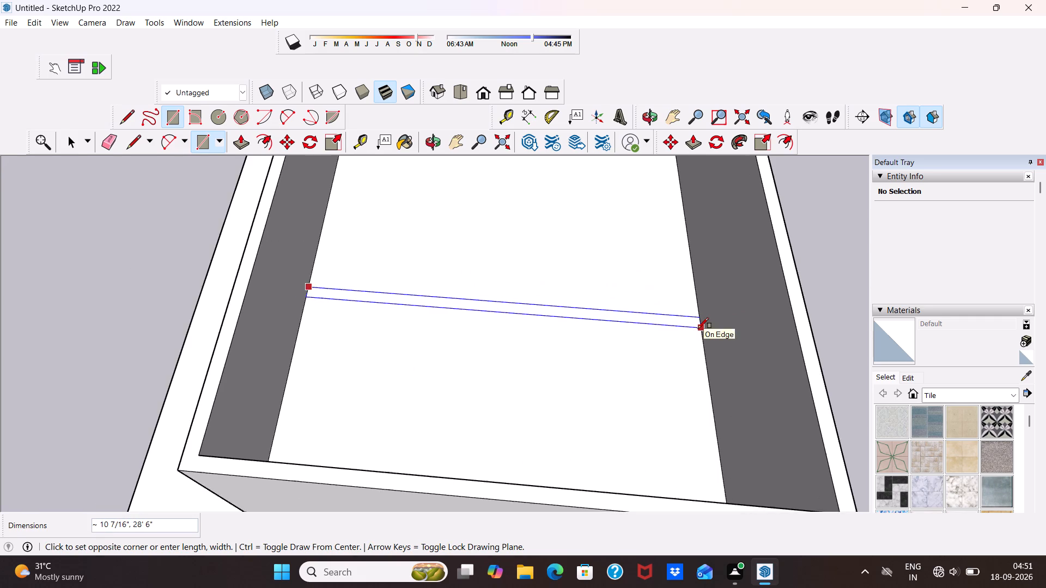
scroll(698, 328, "up", 3)
left_click(698, 323)
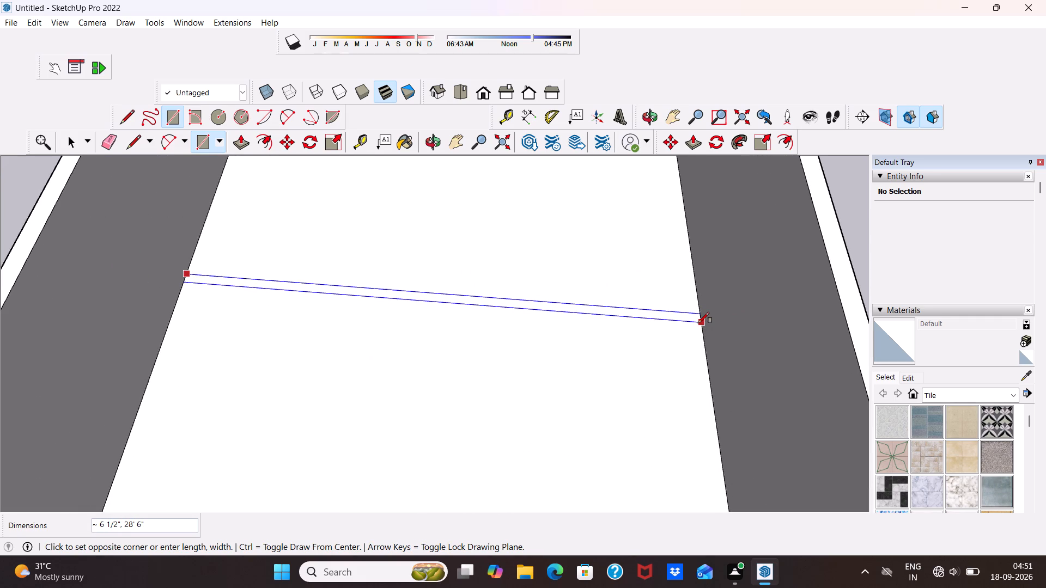
key("space")
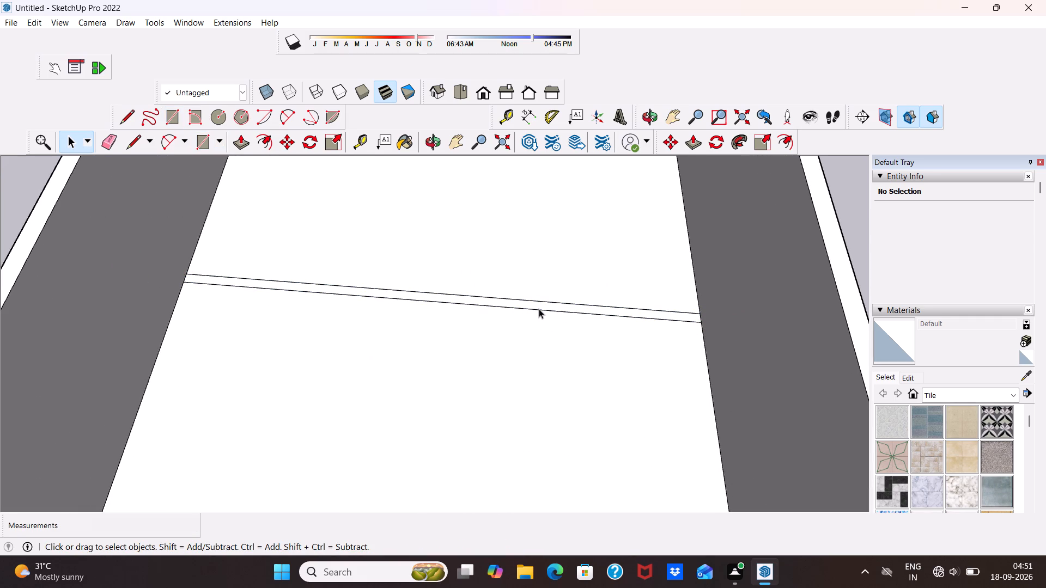
Push/Pull the thin floor strip up 10' to form a partition wall.
left_click(539, 304)
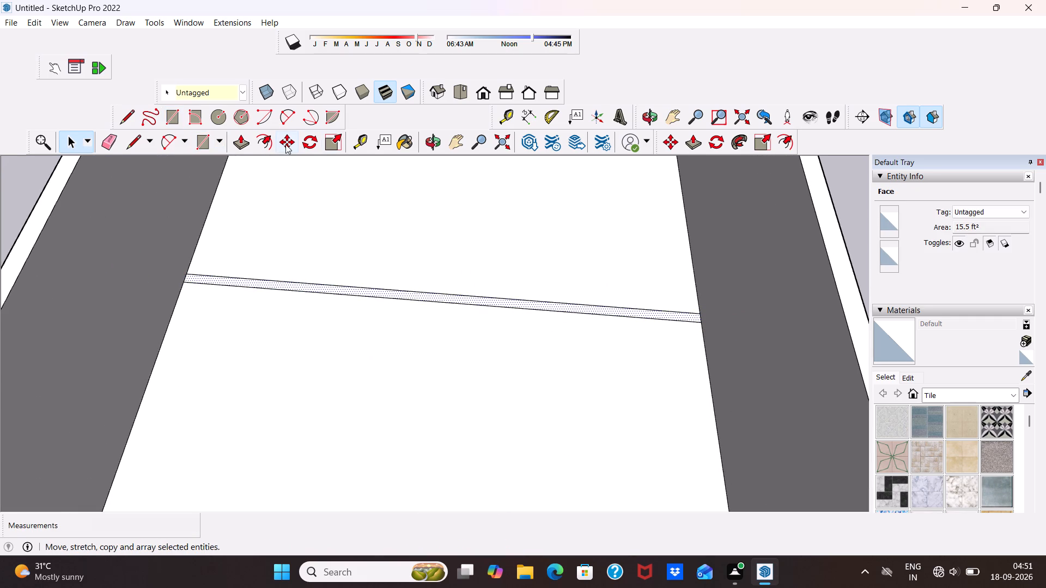
left_click(242, 143)
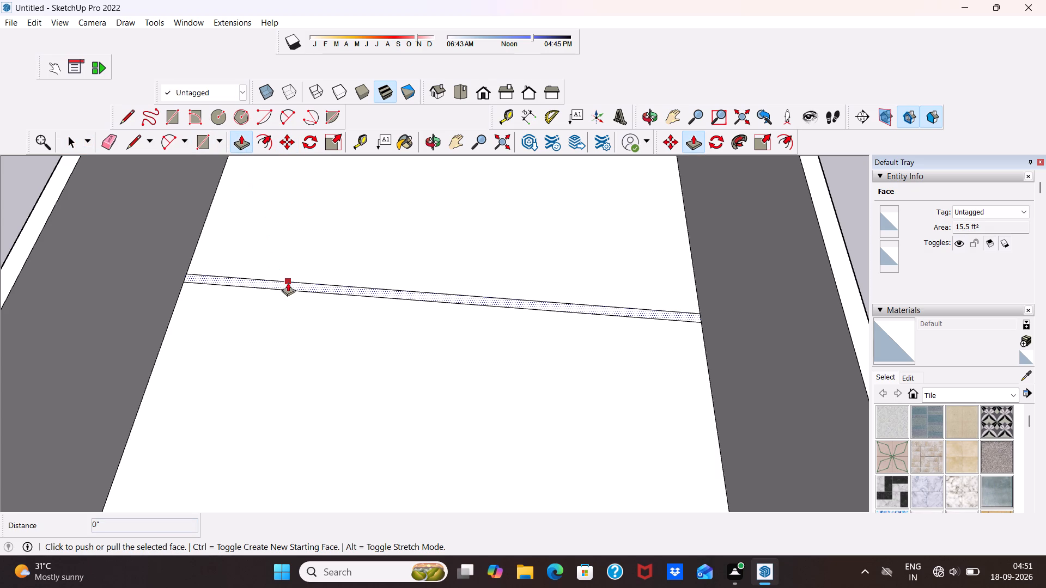
left_click(288, 281)
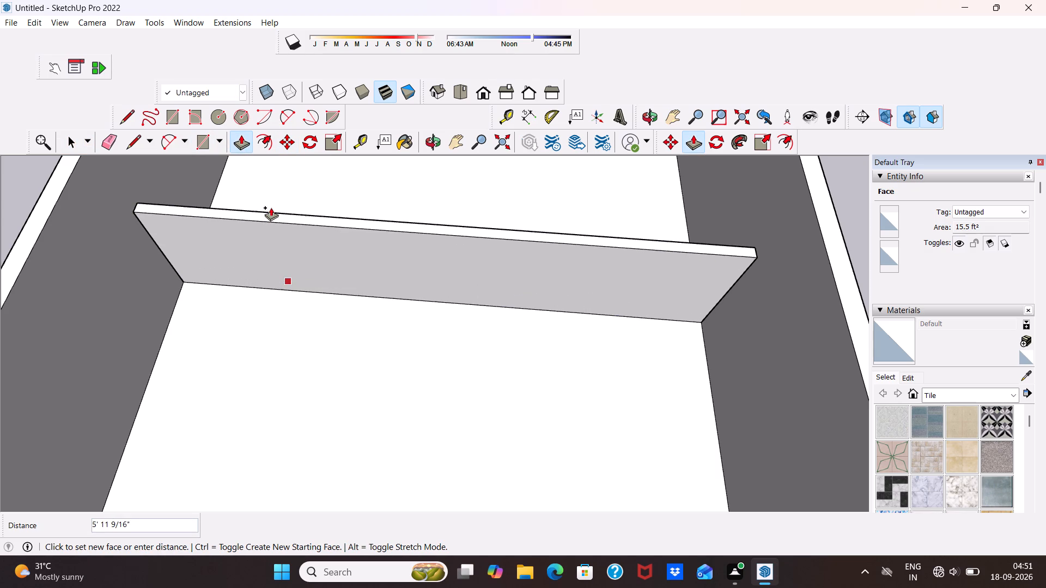
type("10'")
key("Return")
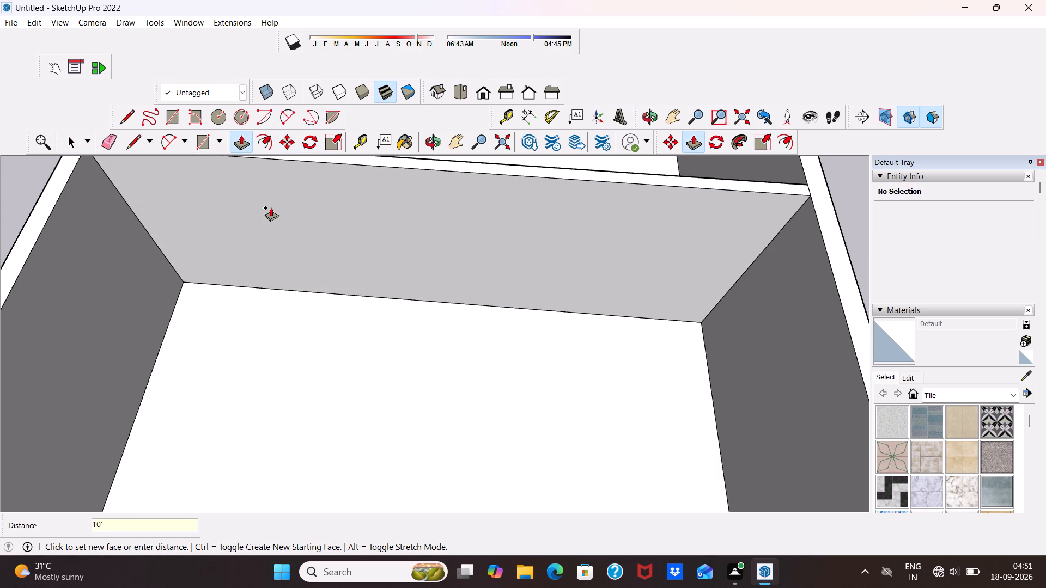
key("space")
Examine the partition wall and its junctions with the outer walls from the front, from above and around the corners.
scroll(271, 207, "down", 10)
middle_click_drag(325, 209, 375, 89)
scroll(376, 89, "up", 1)
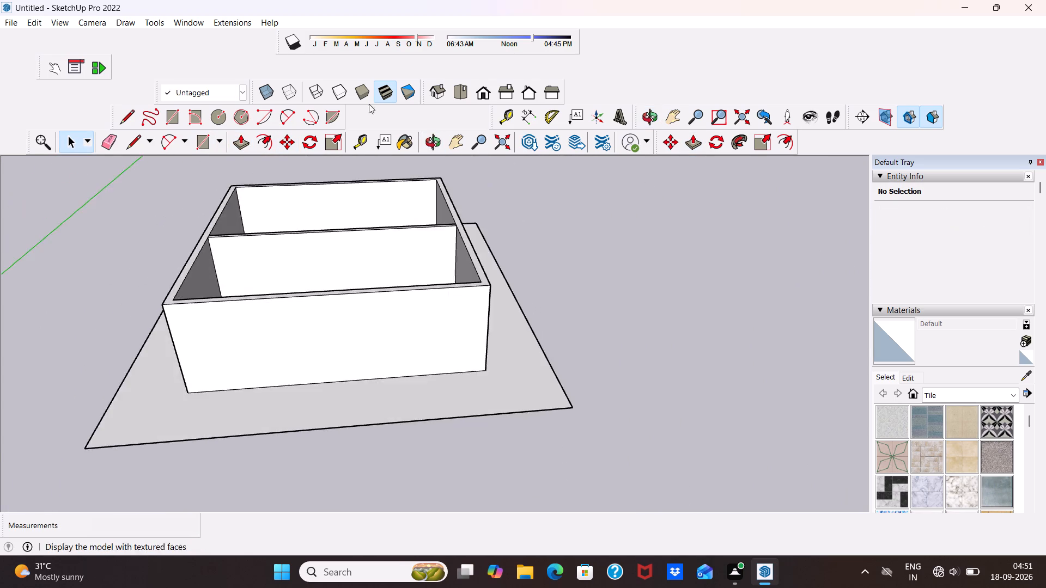
scroll(317, 226, "down", 4)
middle_click_drag(311, 240, 250, 237)
scroll(317, 222, "up", 3)
middle_click_drag(370, 220, 364, 247)
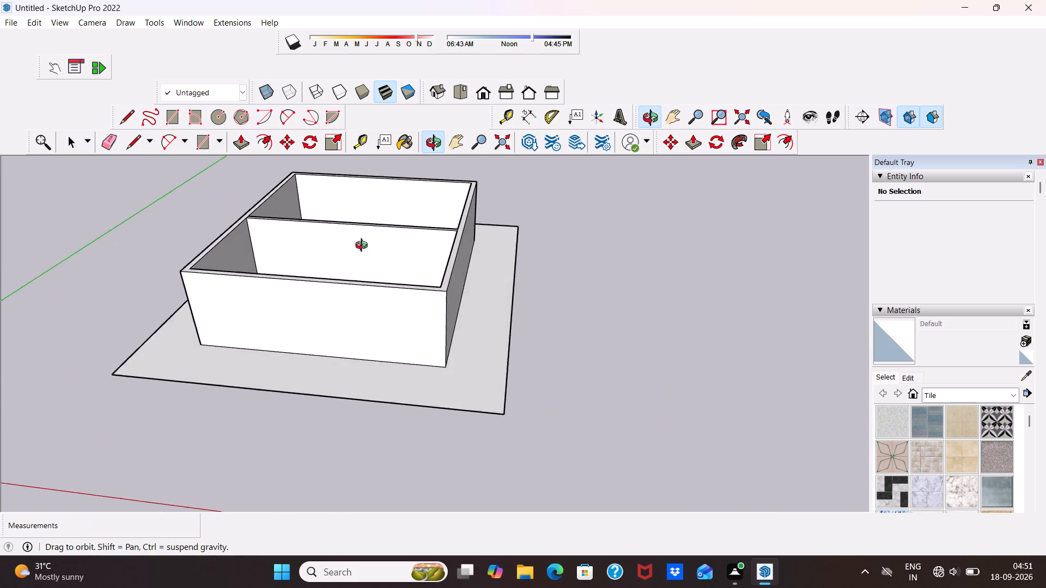
middle_click_drag(364, 247, 363, 274)
scroll(424, 249, "up", 6)
middle_click_drag(454, 233, 493, 270)
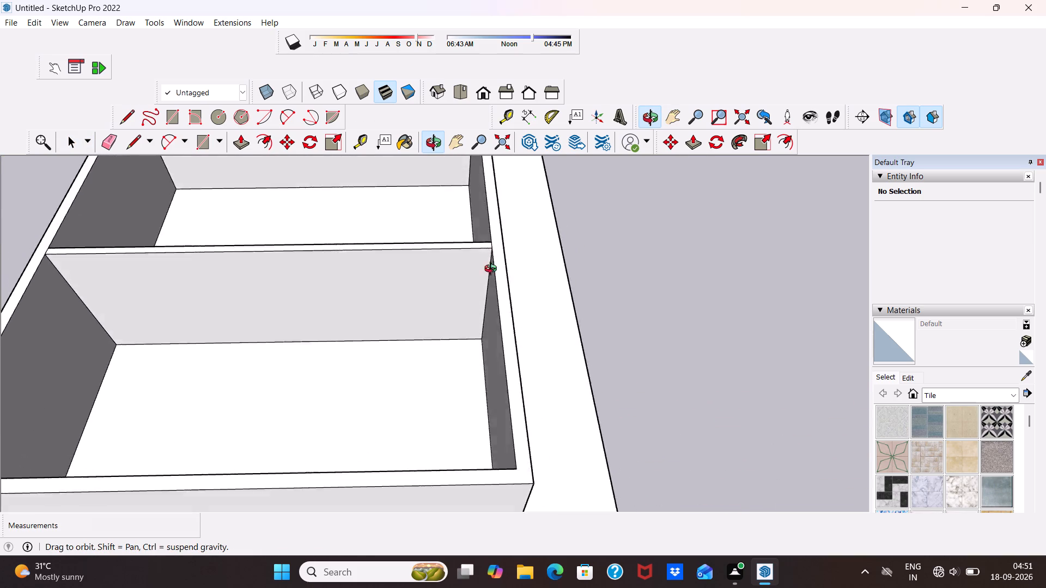
middle_click_drag(493, 270, 492, 249)
scroll(483, 250, "down", 6)
left_click(482, 253)
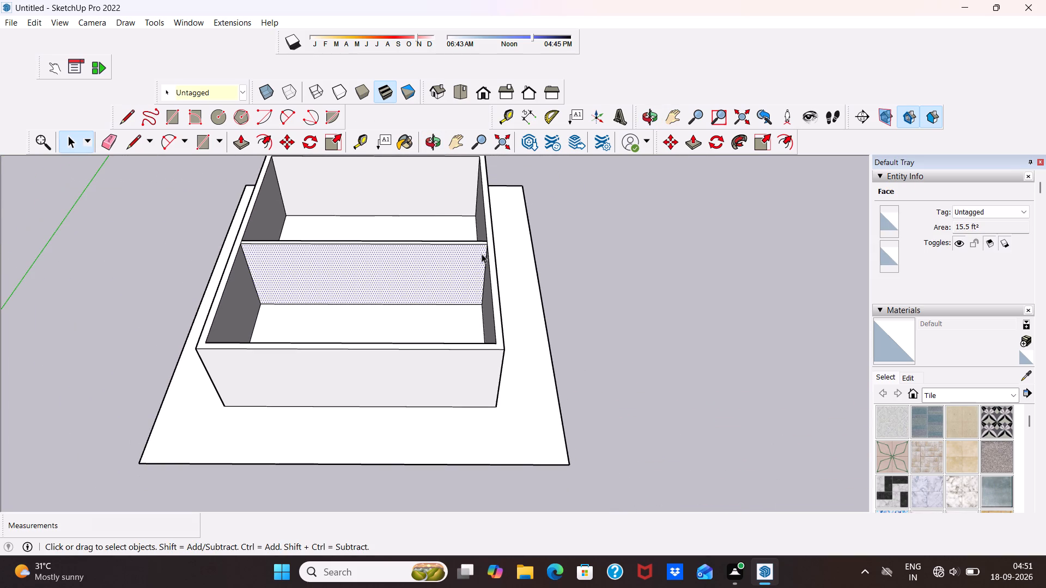
middle_click_drag(482, 254, 471, 237)
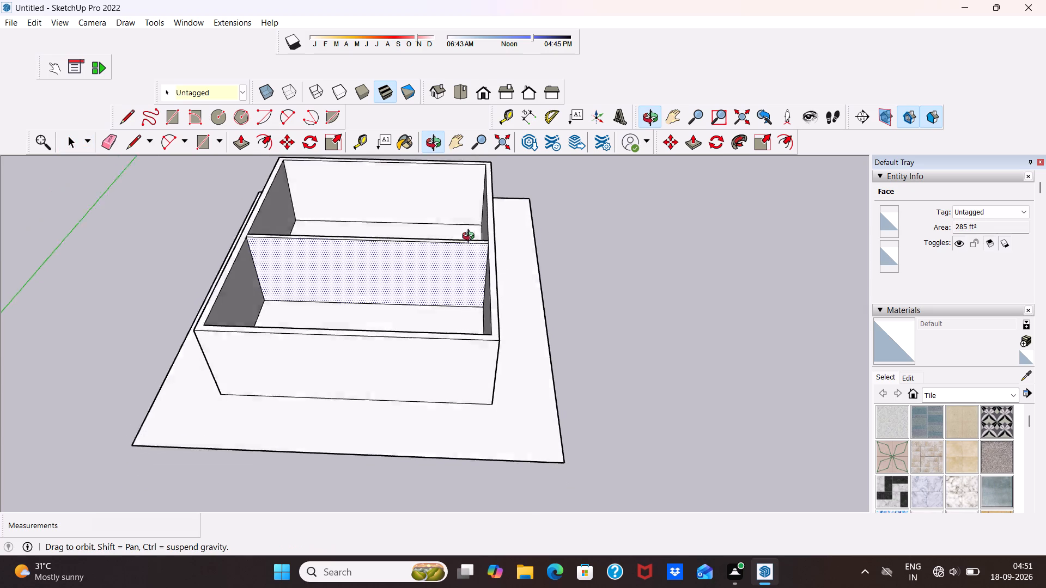
middle_click_drag(471, 237, 611, 201)
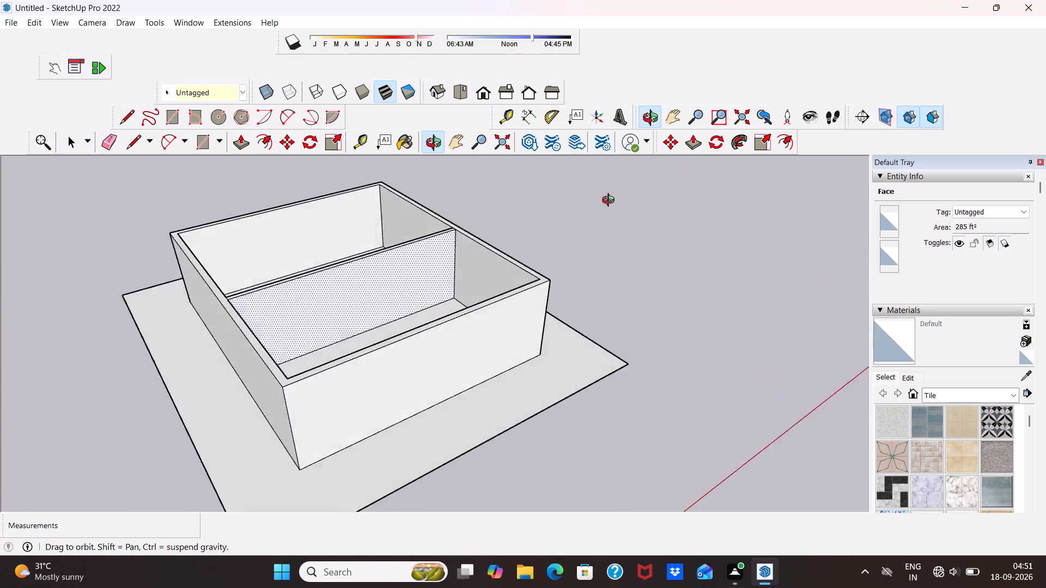
middle_click_drag(611, 201, 425, 165)
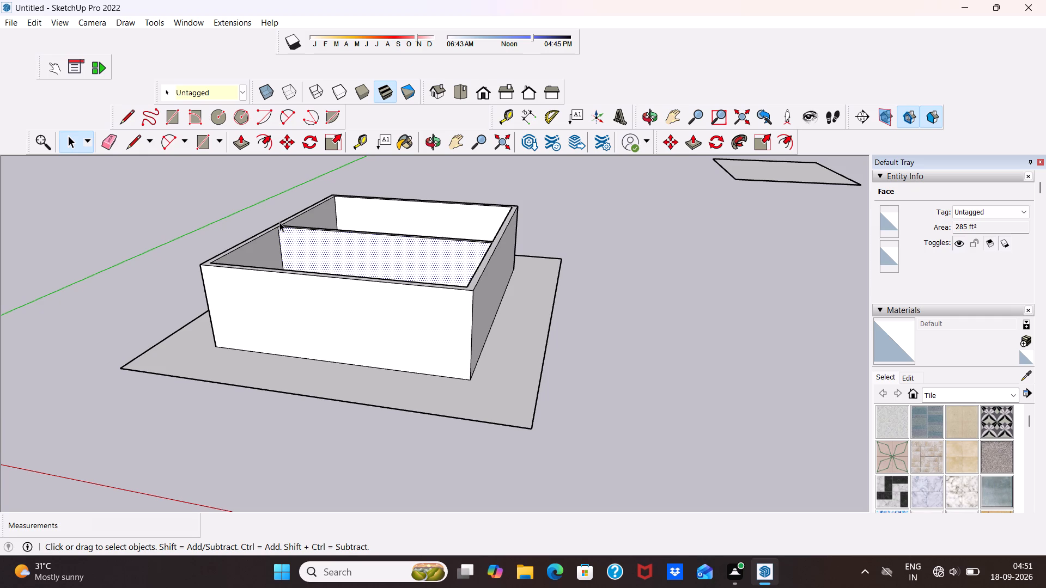
middle_click_drag(279, 258, 326, 189)
scroll(279, 258, "down", 1)
scroll(333, 239, "up", 4)
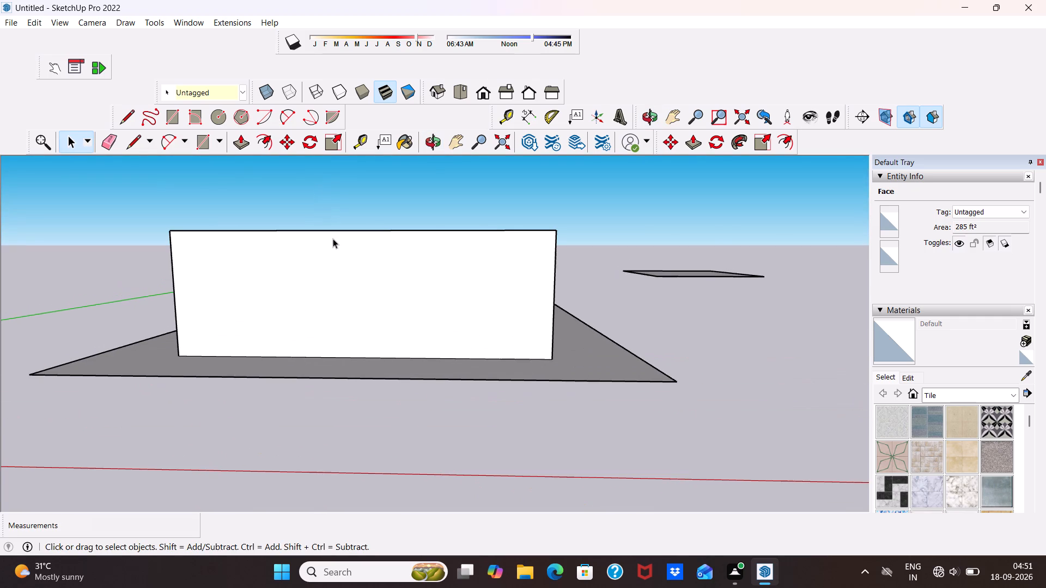
scroll(351, 231, "down", 4)
middle_click_drag(350, 243, 362, 388)
scroll(355, 333, "up", 3)
left_click(105, 309)
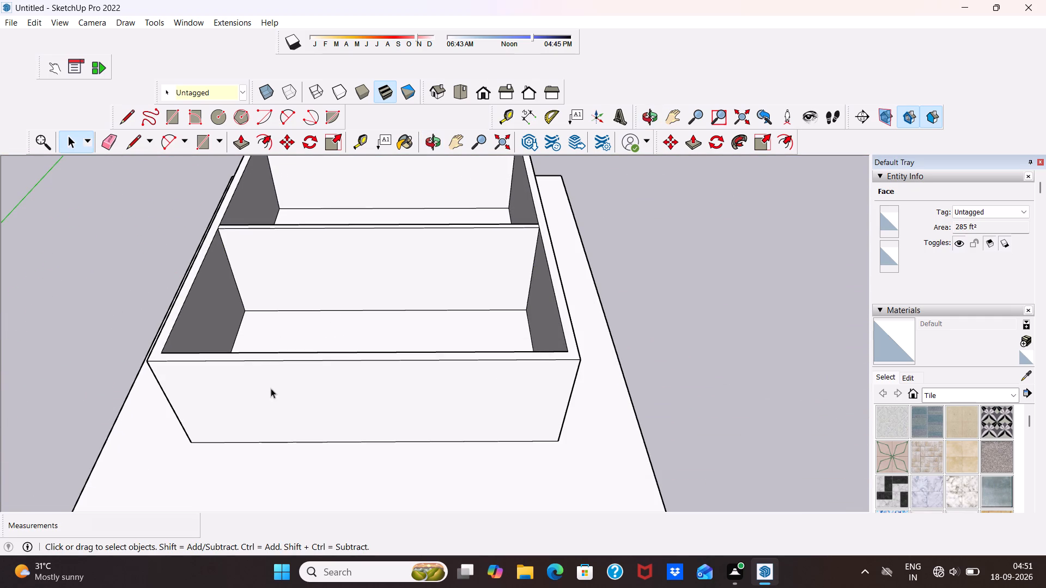
Draw a 3' by 7' door rectangle on the partition wall's front face, starting from its bottom edge.
middle_click_drag(288, 403, 304, 295)
scroll(304, 295, "up", 1)
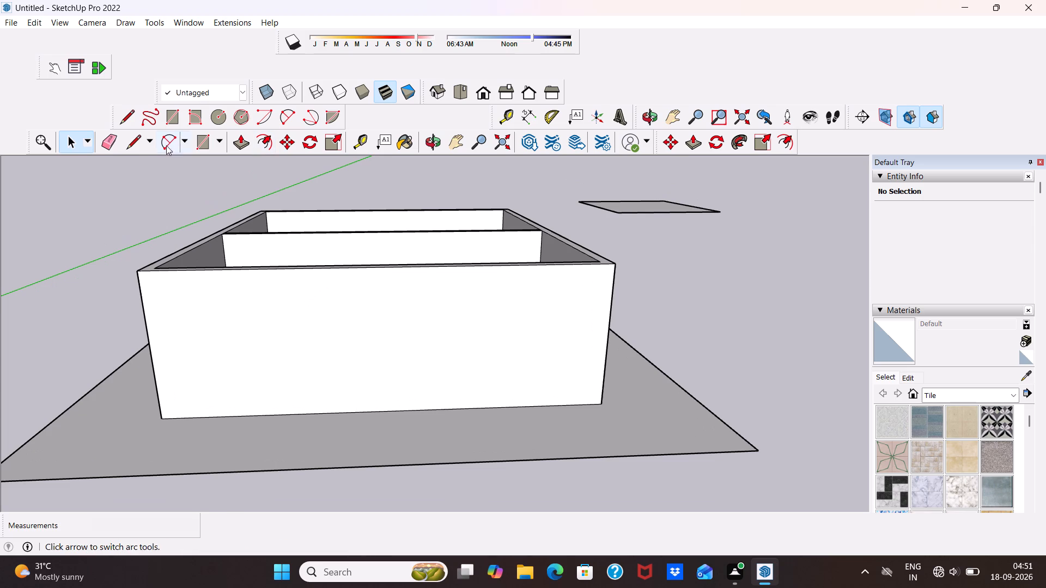
left_click(199, 139)
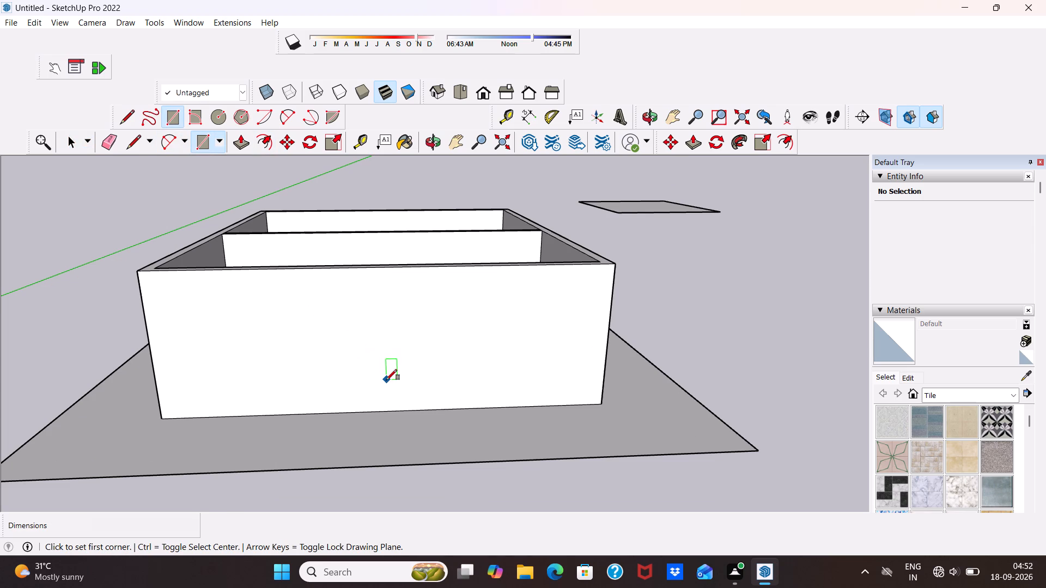
scroll(370, 255, "up", 4)
middle_click_drag(410, 250, 404, 338)
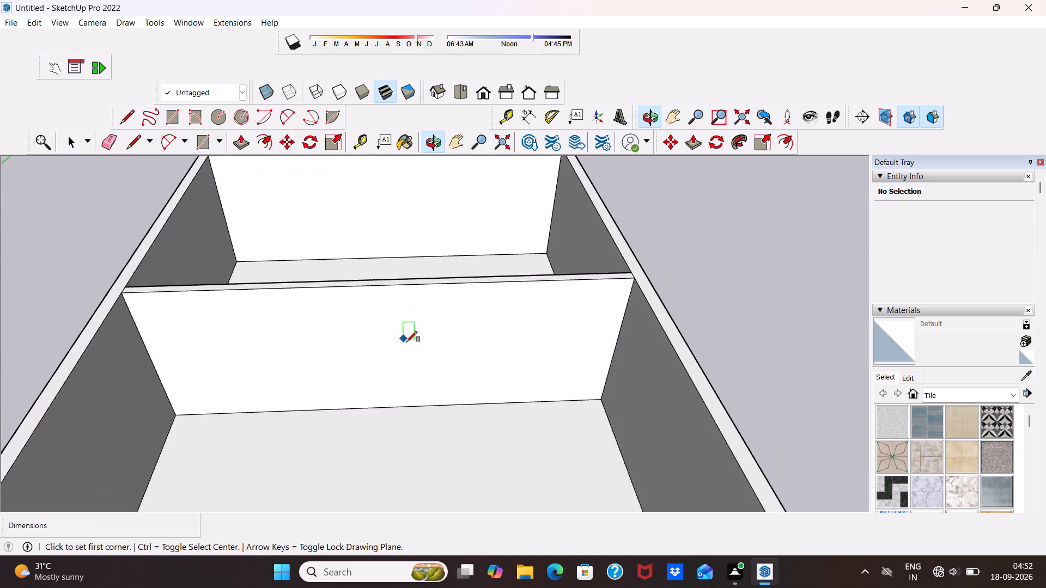
scroll(418, 367, "up", 2)
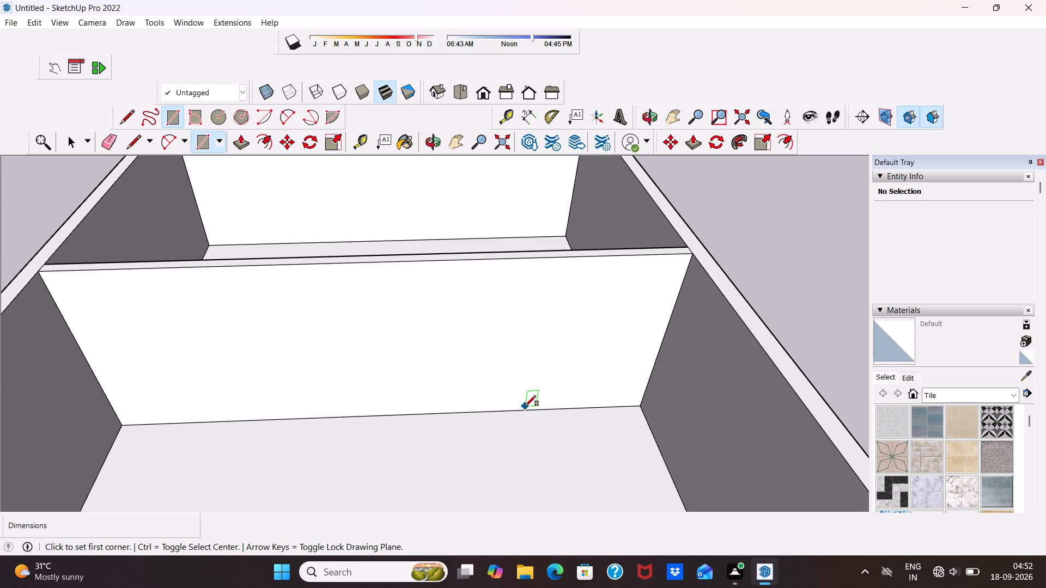
left_click(526, 408)
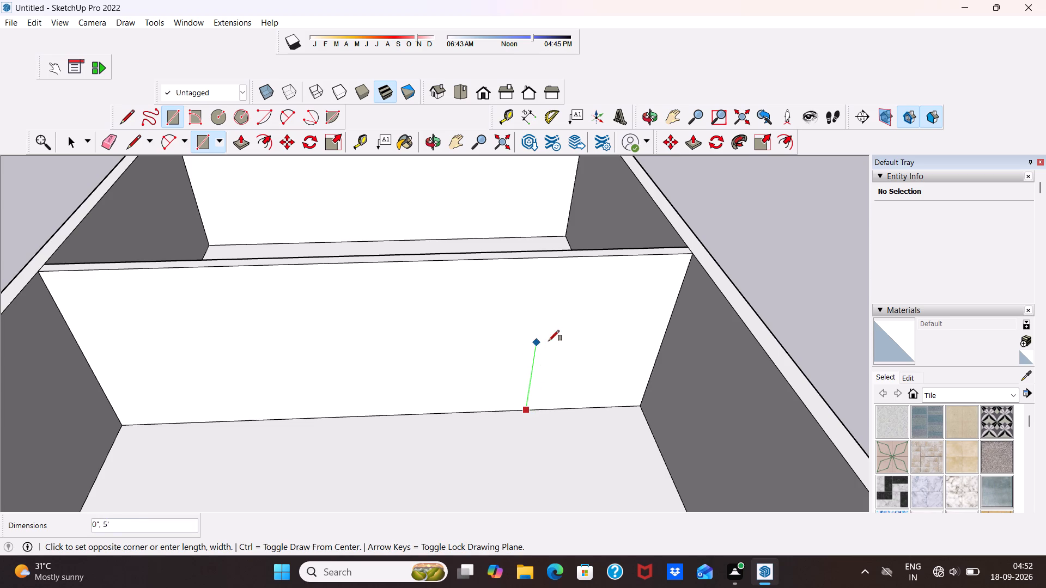
type("3',")
type("7'")
key("Return")
Draw a 4' by 4' window rectangle on the partition wall's front face, beside the door outline.
scroll(608, 314, "down", 4)
scroll(519, 362, "up", 1)
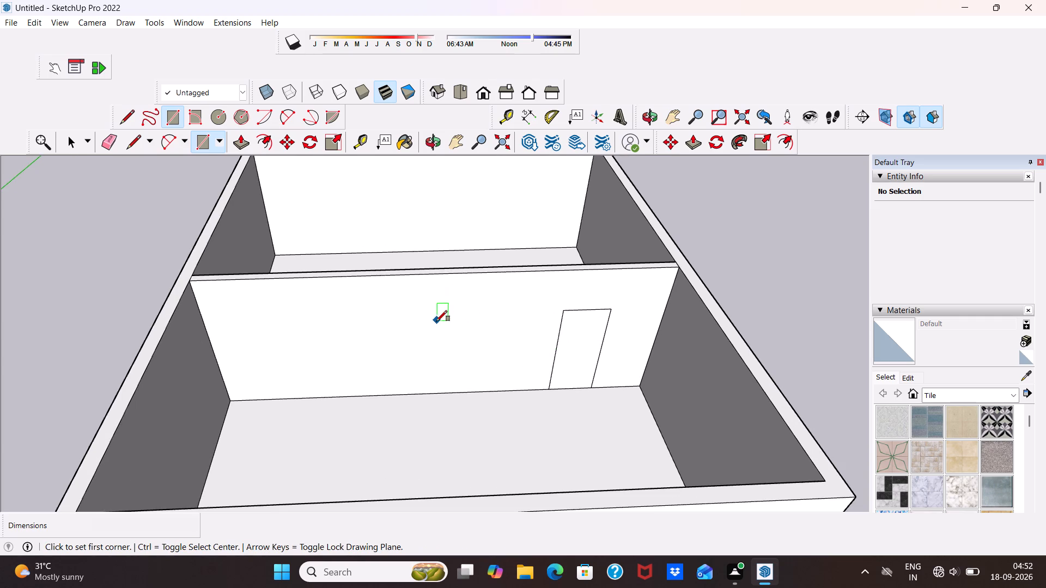
scroll(436, 321, "up", 3)
left_click(458, 298)
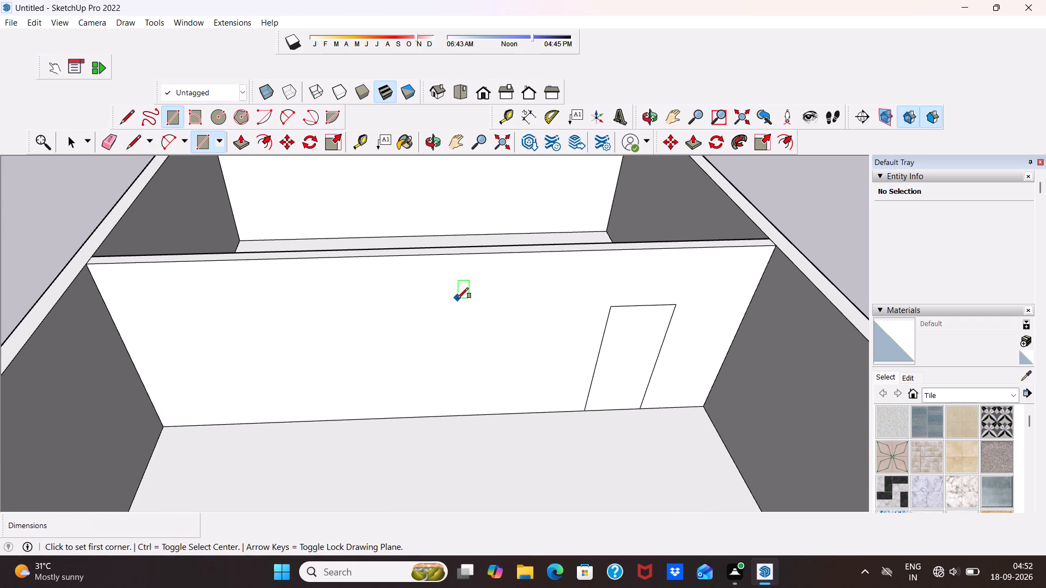
type("4',4'")
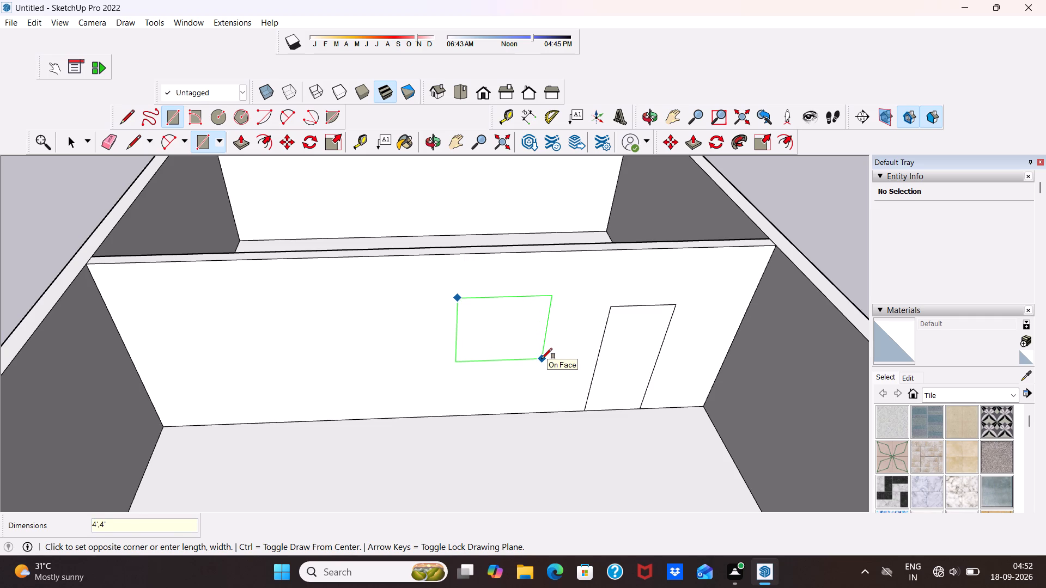
key("Return")
scroll(538, 365, "down", 3)
key("space")
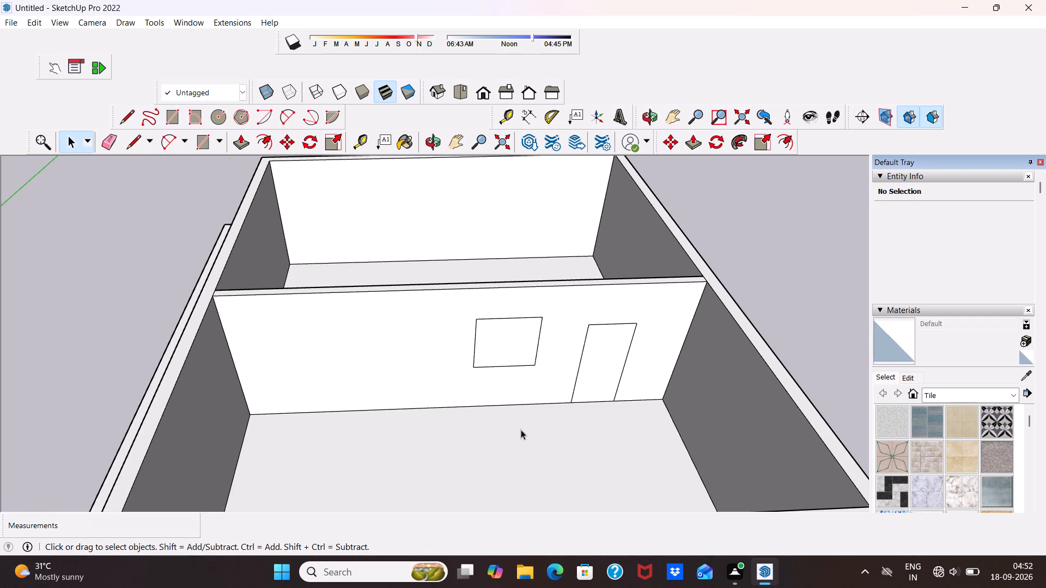
Push/Pull the door rectangle about 6 1/2" through the partition wall's thickness to cut the doorway.
scroll(608, 337, "down", 1)
middle_click_drag(608, 336, 563, 296)
scroll(563, 296, "up", 2)
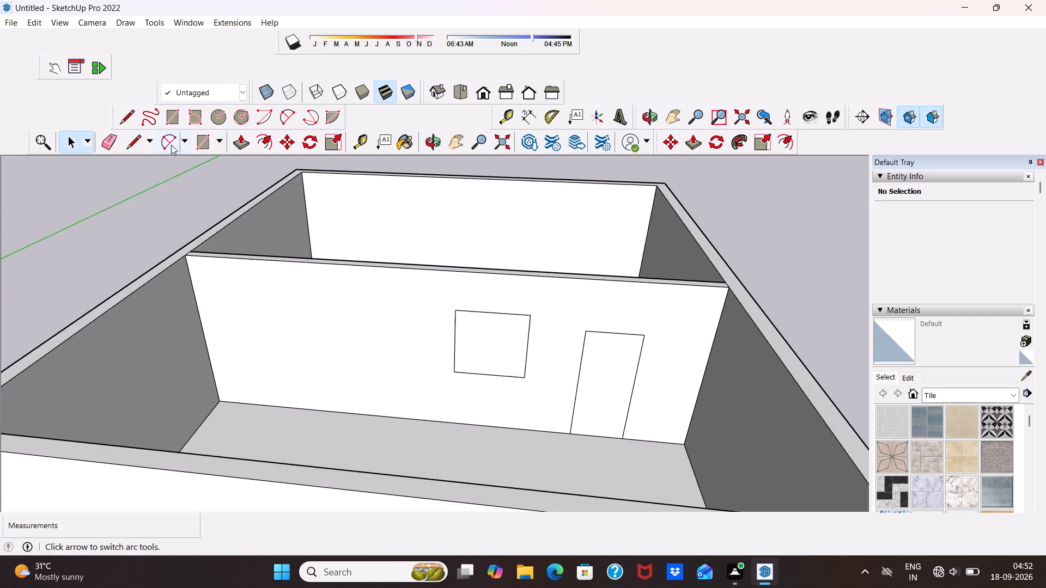
left_click(242, 142)
scroll(610, 340, "up", 5)
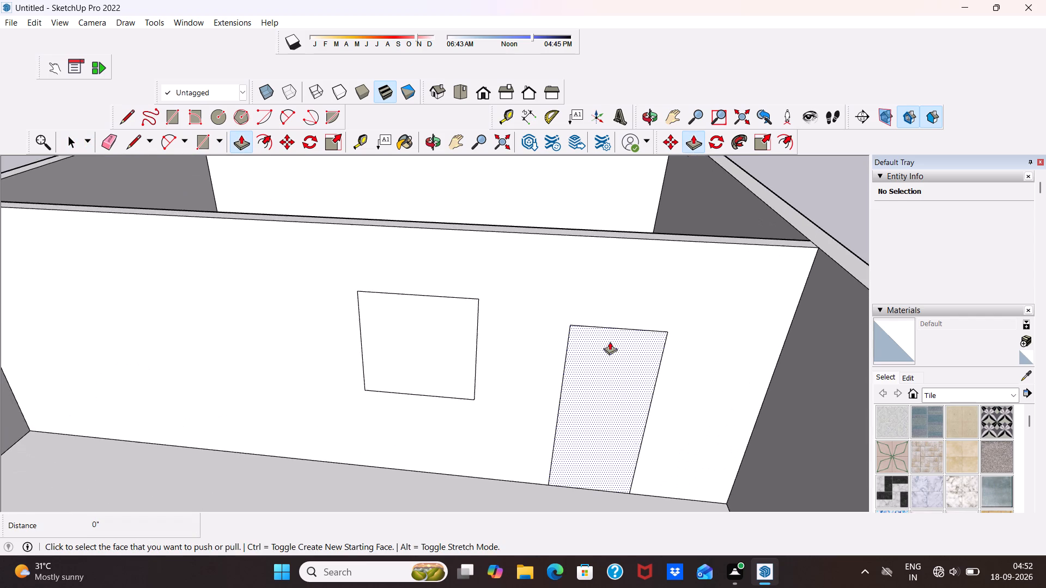
left_click_drag(600, 382, 615, 295)
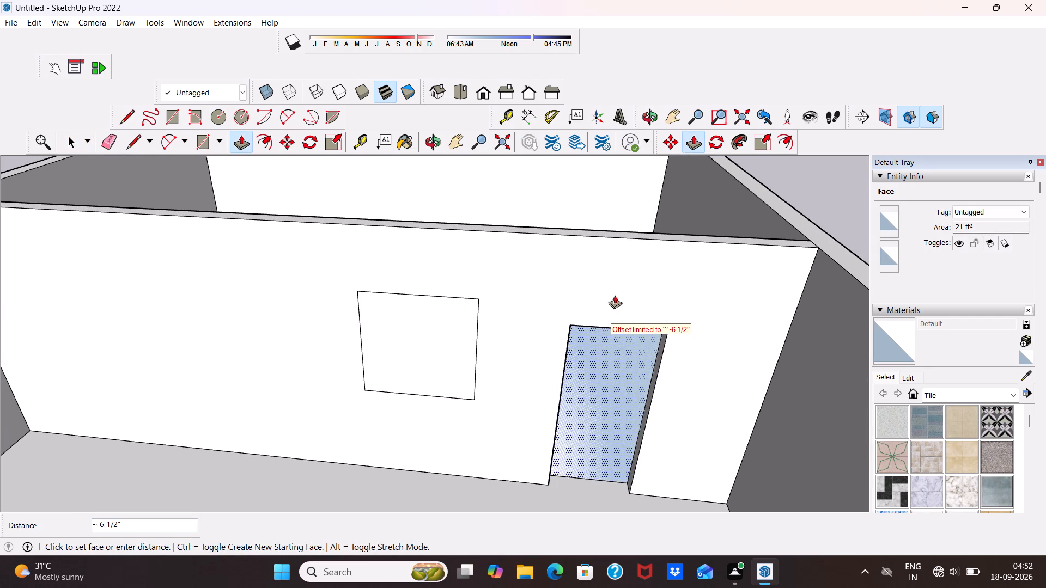
left_click_drag(615, 295, 622, 259)
Push/Pull the window rectangle through the partition wall's full thickness to cut the window opening.
scroll(451, 384, "up", 4)
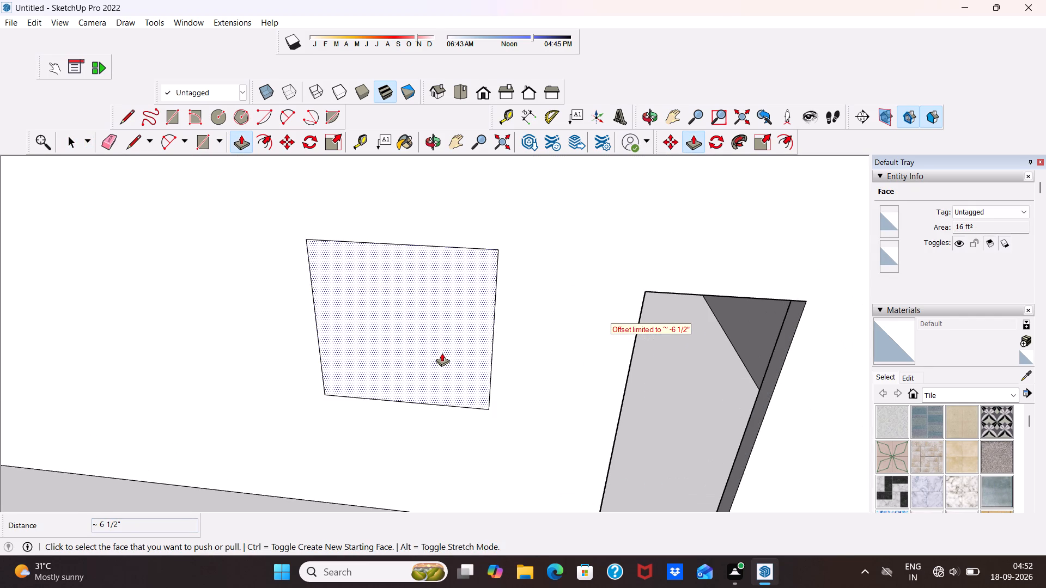
left_click_drag(442, 353, 471, 268)
Examine the partition's door and window openings from outside, above and close up.
scroll(471, 268, "down", 7)
middle_click_drag(497, 315, 519, 339)
scroll(519, 339, "up", 1)
key("space")
middle_click_drag(519, 345, 487, 277)
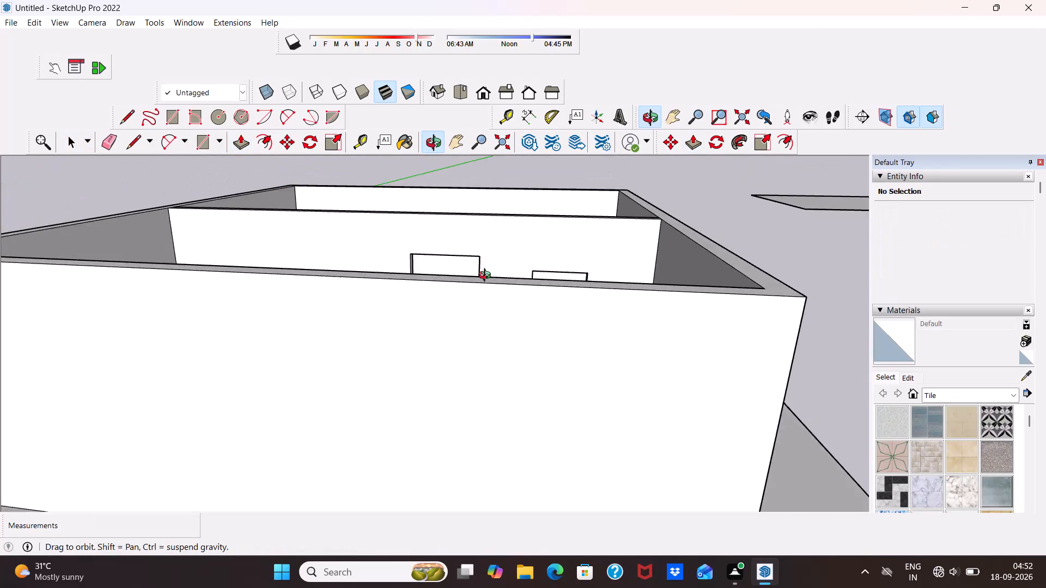
middle_click_drag(487, 277, 470, 316)
scroll(459, 310, "down", 4)
middle_click_drag(460, 319, 497, 337)
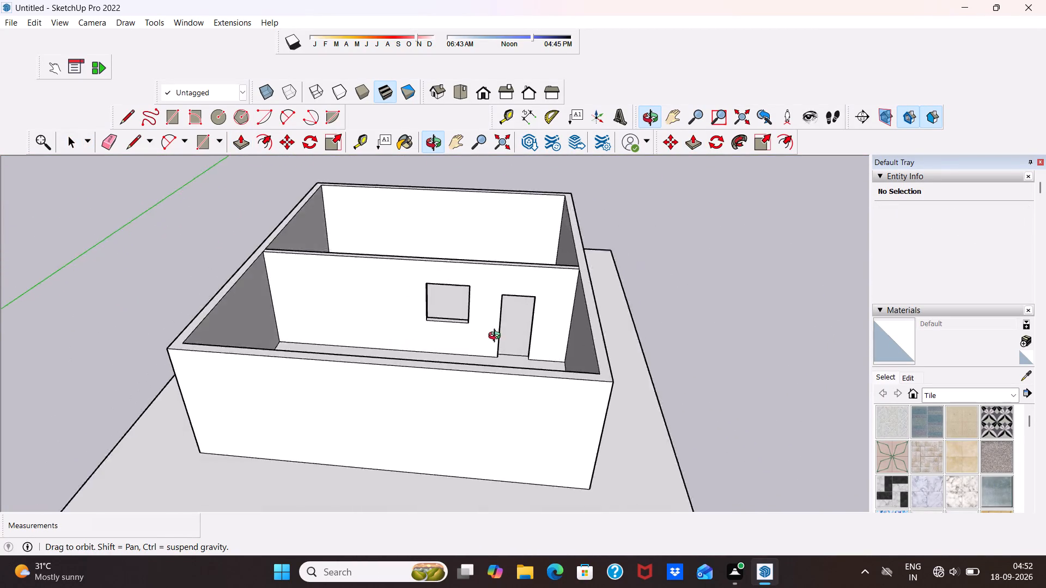
middle_click_drag(497, 337, 489, 338)
scroll(413, 293, "up", 5)
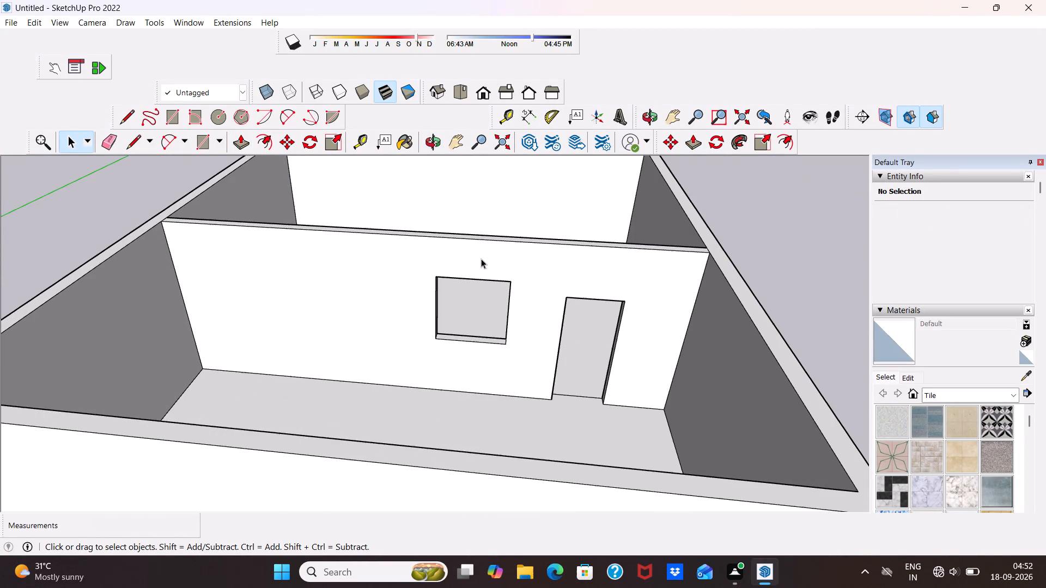
Switch the materials library to the Colors collection.
scroll(872, 347, "down", 3)
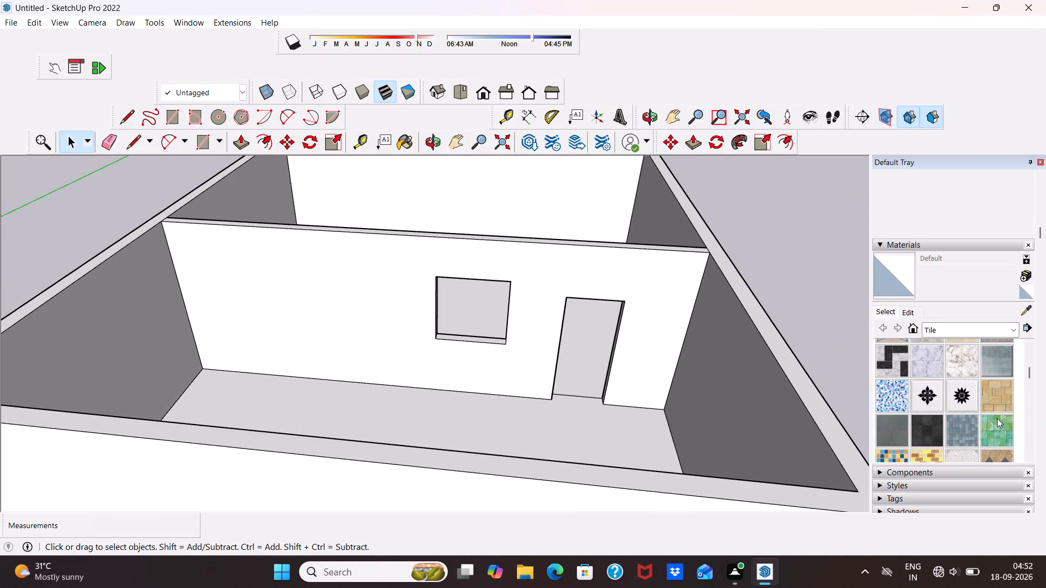
scroll(1016, 350, "up", 4)
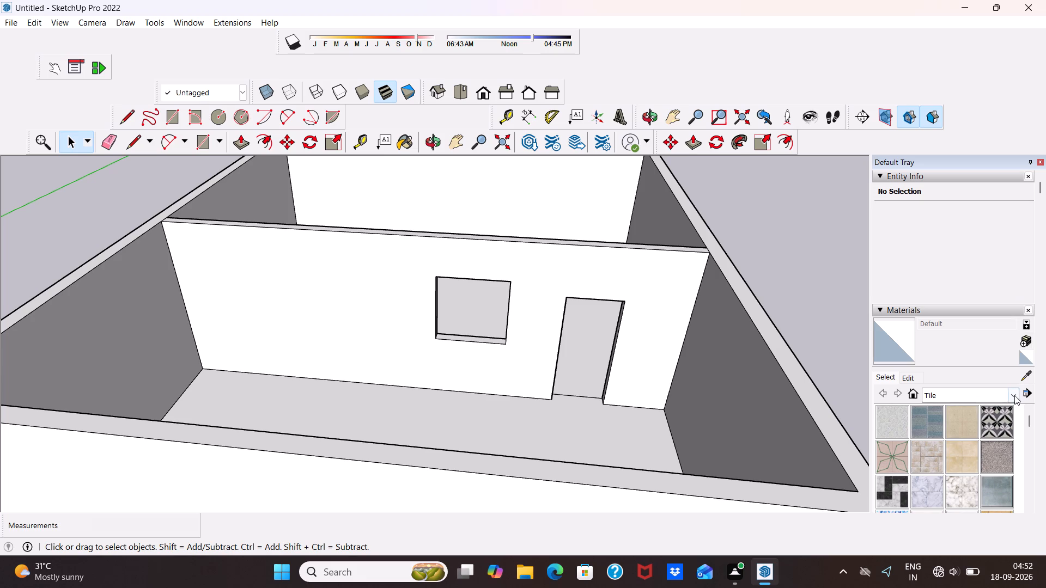
left_click(1014, 395)
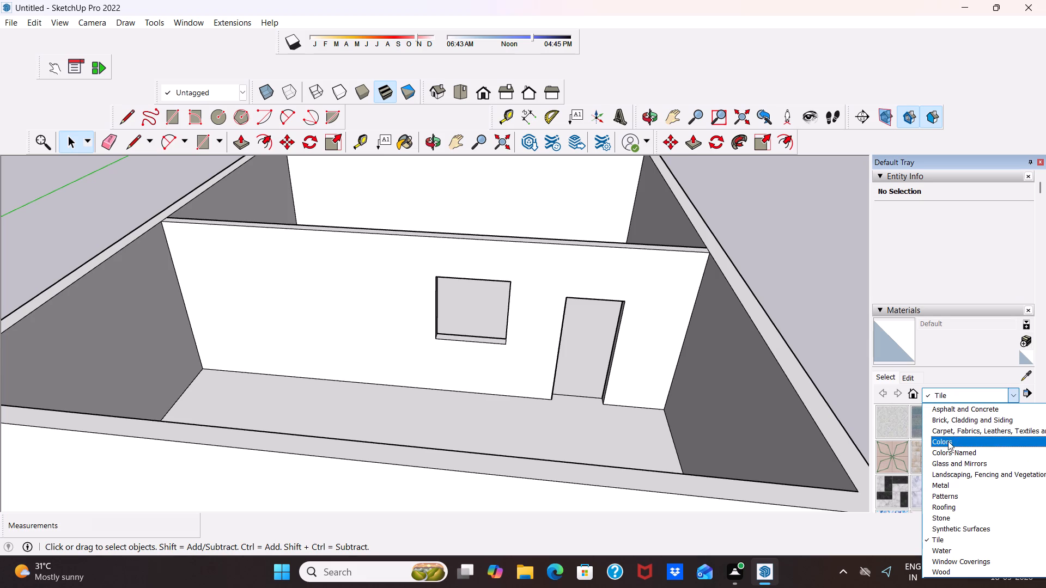
left_click(948, 440)
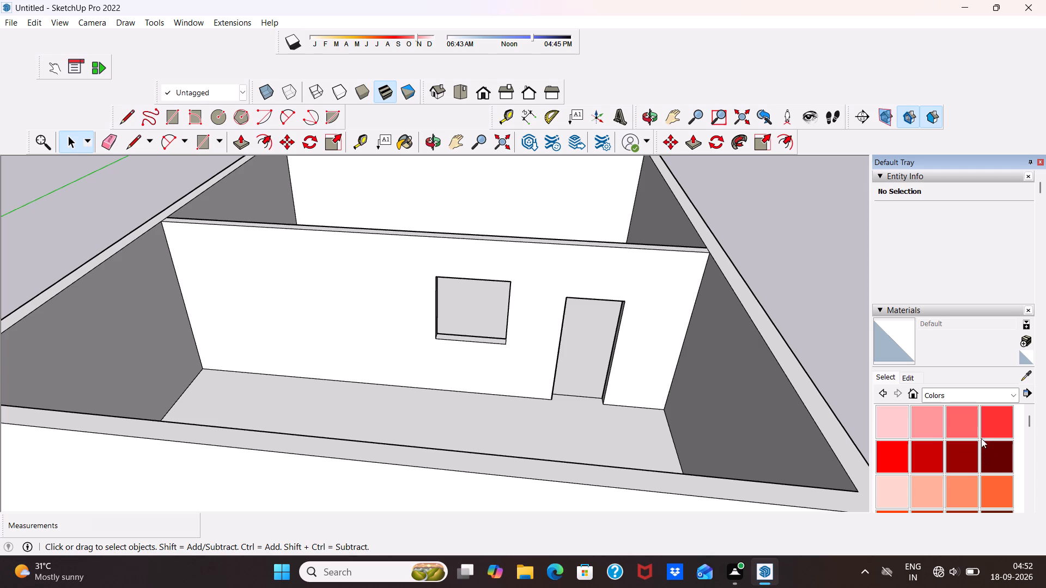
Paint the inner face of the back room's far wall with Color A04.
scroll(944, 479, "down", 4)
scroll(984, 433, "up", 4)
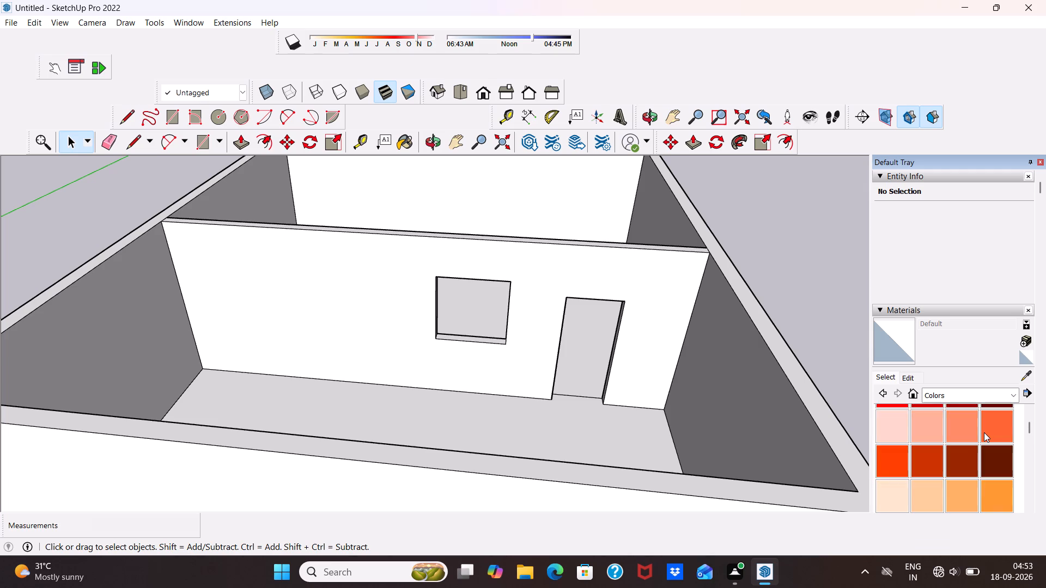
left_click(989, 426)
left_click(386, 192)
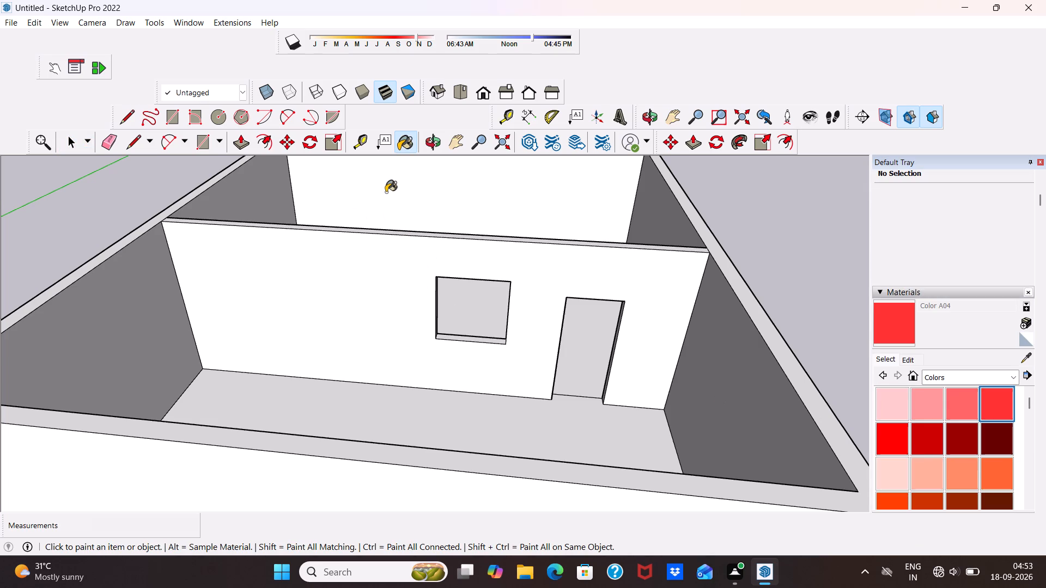
Paint the inner faces of the back room's far wall and both side walls with Color A03.
scroll(376, 216, "up", 1)
left_click(963, 404)
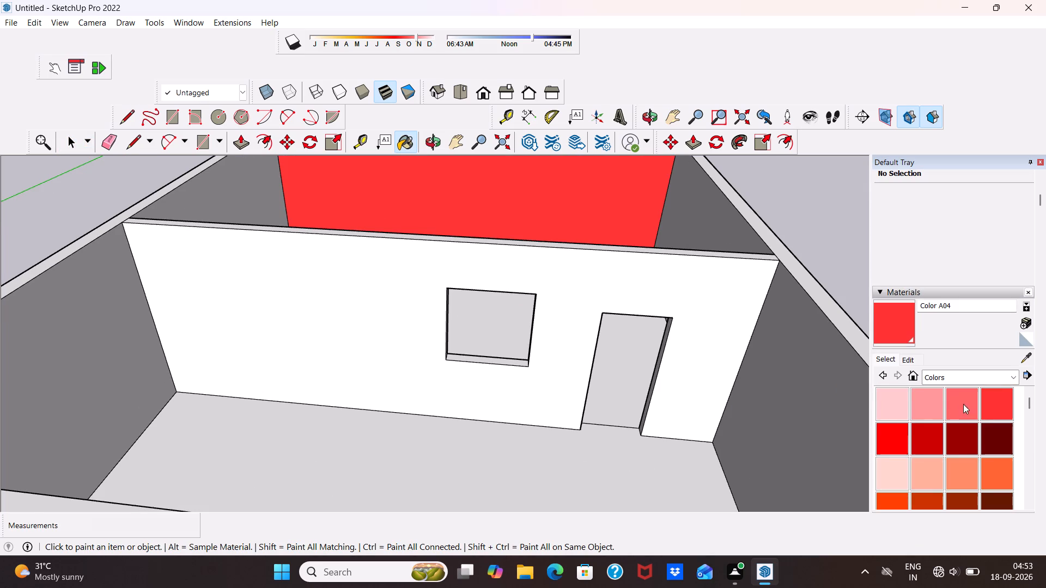
scroll(582, 233, "up", 2)
left_click(591, 194)
middle_click_drag(613, 229, 646, 341)
scroll(613, 229, "down", 1)
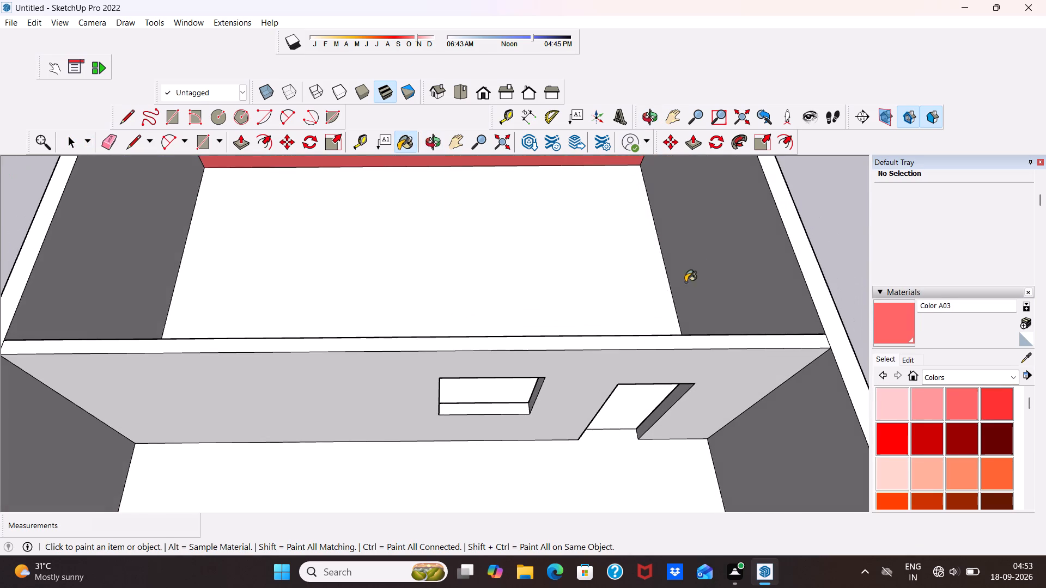
left_click(728, 256)
scroll(202, 270, "up", 2)
left_click(113, 261)
Paint the partition wall's face on the back room side with Color A03.
scroll(323, 276, "up", 1)
scroll(323, 276, "down", 6)
middle_click_drag(391, 291, 384, 386)
scroll(391, 291, "down", 1)
scroll(353, 407, "up", 3)
scroll(317, 355, "down", 3)
middle_click_drag(317, 355, 297, 442)
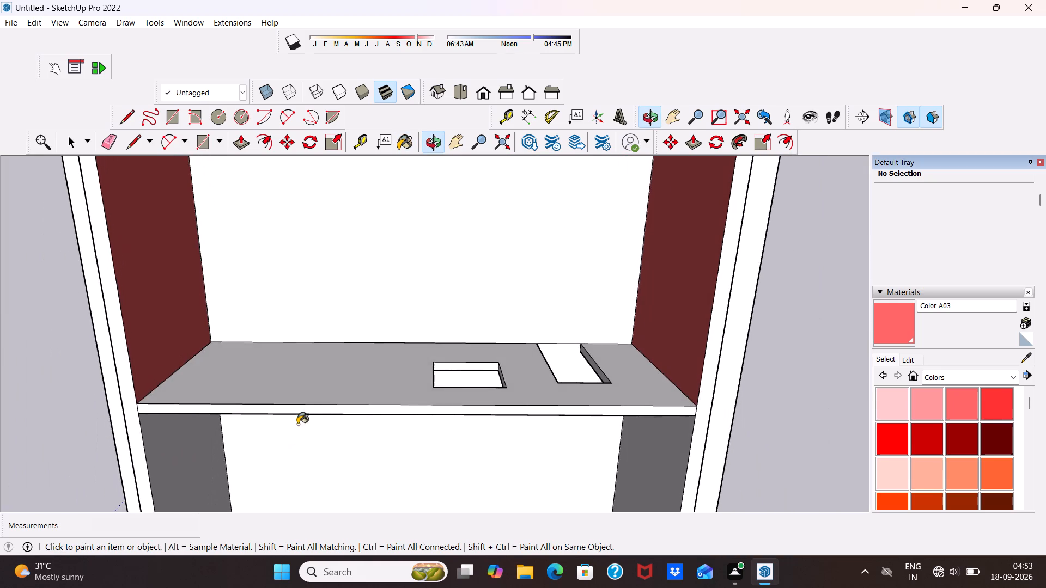
left_click(306, 385)
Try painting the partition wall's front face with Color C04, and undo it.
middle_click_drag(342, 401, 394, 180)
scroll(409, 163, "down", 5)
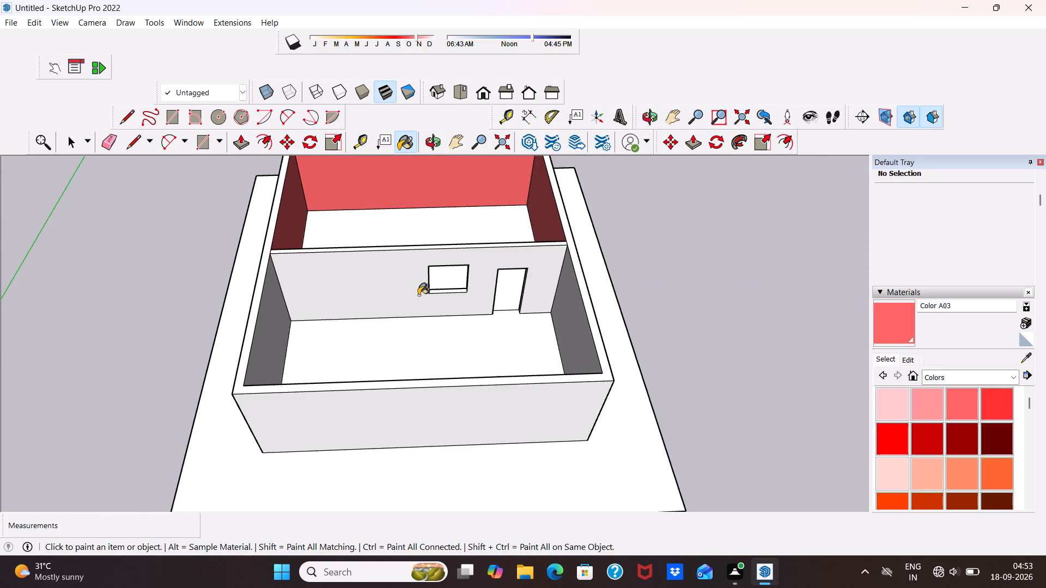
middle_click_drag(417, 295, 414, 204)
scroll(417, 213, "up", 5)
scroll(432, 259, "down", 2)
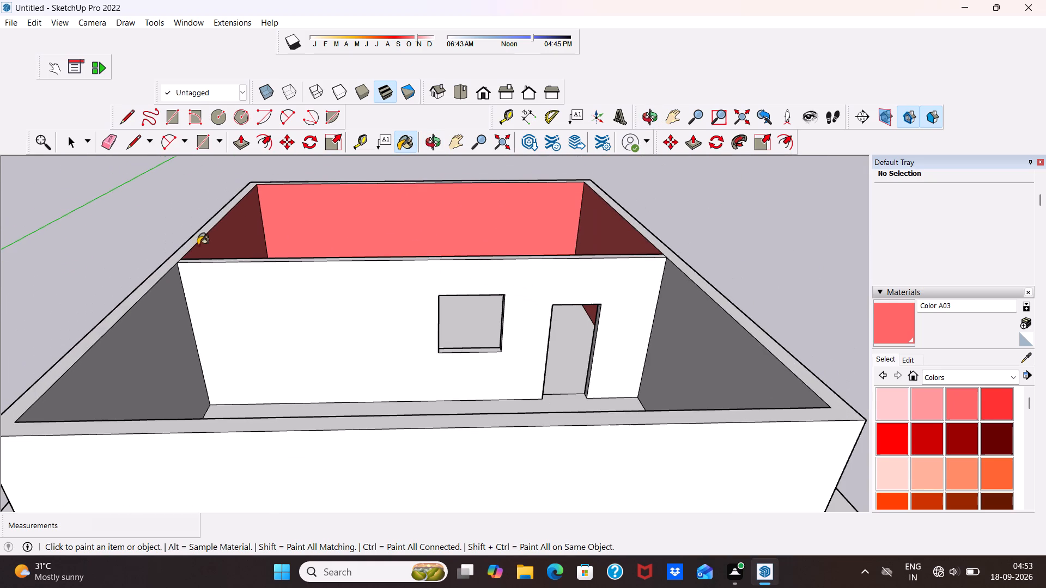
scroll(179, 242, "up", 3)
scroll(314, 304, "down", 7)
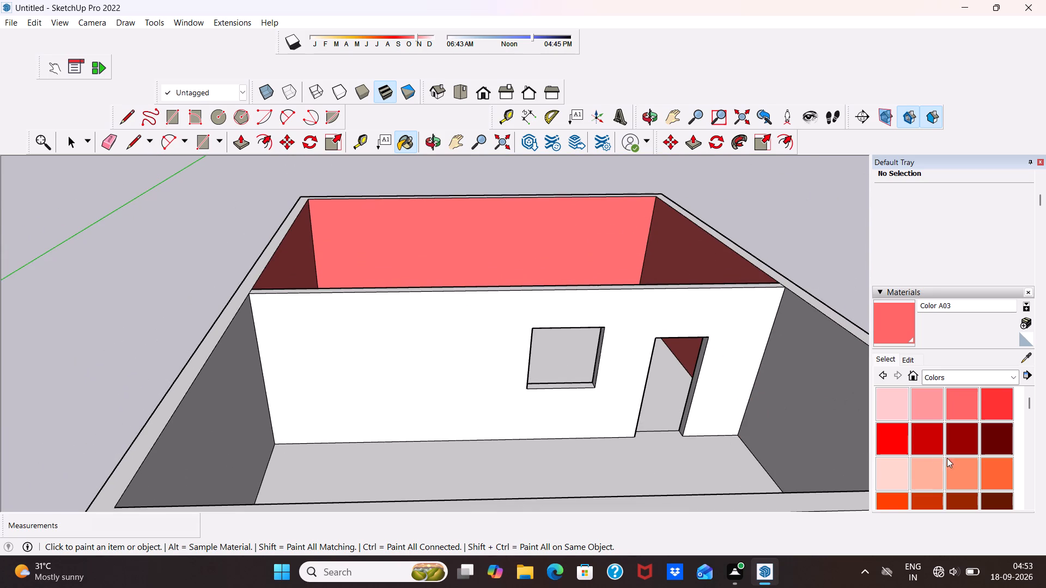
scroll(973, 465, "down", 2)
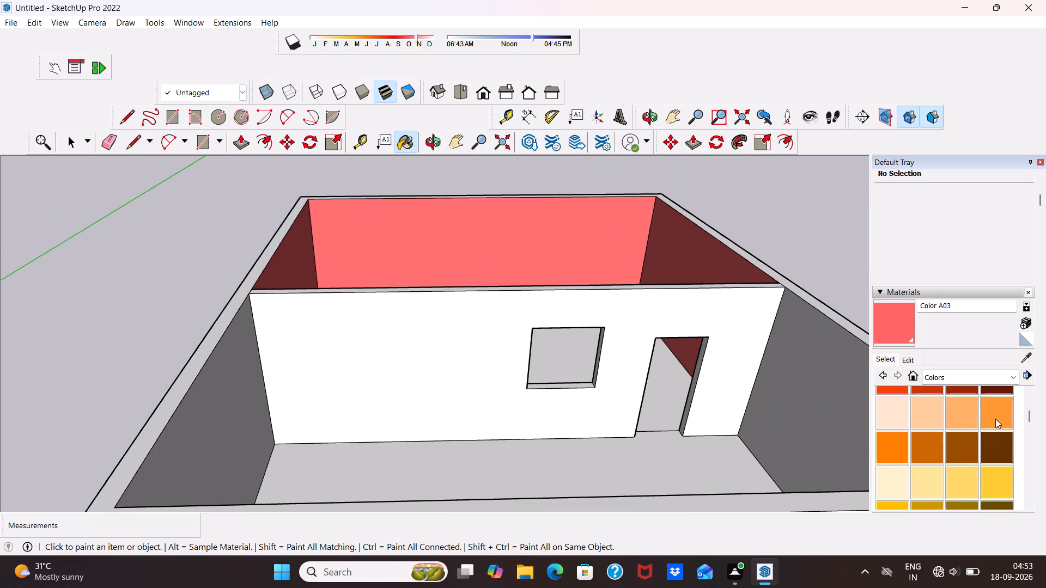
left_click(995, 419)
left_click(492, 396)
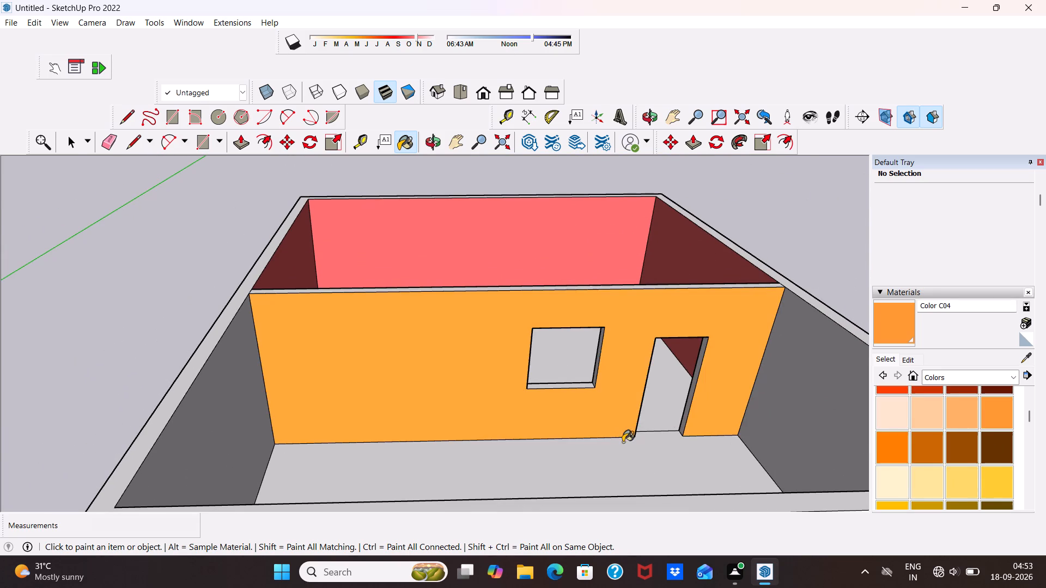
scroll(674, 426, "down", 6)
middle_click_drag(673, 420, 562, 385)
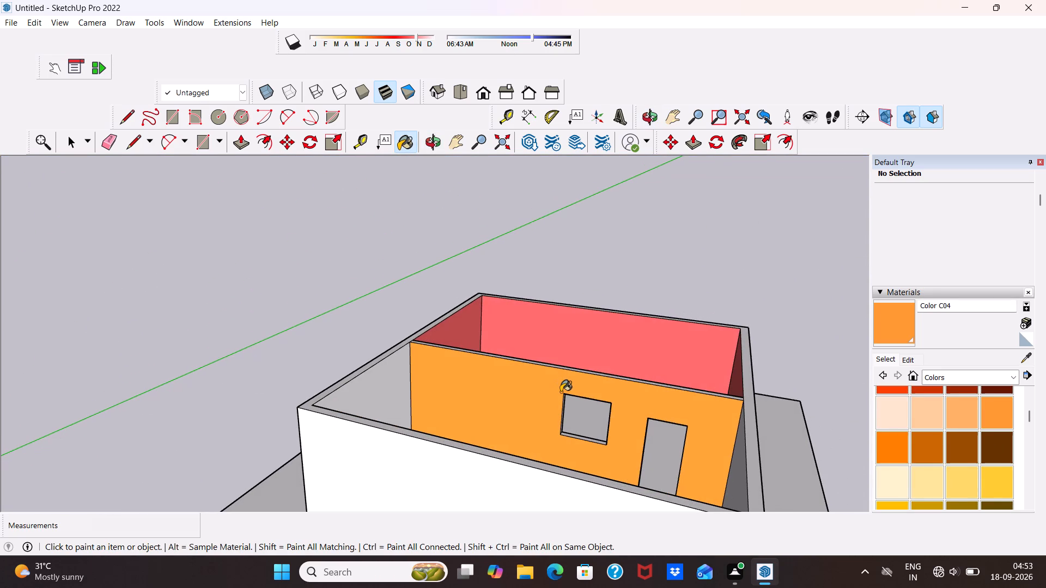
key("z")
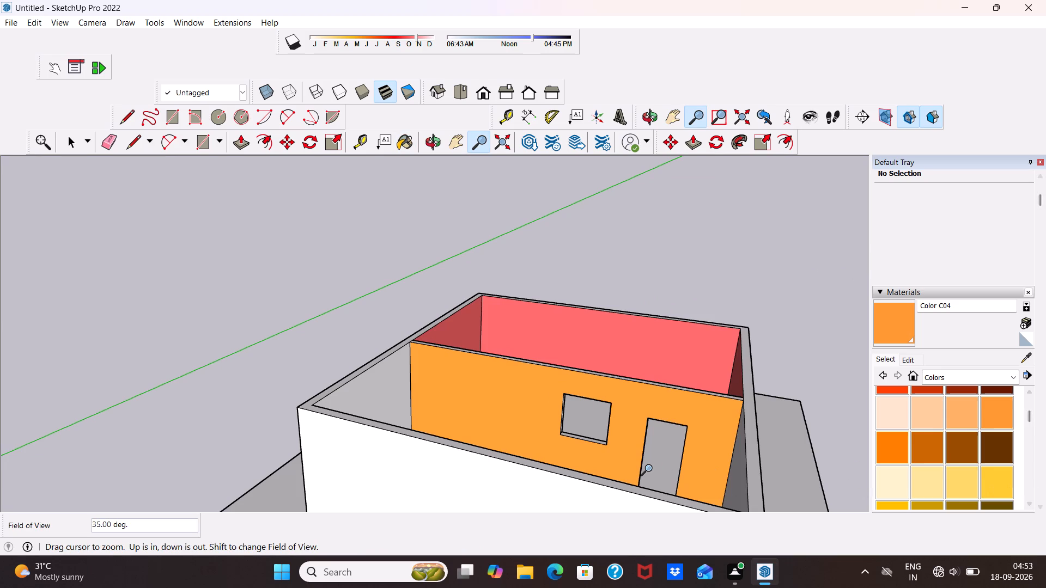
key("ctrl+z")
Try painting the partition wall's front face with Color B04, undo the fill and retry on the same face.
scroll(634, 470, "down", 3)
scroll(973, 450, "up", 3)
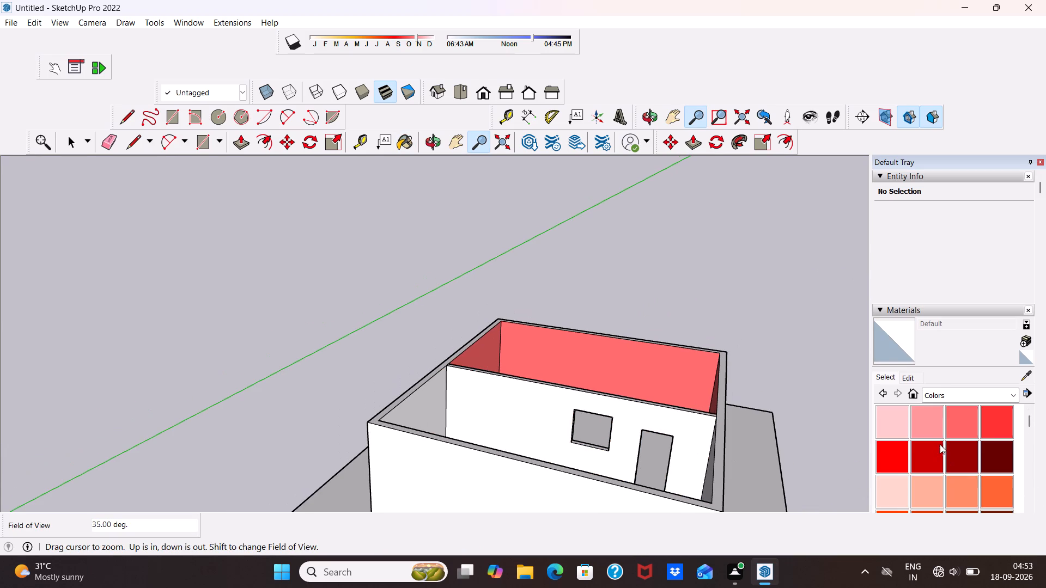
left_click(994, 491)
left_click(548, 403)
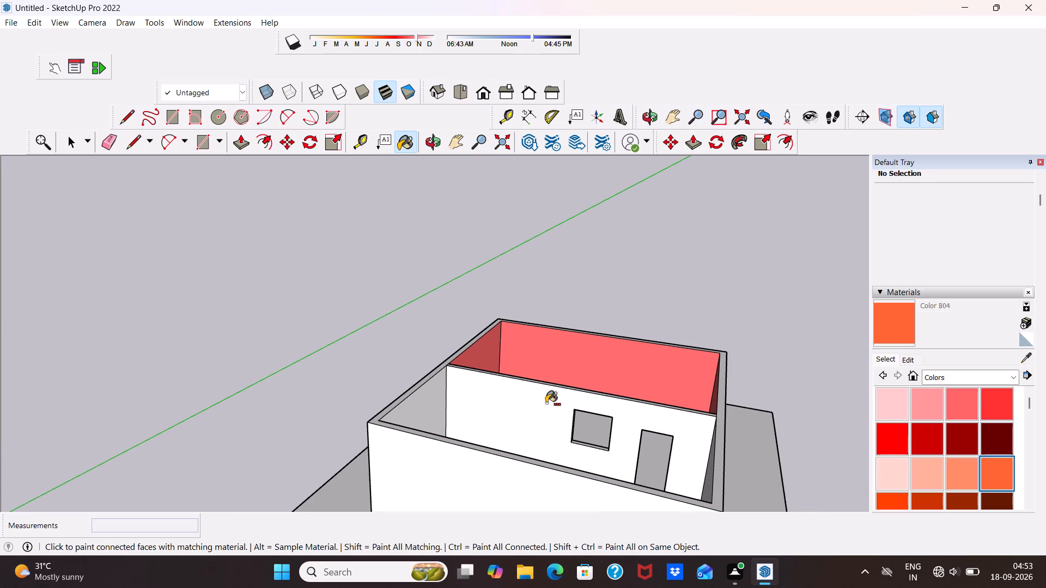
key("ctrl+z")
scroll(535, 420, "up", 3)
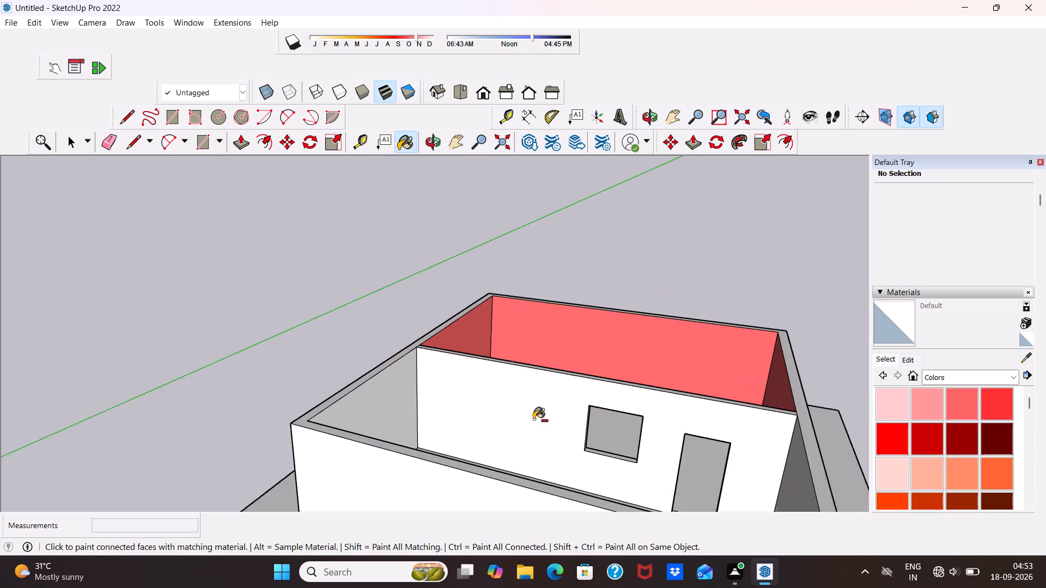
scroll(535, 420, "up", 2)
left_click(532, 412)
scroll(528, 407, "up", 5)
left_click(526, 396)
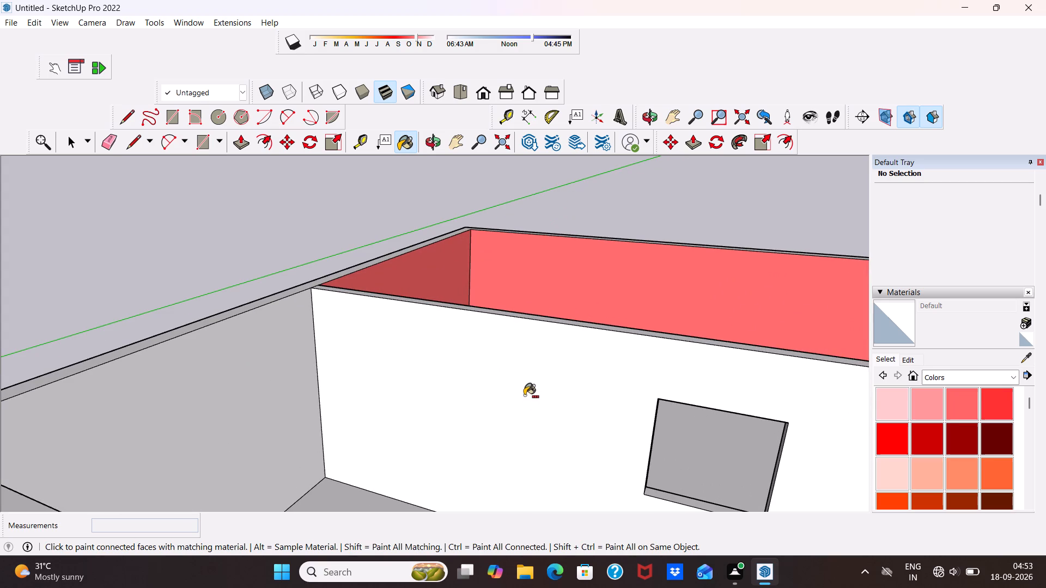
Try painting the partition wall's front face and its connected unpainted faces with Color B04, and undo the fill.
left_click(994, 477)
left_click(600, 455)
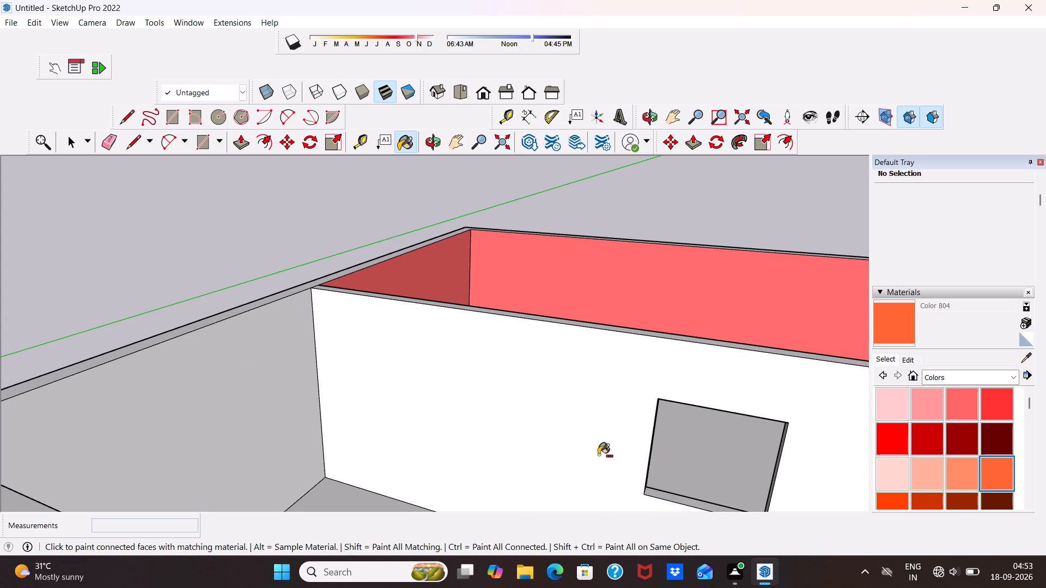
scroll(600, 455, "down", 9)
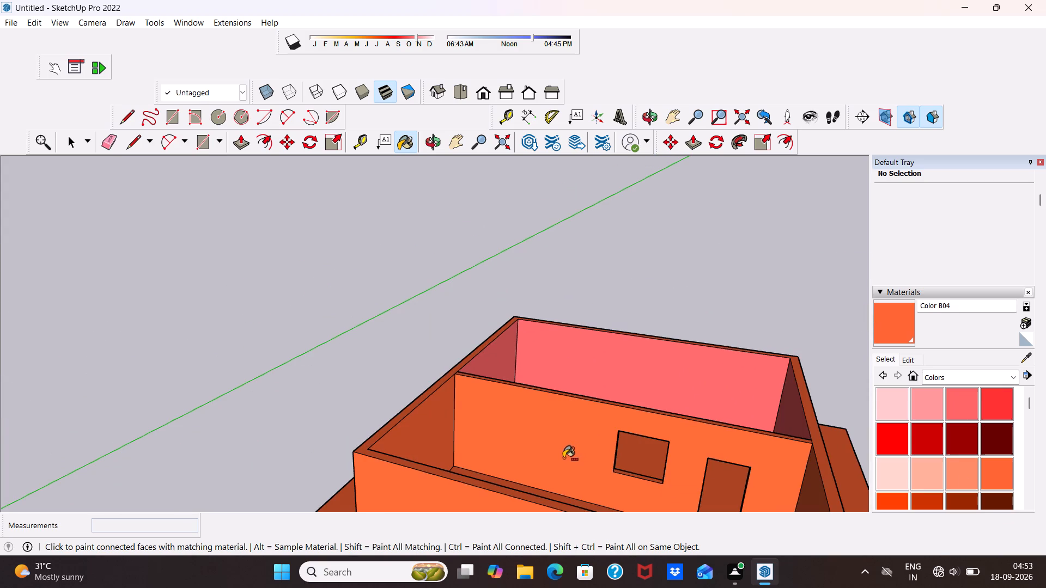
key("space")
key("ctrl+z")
Paint only the partition wall's front face, around the window and door openings, with Color B03.
scroll(519, 421, "up", 5)
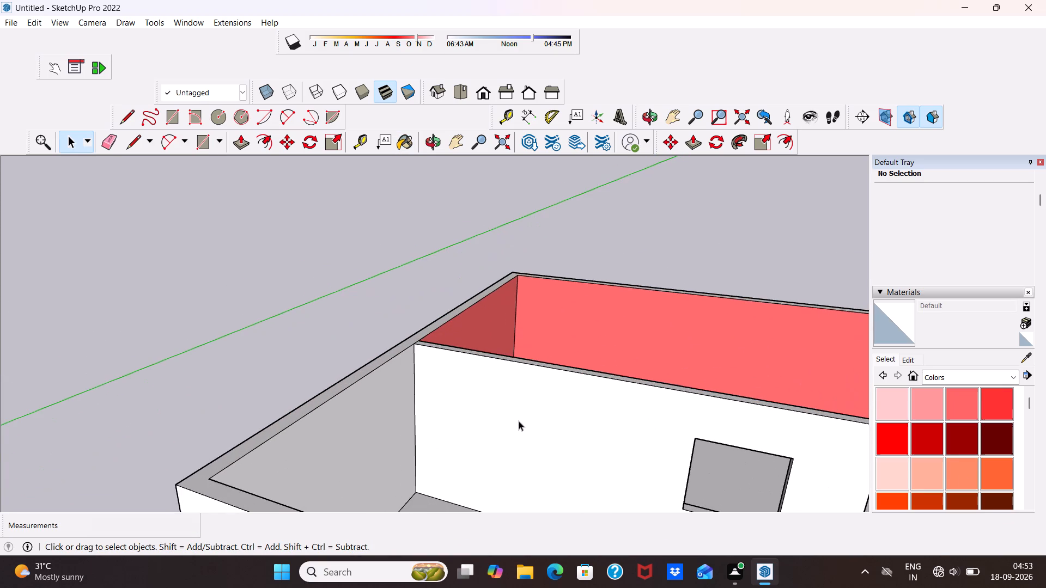
middle_click_drag(519, 420, 606, 380)
scroll(606, 380, "up", 2)
middle_click_drag(611, 384, 617, 432)
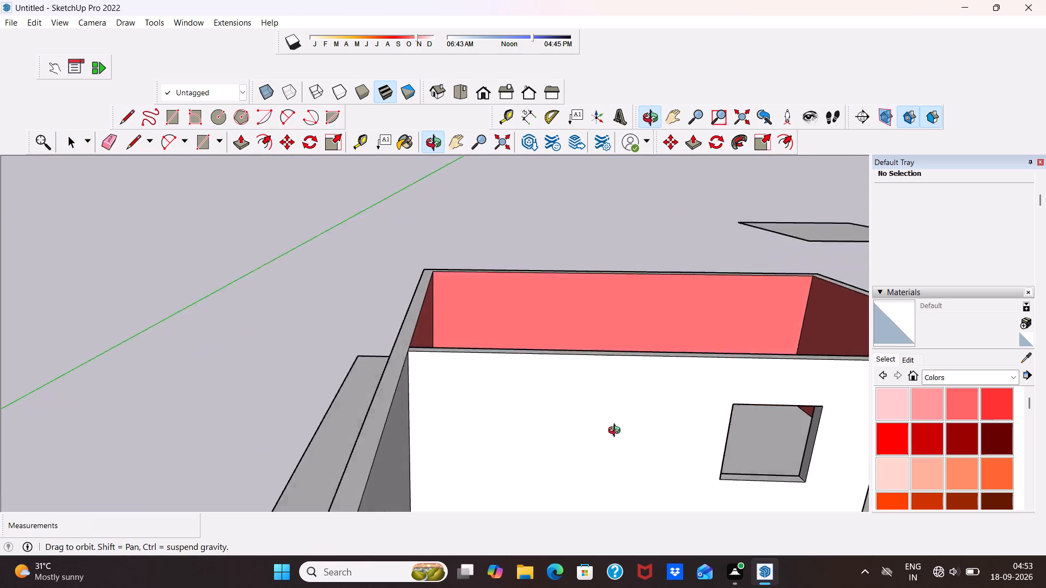
middle_click_drag(617, 432, 623, 450)
left_click(963, 469)
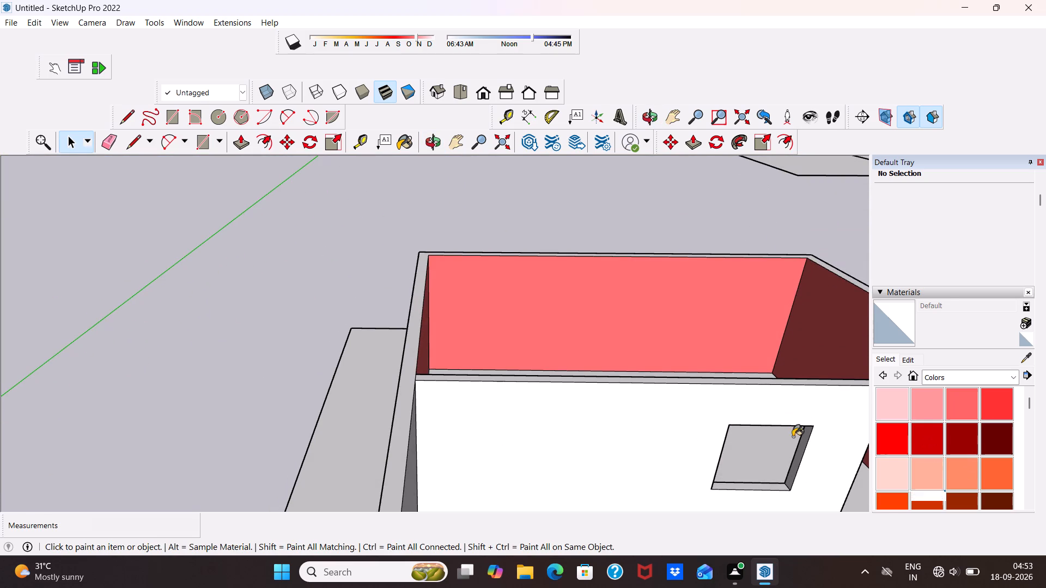
left_click(623, 418)
Paint the partition wall's narrow top face with Color B03.
scroll(623, 418, "down", 6)
middle_click_drag(628, 414, 458, 351)
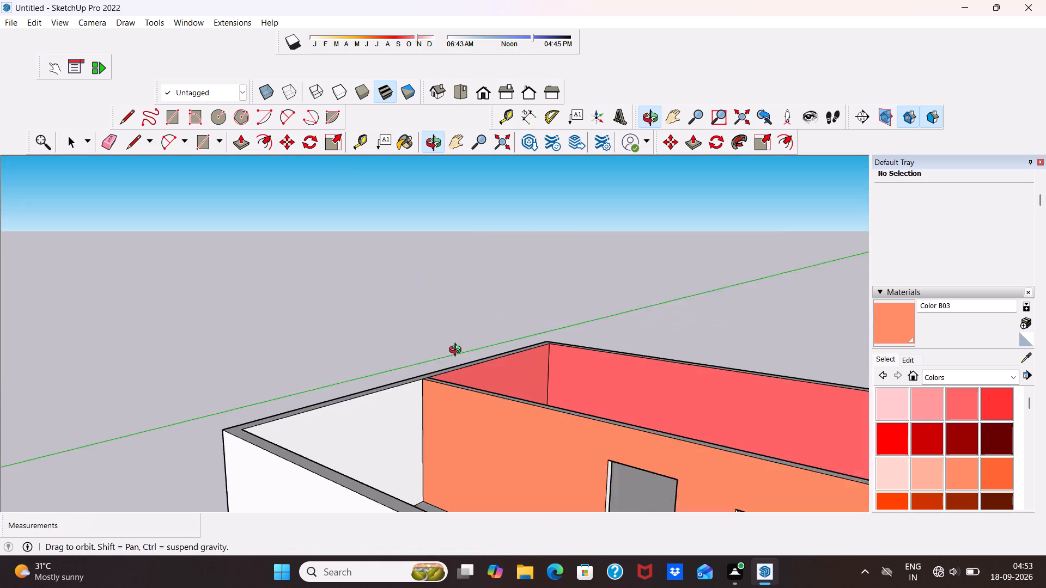
middle_click_drag(458, 351, 471, 348)
scroll(478, 344, "down", 5)
middle_click_drag(594, 381, 383, 480)
scroll(419, 436, "up", 5)
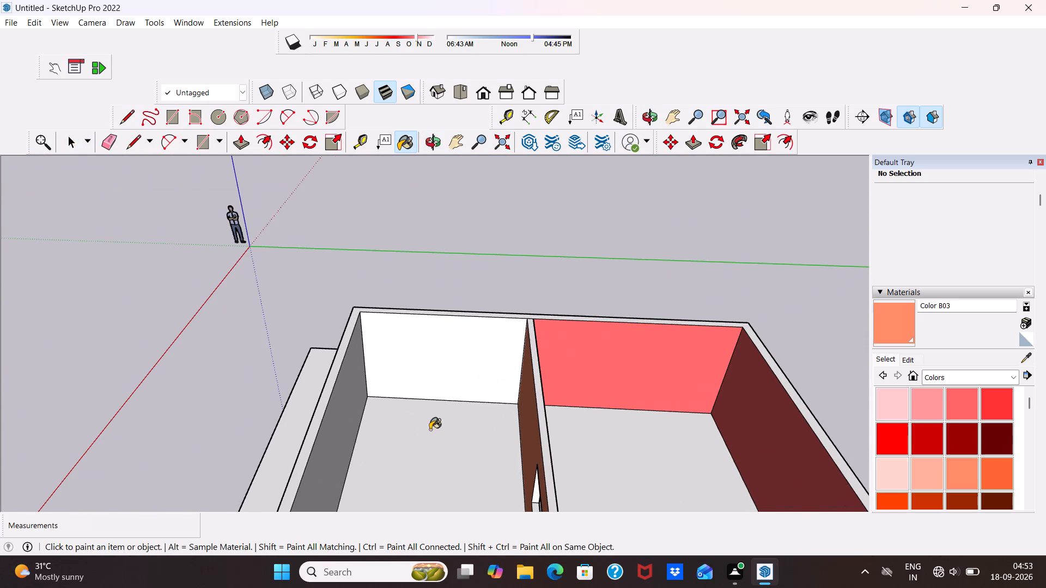
left_click(542, 421)
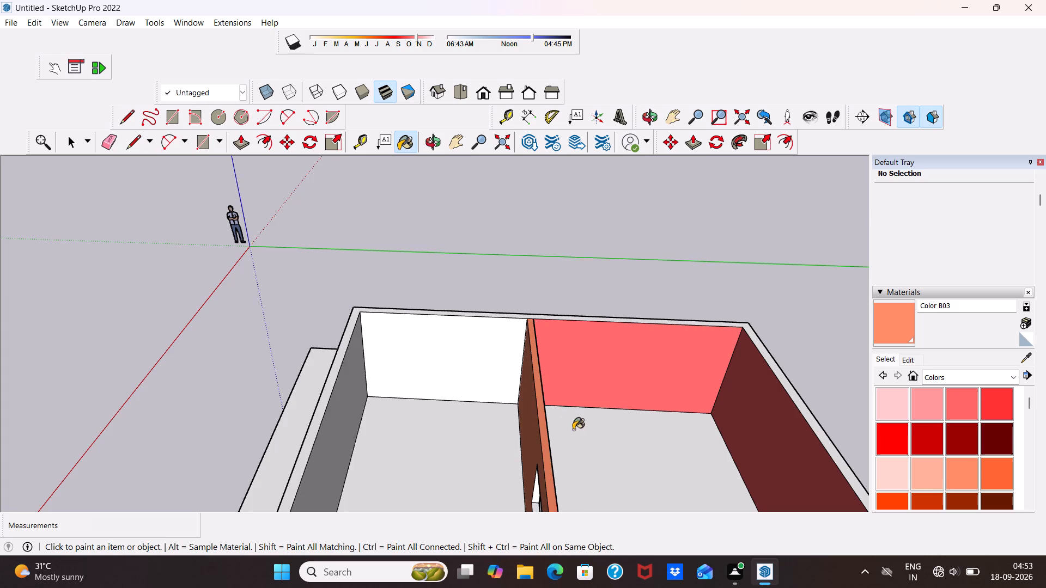
Examine the painted partition wall and both rooms from several angles and from above.
middle_click_drag(573, 430, 556, 397)
scroll(581, 335, "up", 4)
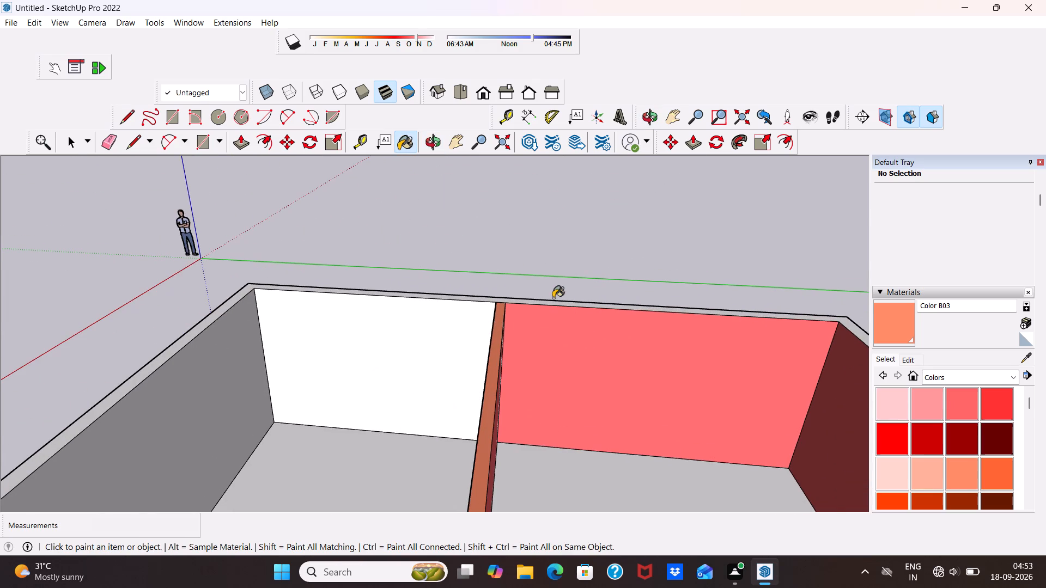
scroll(503, 336, "up", 1)
scroll(439, 372, "down", 1)
middle_click_drag(439, 372, 664, 324)
scroll(651, 323, "down", 5)
middle_click_drag(629, 326, 752, 401)
scroll(709, 320, "up", 3)
key("space")
scroll(621, 347, "down", 5)
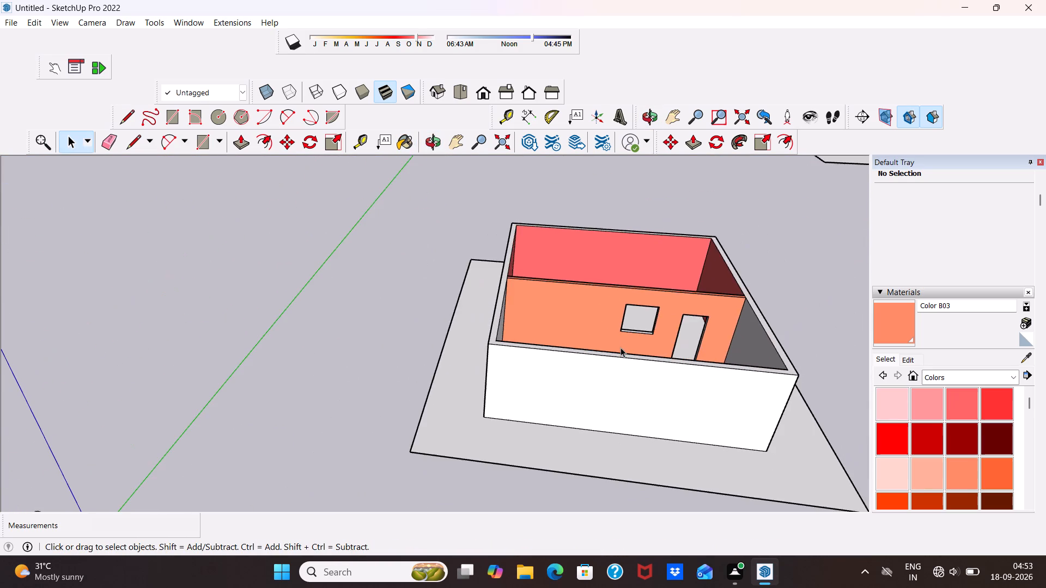
middle_click_drag(621, 347, 521, 346)
scroll(544, 339, "up", 1)
scroll(546, 338, "down", 5)
middle_click_drag(587, 357, 595, 405)
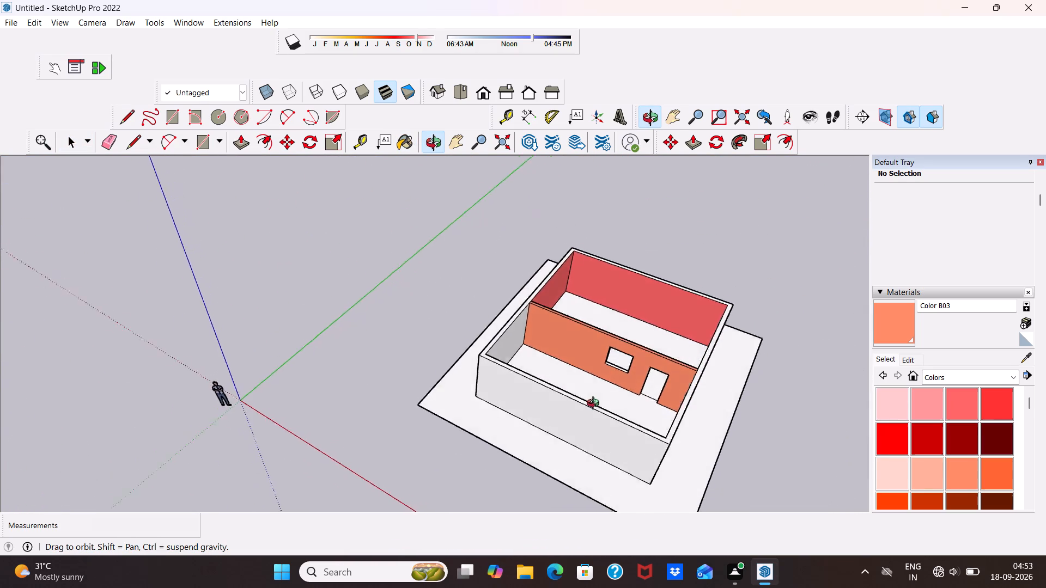
middle_click_drag(595, 405, 622, 443)
middle_click_drag(589, 288, 550, 352)
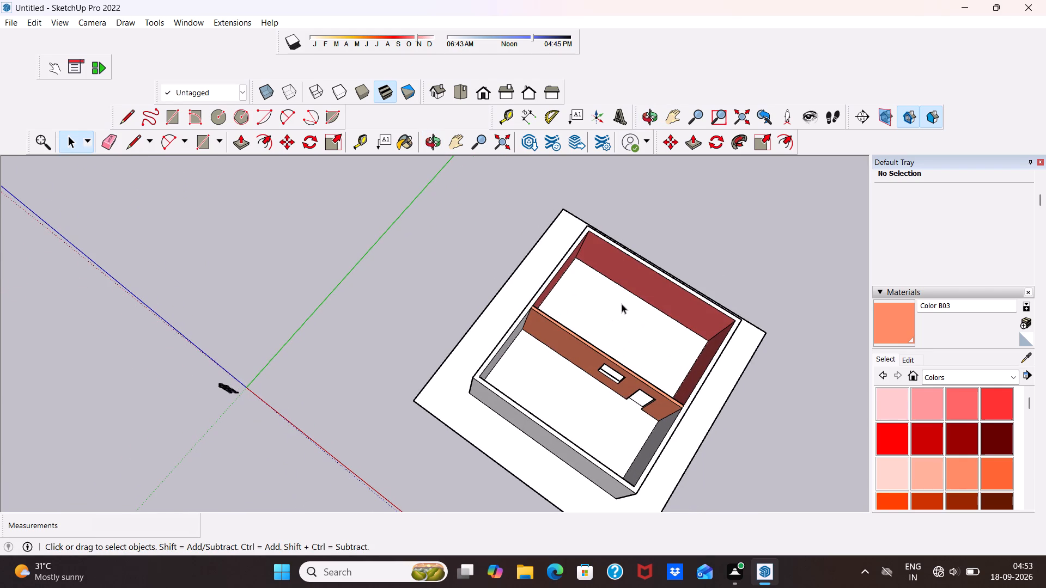
Paint the floor of the red-walled room behind the partition with the Stone Marble material.
left_click(622, 304)
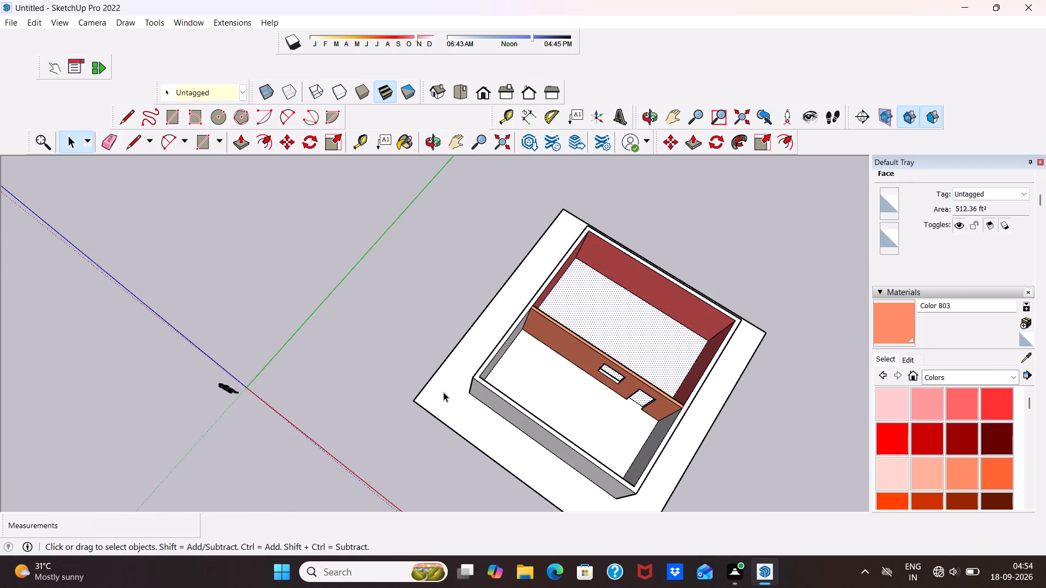
left_click(425, 380)
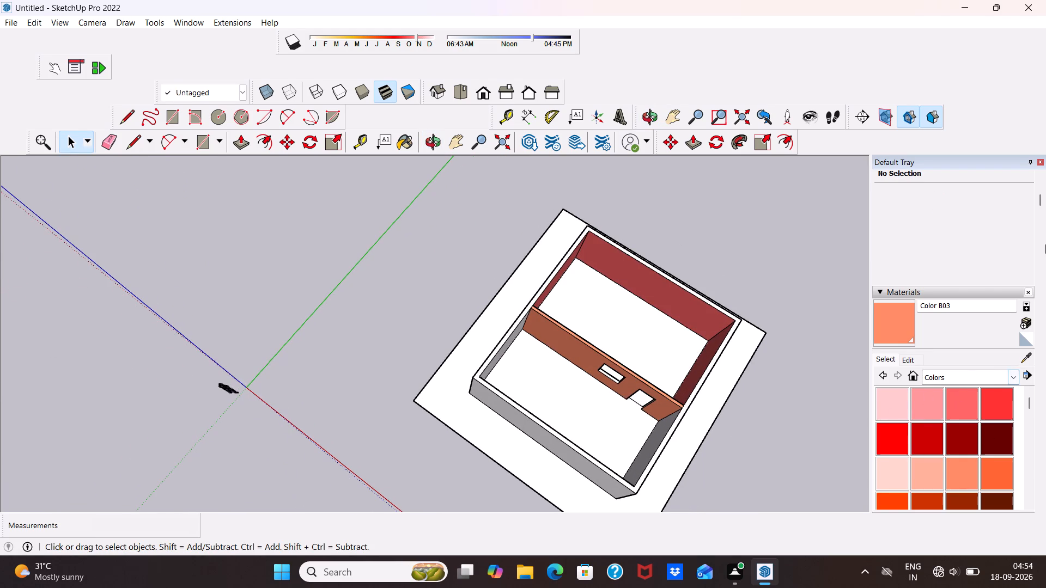
left_click(1017, 376)
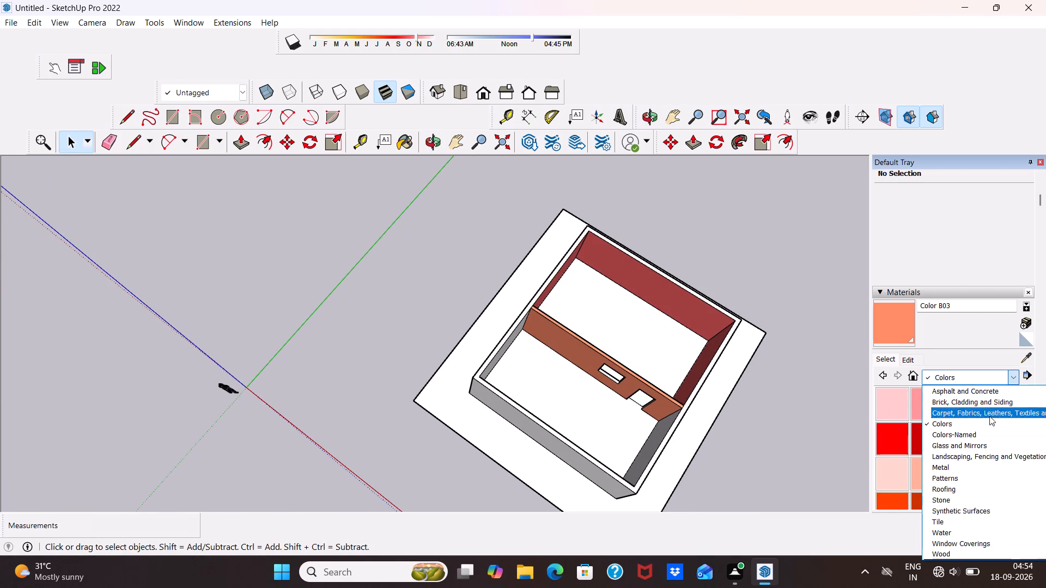
left_click(954, 499)
left_click(964, 433)
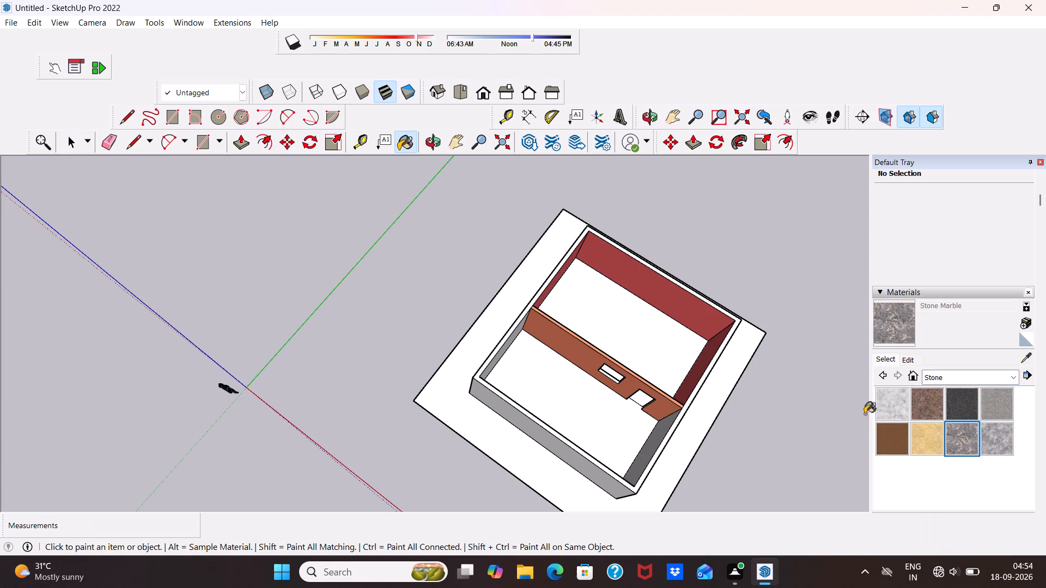
left_click(653, 350)
Inspect the marble floor, the partition's window and door openings, and the outer walls from close up and farther away.
scroll(624, 353, "up", 4)
middle_click_drag(618, 345, 624, 318)
scroll(623, 318, "up", 6)
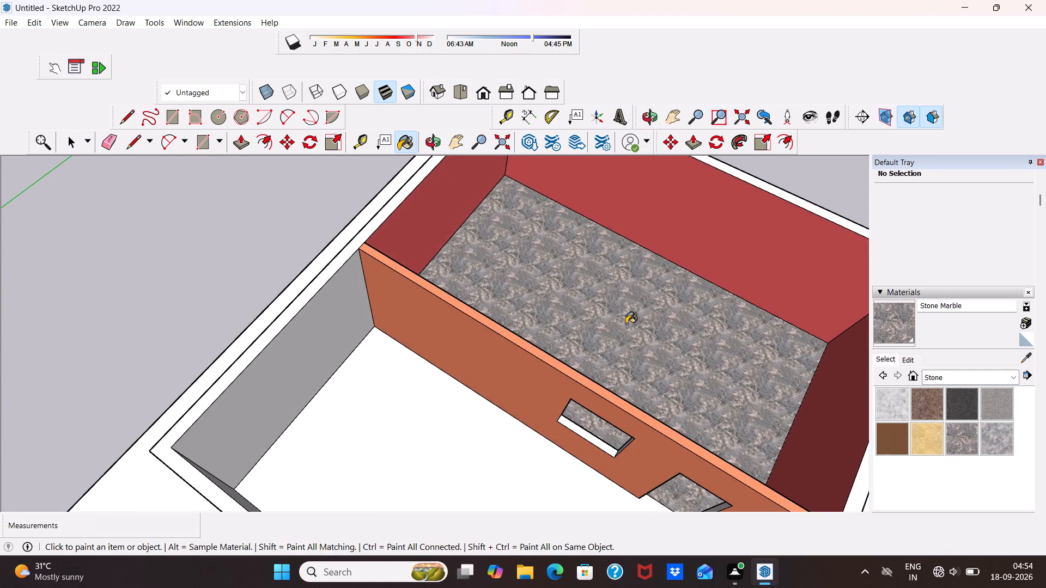
middle_click_drag(627, 324, 686, 185)
scroll(670, 300, "up", 4)
middle_click_drag(667, 336, 753, 357)
key("space")
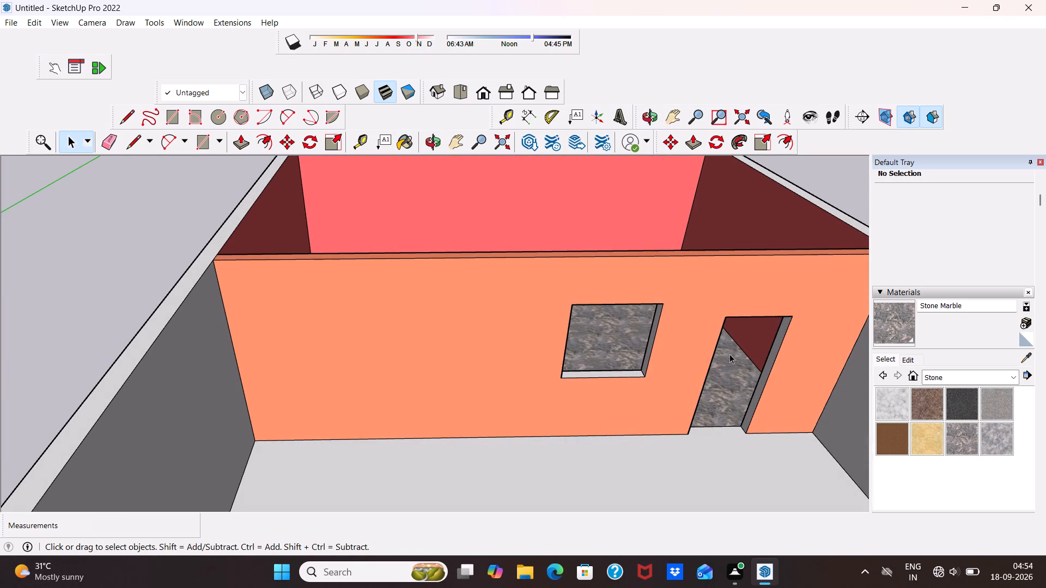
key("space")
middle_click_drag(684, 354, 641, 323)
scroll(621, 311, "down", 6)
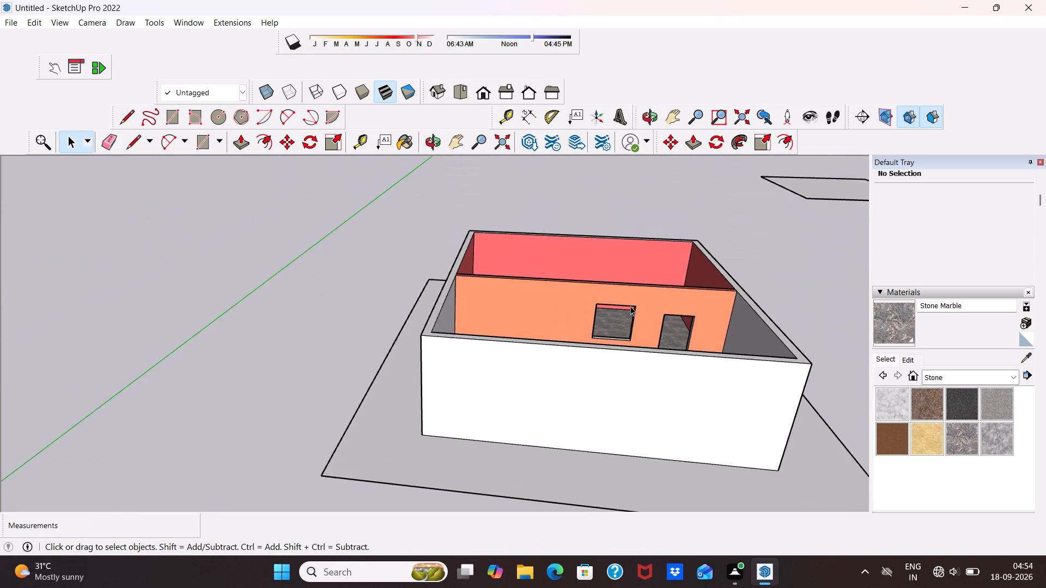
scroll(630, 306, "down", 2)
middle_click_drag(634, 325, 471, 345)
scroll(470, 341, "up", 1)
scroll(470, 340, "down", 5)
middle_click_drag(593, 385, 482, 369)
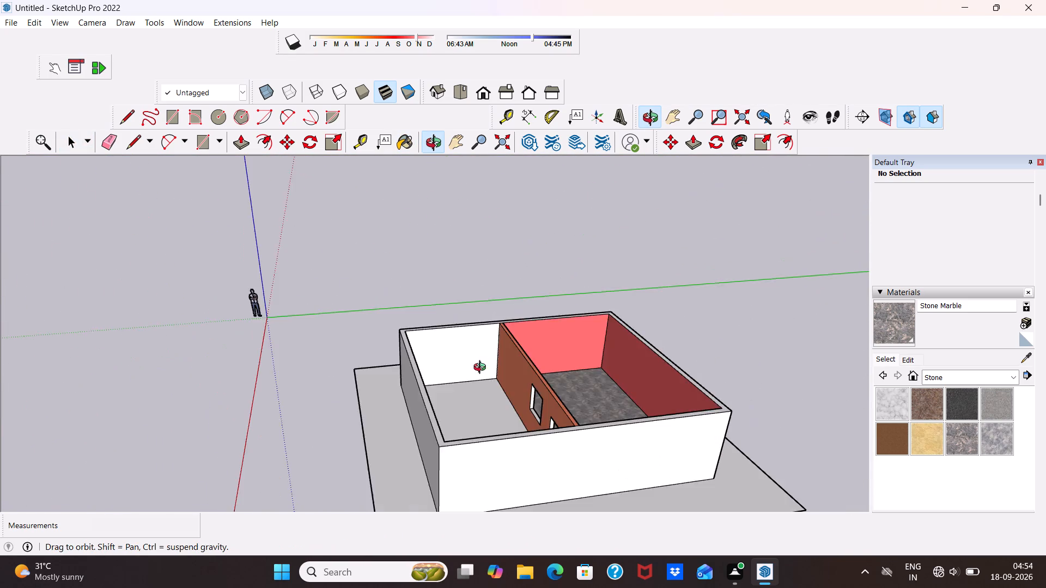
middle_click_drag(482, 369, 634, 378)
scroll(459, 329, "up", 5)
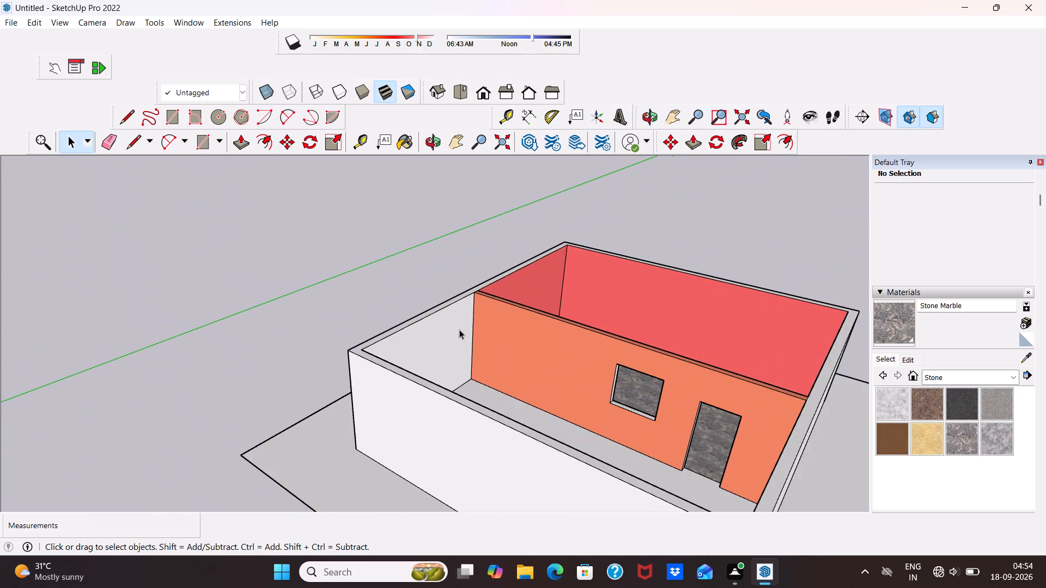
middle_click_drag(459, 329, 577, 327)
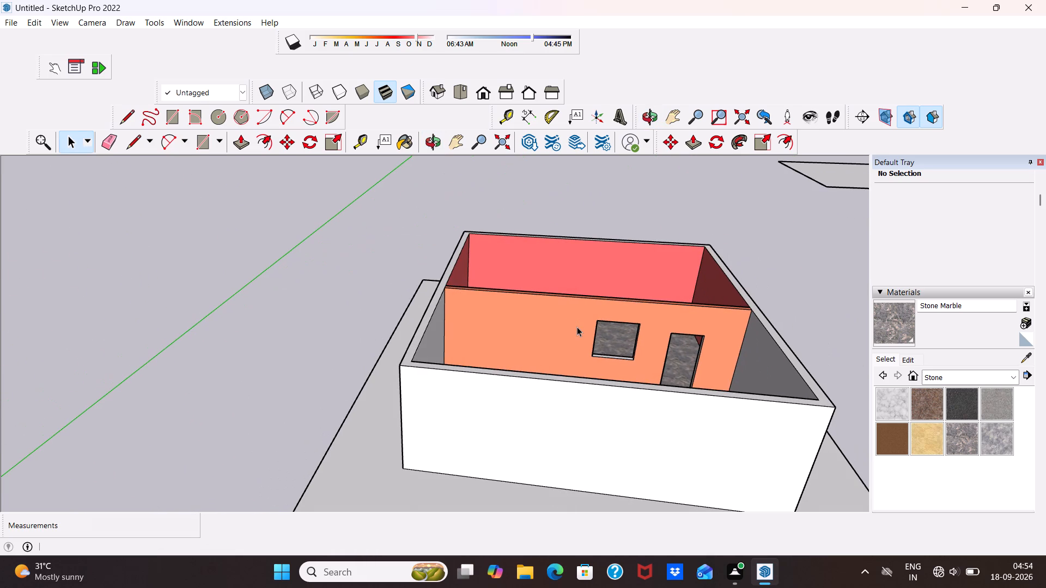
scroll(567, 339, "down", 3)
middle_click_drag(559, 356, 582, 419)
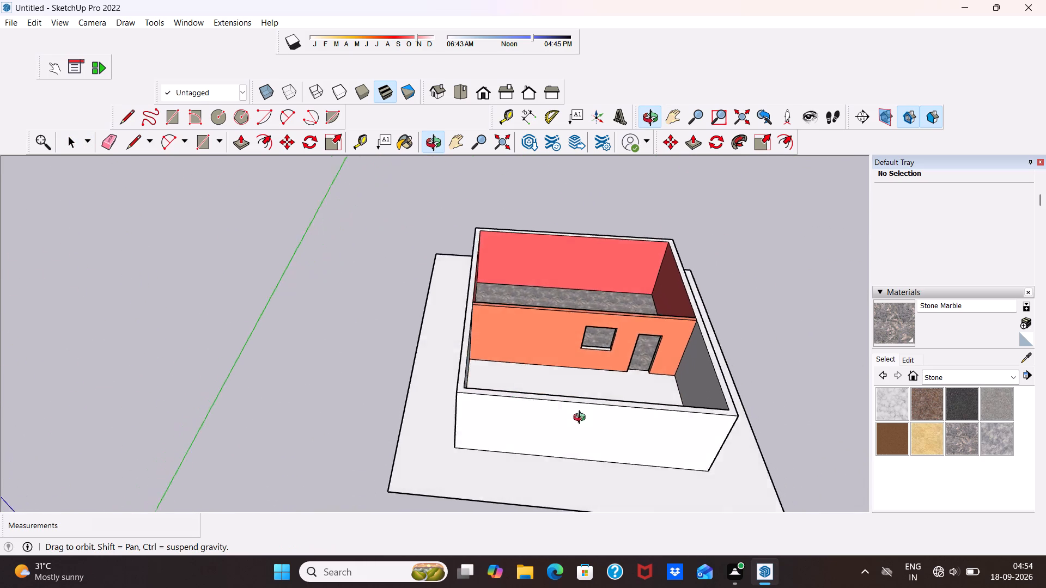
middle_click_drag(582, 419, 586, 419)
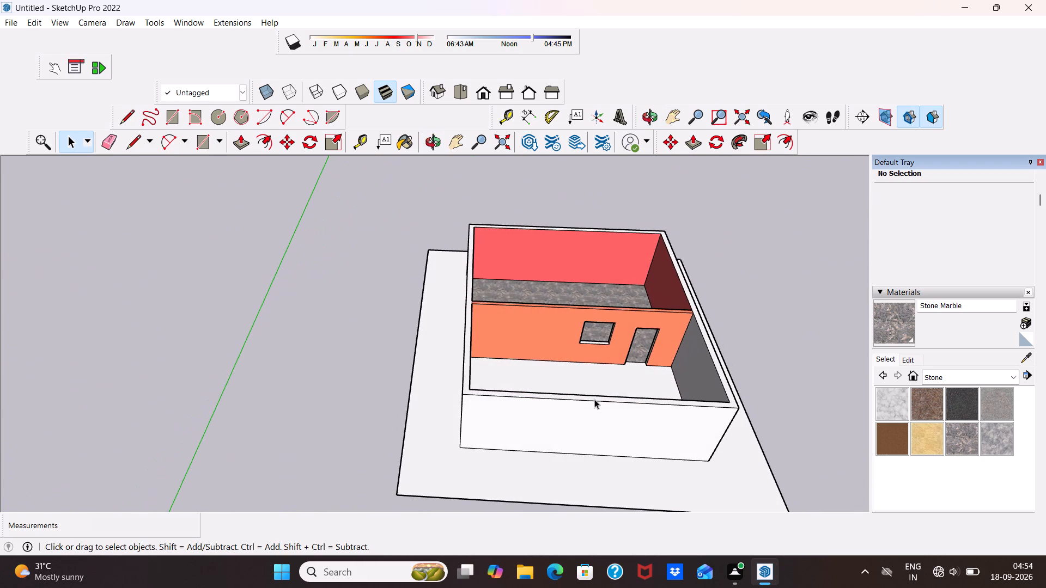
scroll(585, 393, "down", 1)
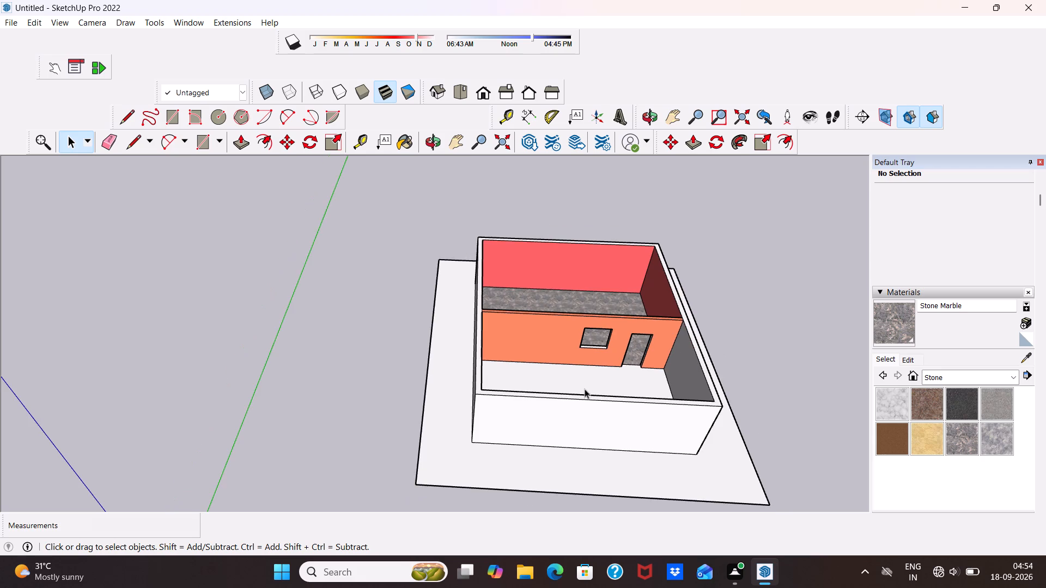
scroll(595, 385, "down", 3)
middle_click_drag(595, 403, 562, 326)
scroll(557, 320, "up", 4)
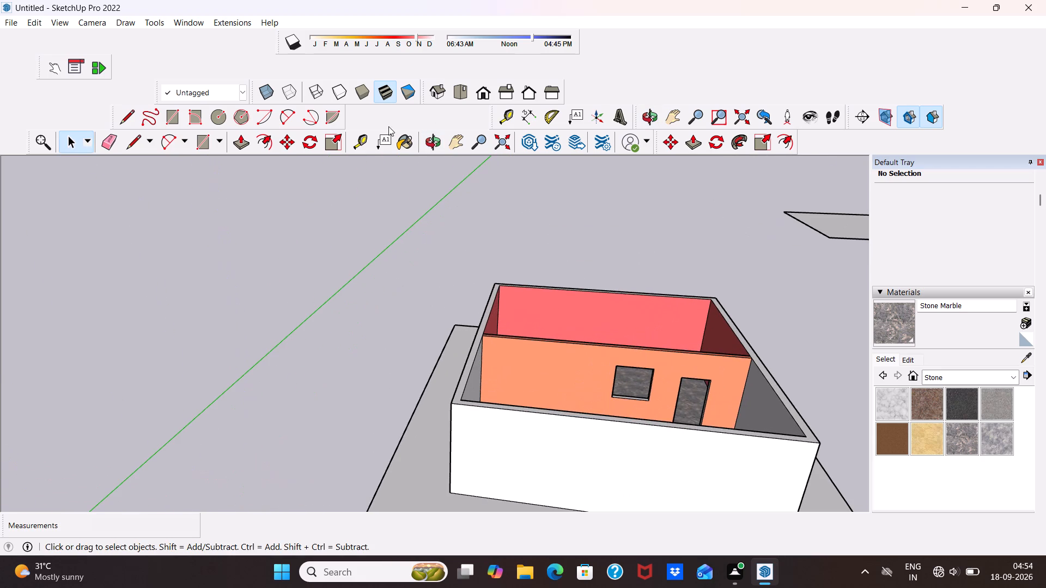
Show the building in the standard front view, and examine its front wall and interior from raised angles.
left_click(477, 95)
scroll(384, 269, "down", 3)
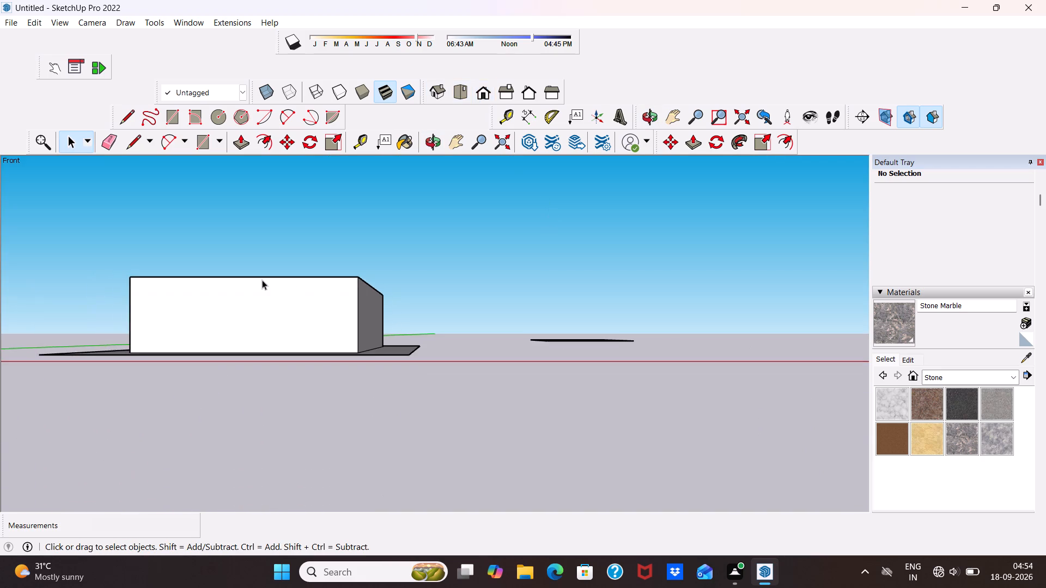
middle_click_drag(262, 279, 378, 464)
scroll(378, 464, "down", 1)
middle_click_drag(336, 409, 268, 348)
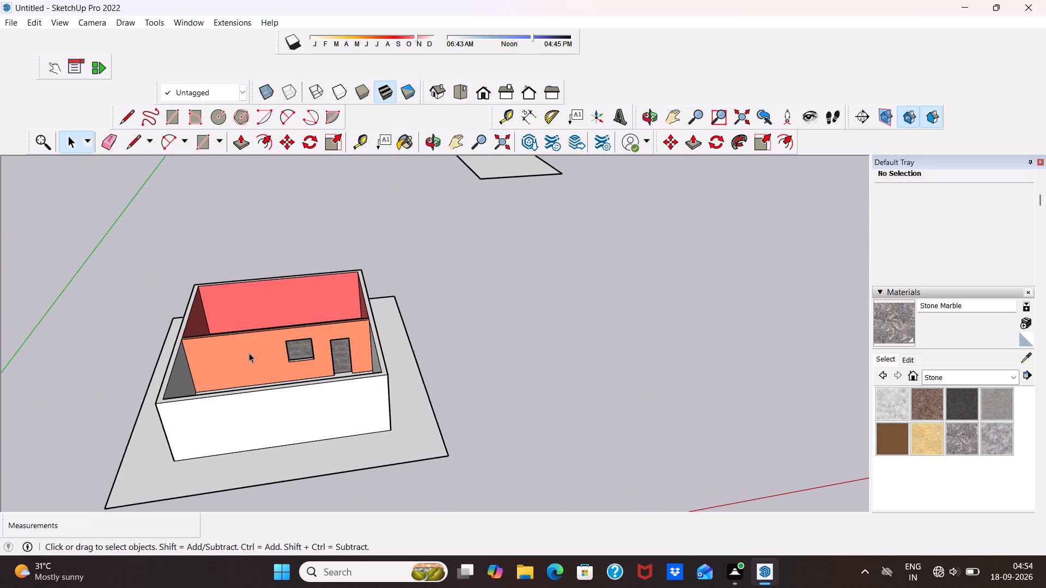
middle_click_drag(240, 431, 233, 394)
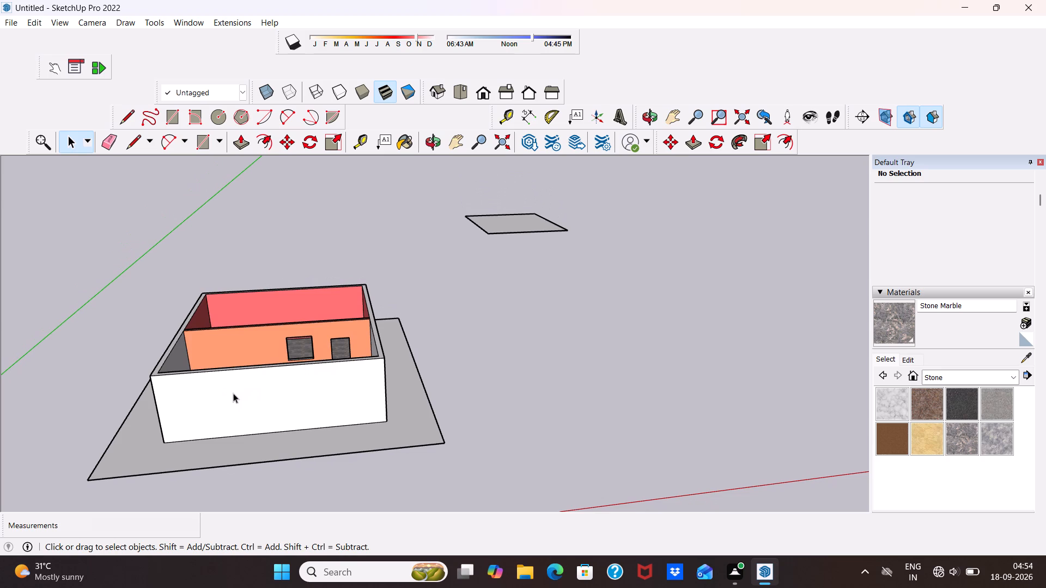
scroll(233, 393, "up", 1)
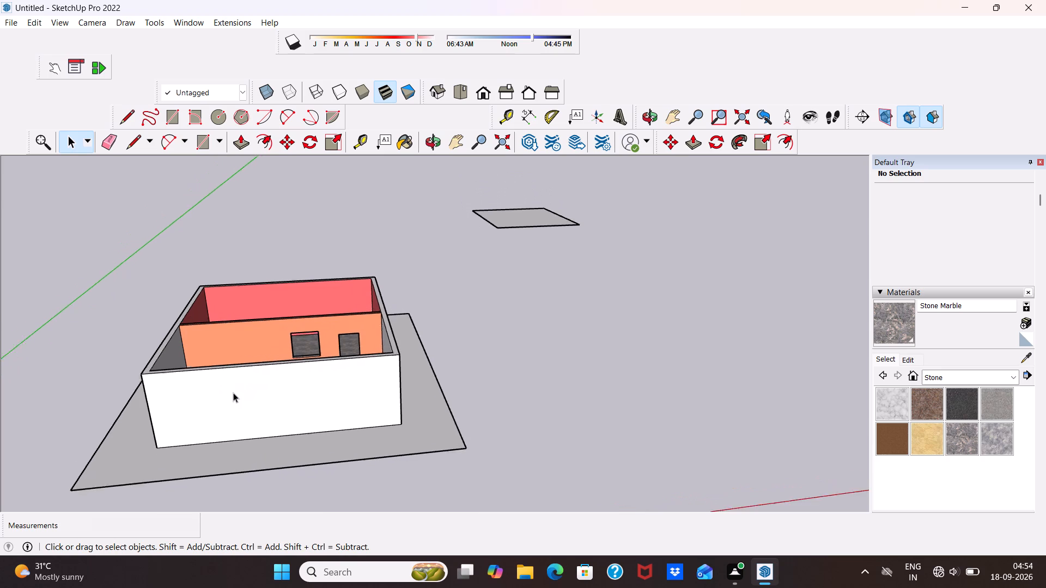
scroll(233, 393, "up", 4)
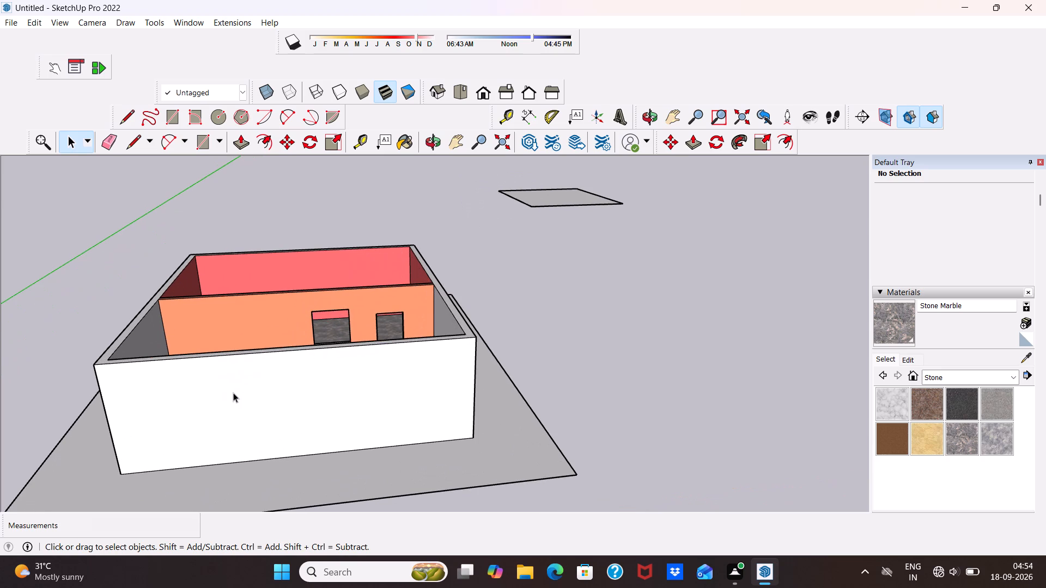
Draw two 9" lines across the unpainted room's door-side wall top, at the partition's end and at the outer inside corner.
middle_click_drag(367, 360, 192, 479)
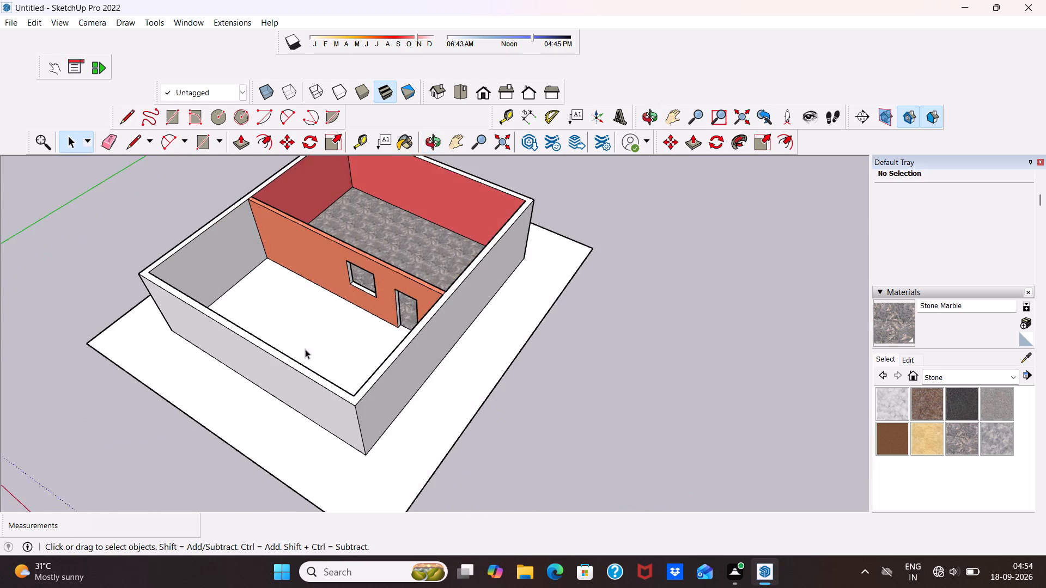
scroll(311, 345, "up", 2)
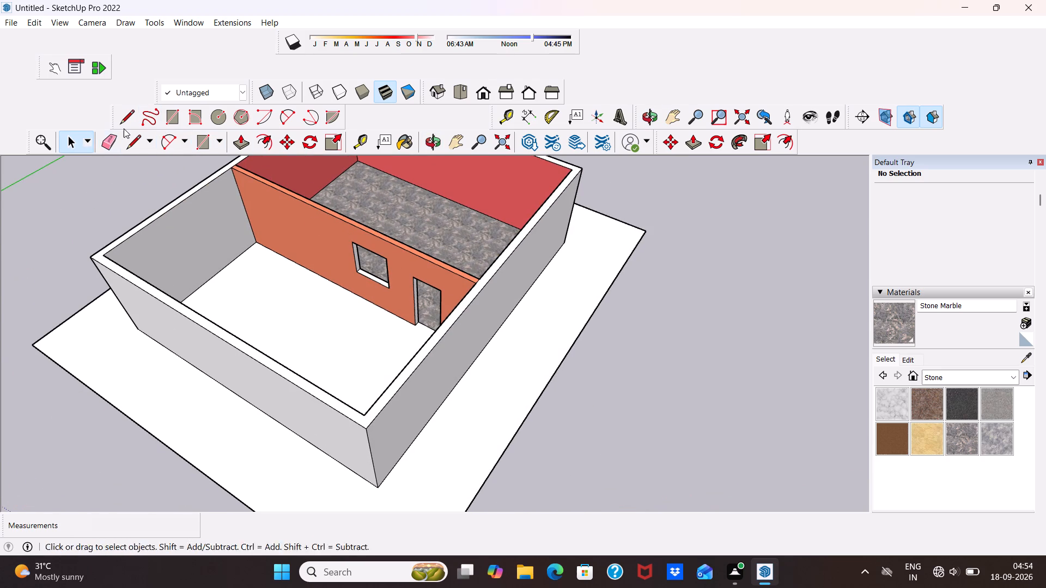
left_click(126, 117)
scroll(497, 295, "up", 6)
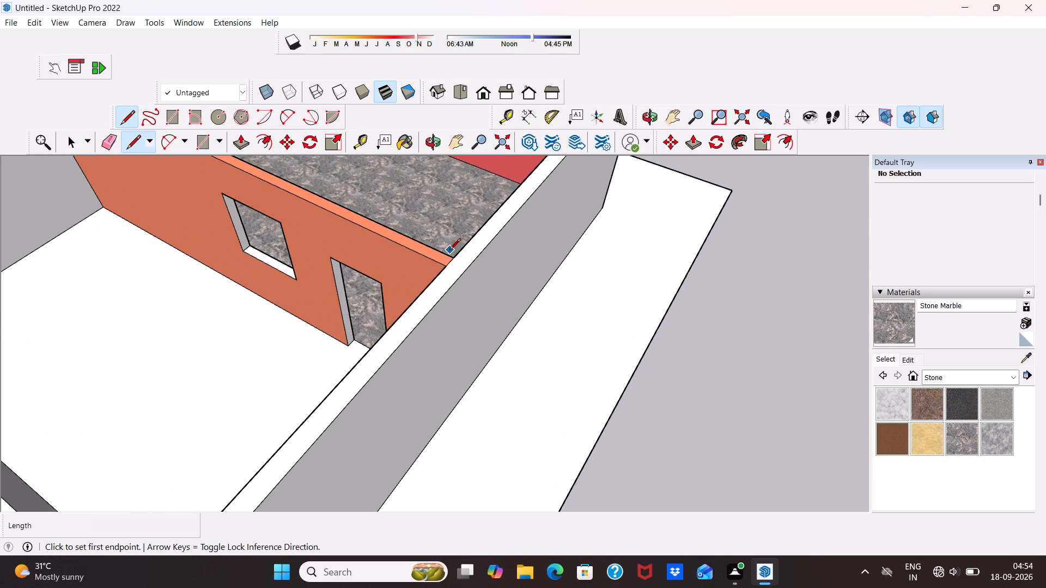
left_click(443, 265)
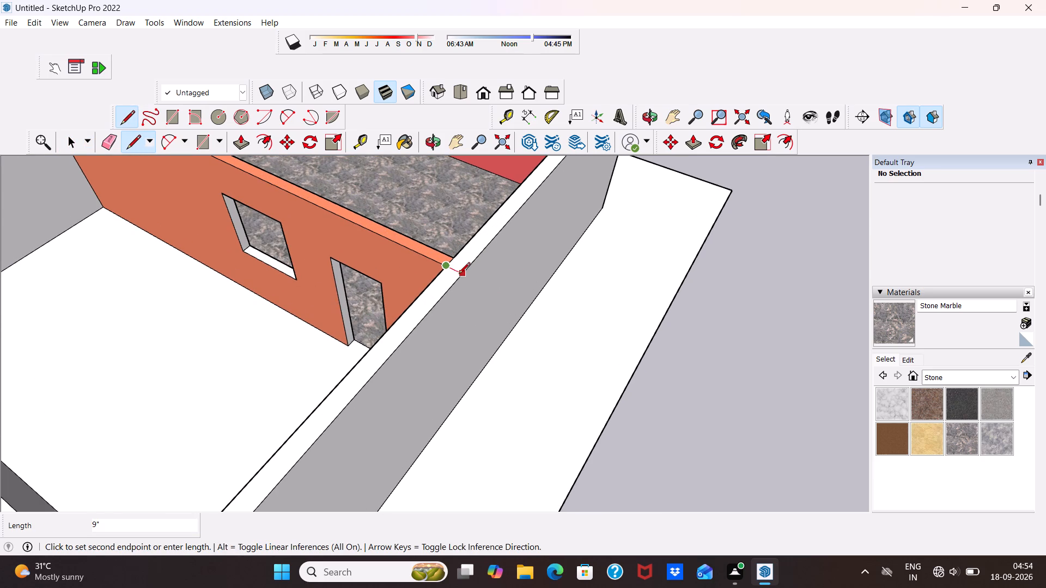
left_click(459, 274)
scroll(452, 257, "down", 6)
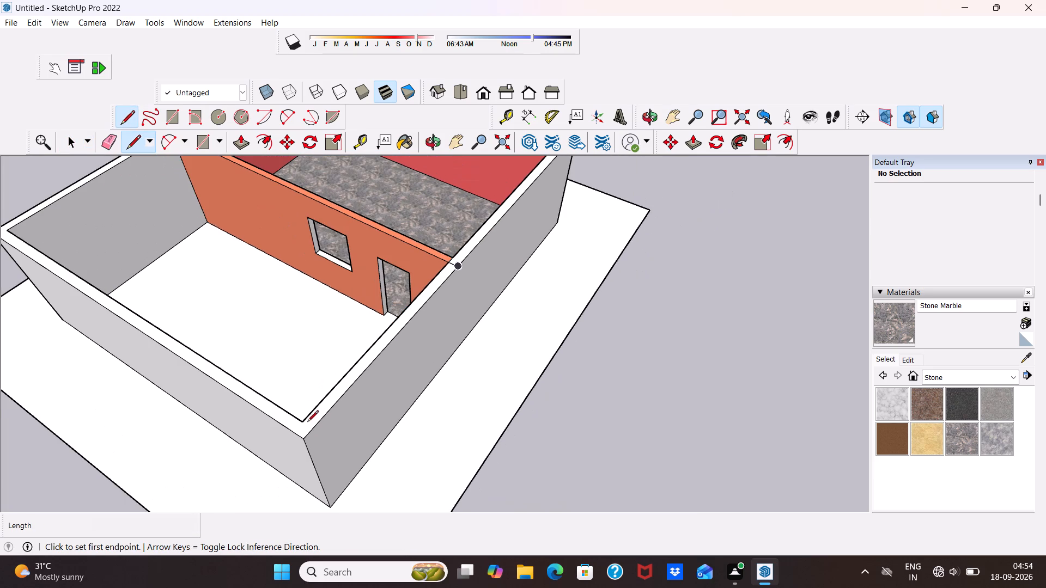
left_click(302, 421)
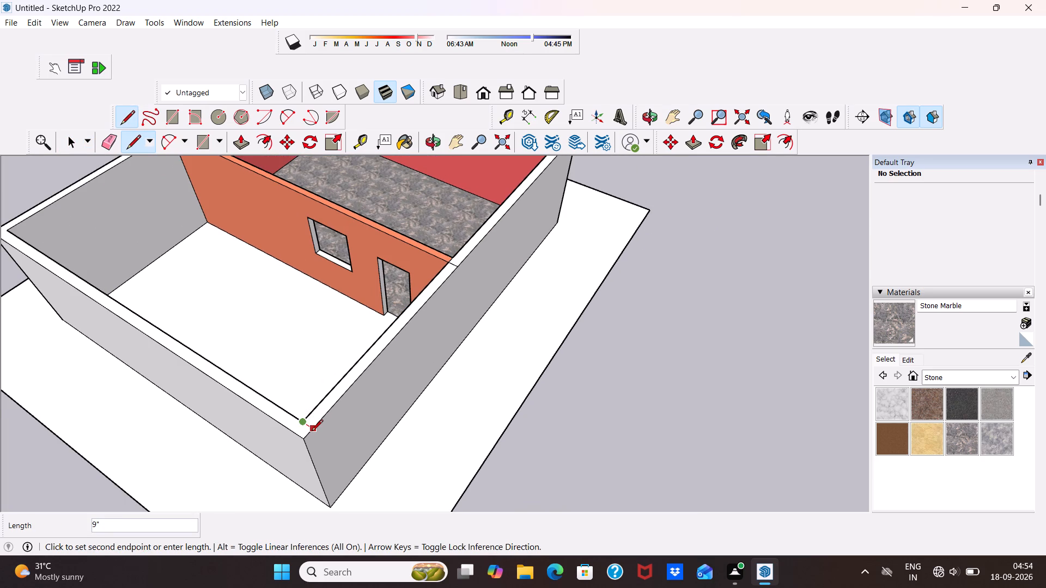
left_click(312, 431)
key("space")
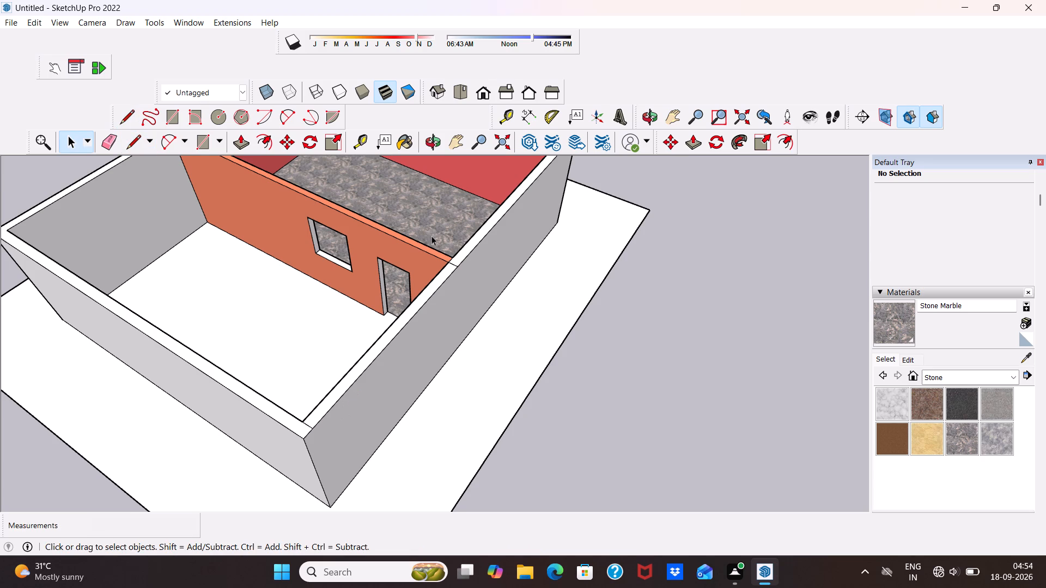
Push the side wall's top strip between the partition and the outer corner down about 3'.
left_click(241, 138)
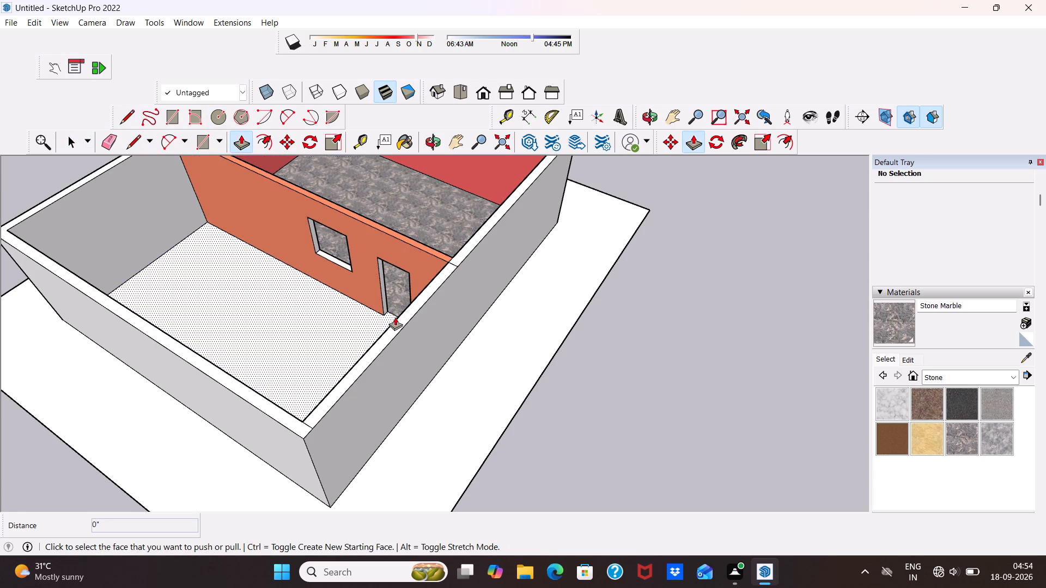
left_click_drag(388, 329, 393, 334)
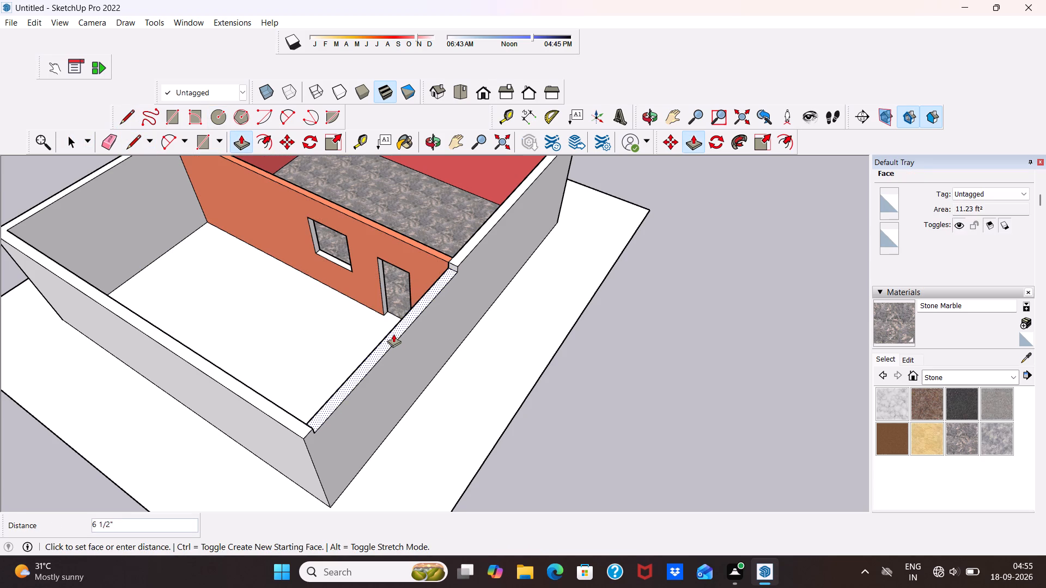
left_click_drag(393, 334, 411, 347)
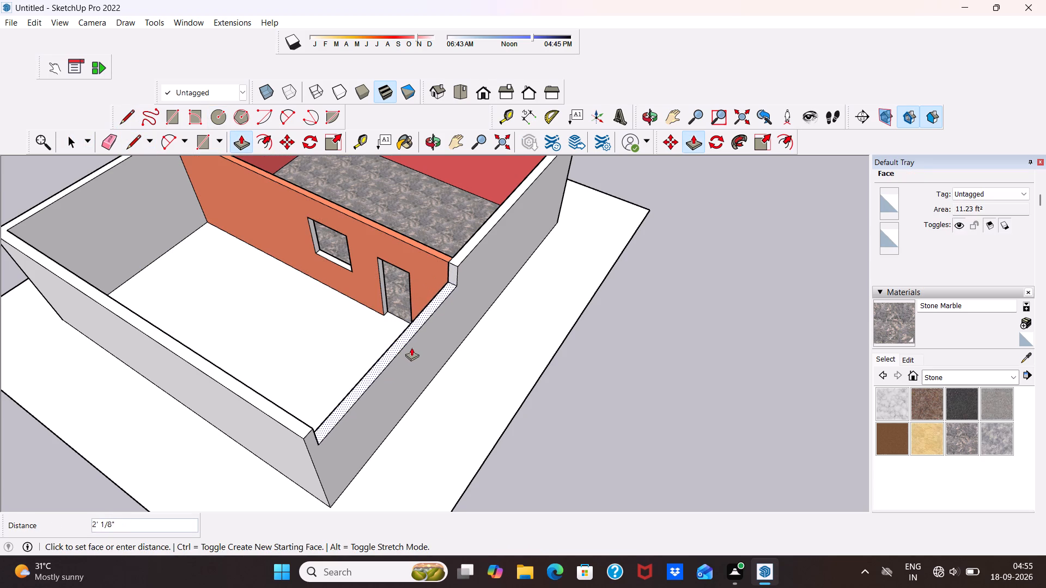
left_click_drag(411, 347, 425, 356)
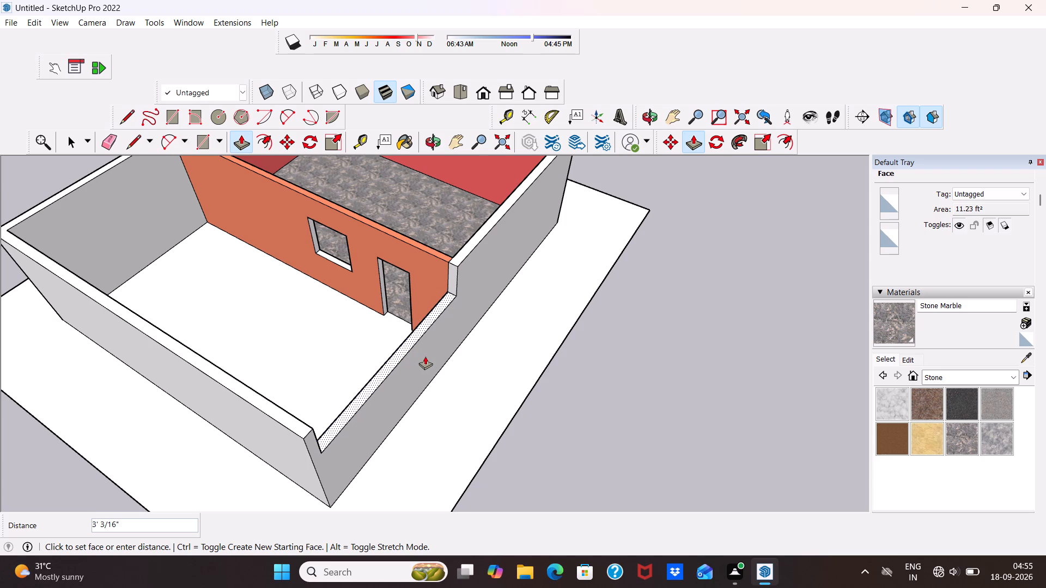
scroll(332, 321, "down", 1)
middle_click_drag(332, 321, 507, 283)
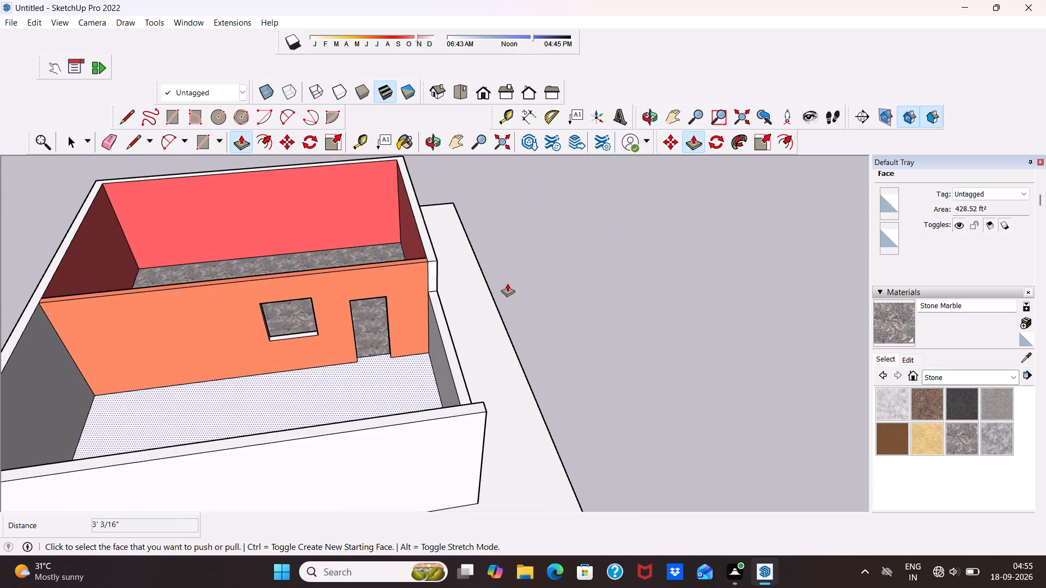
Push the lowered side wall section between the partition and the outer corner down about another 1' 4".
scroll(484, 305, "up", 5)
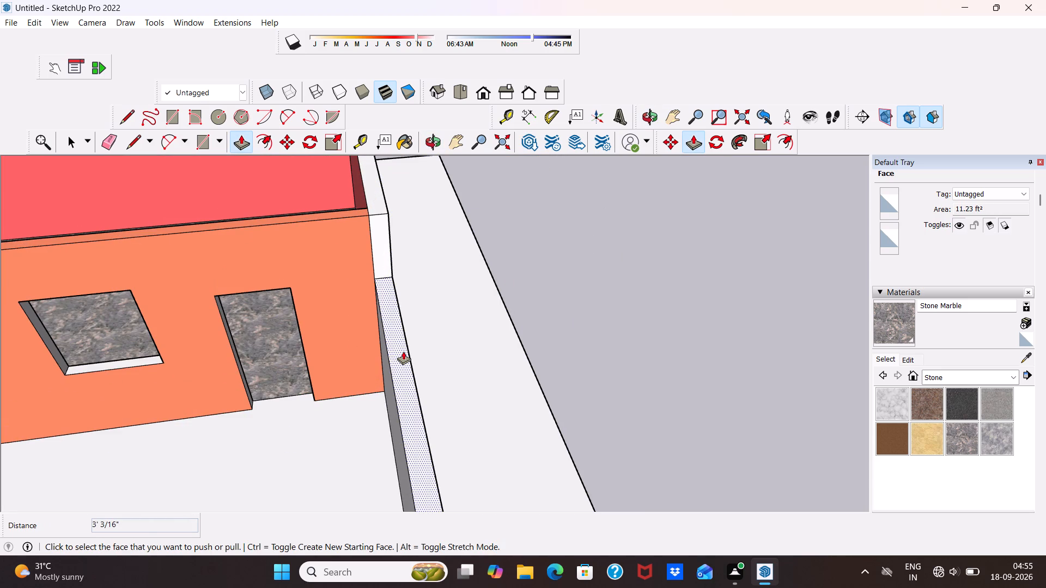
left_click_drag(403, 351, 408, 376)
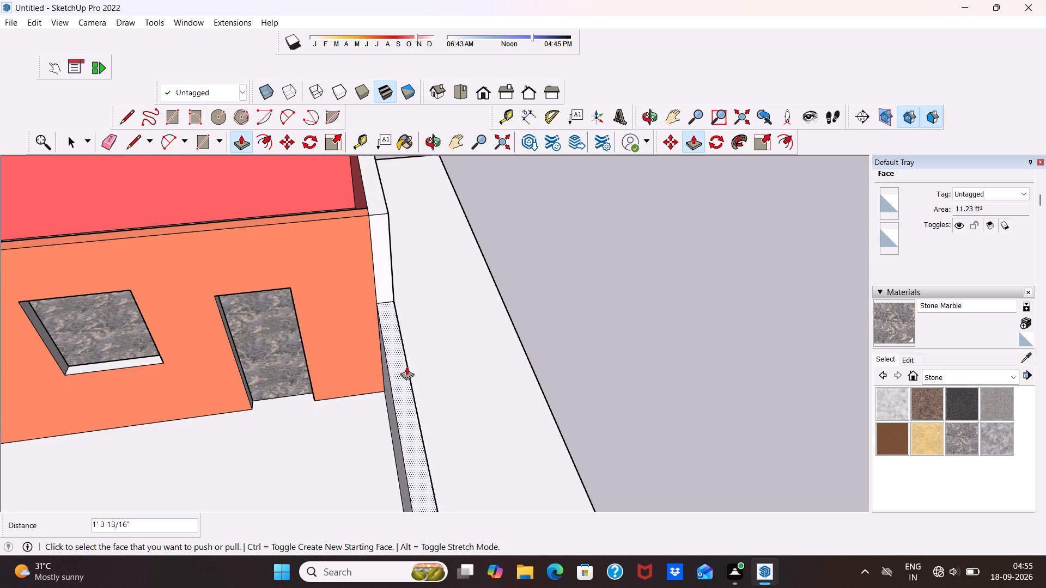
scroll(404, 354, "down", 4)
middle_click_drag(406, 346, 226, 300)
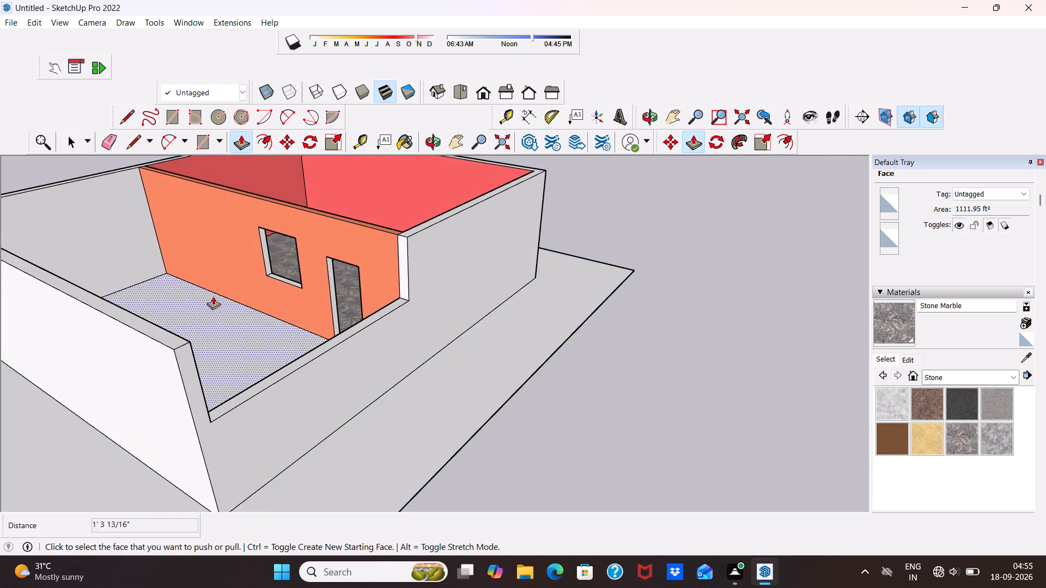
scroll(216, 295, "down", 5)
middle_click_drag(273, 302, 421, 310)
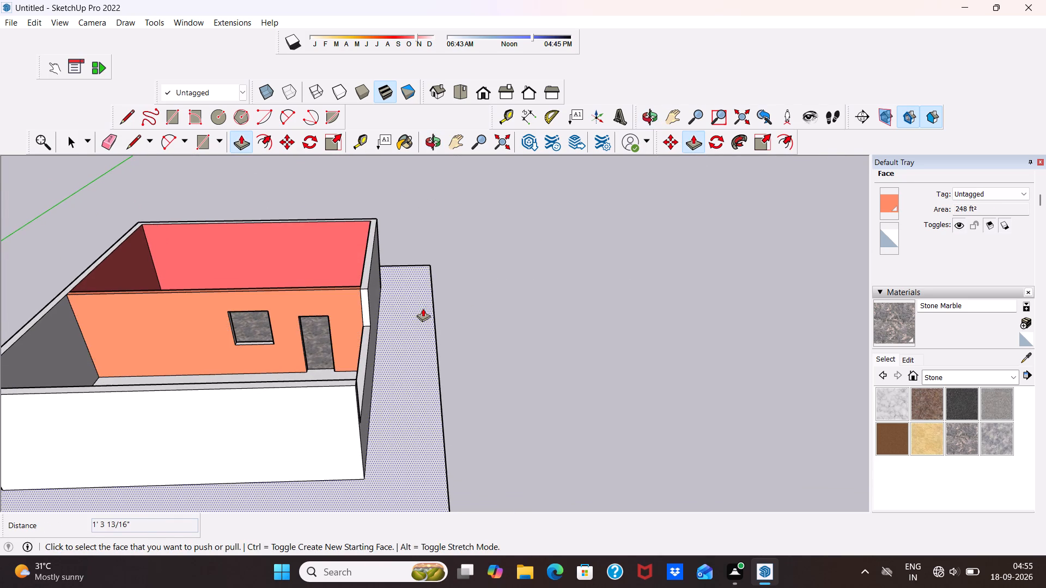
key("space")
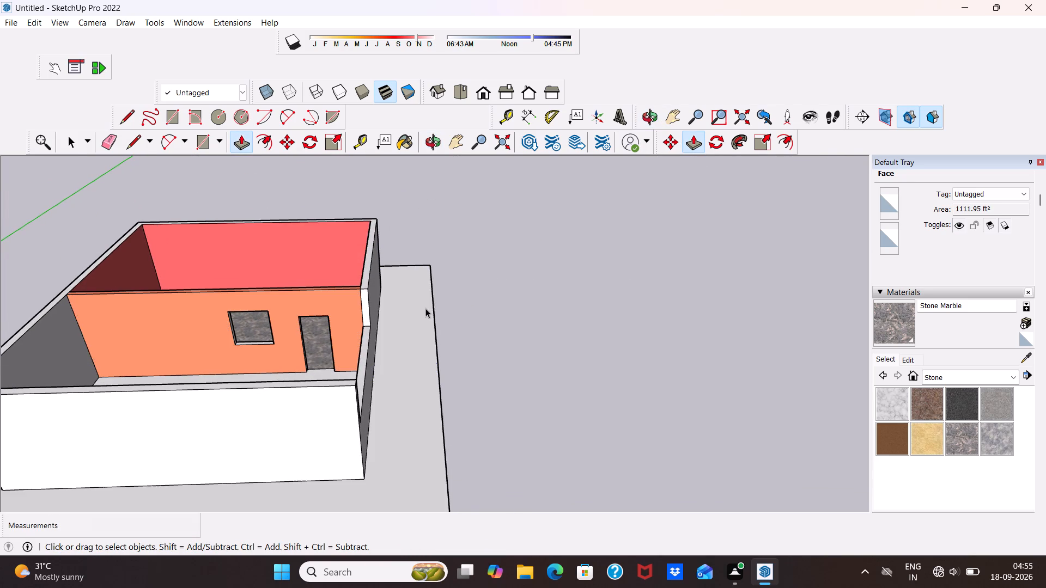
scroll(273, 322, "down", 5)
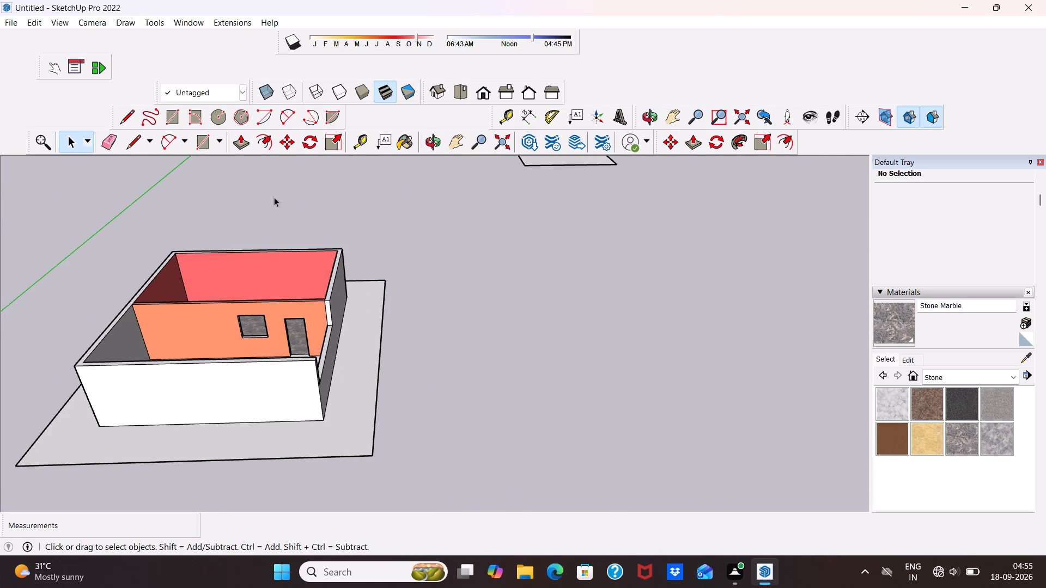
Draw a 9" line across the top of the unpainted room's front wall at its midpoint.
left_click(123, 115)
scroll(144, 244, "up", 5)
scroll(172, 278, "down", 1)
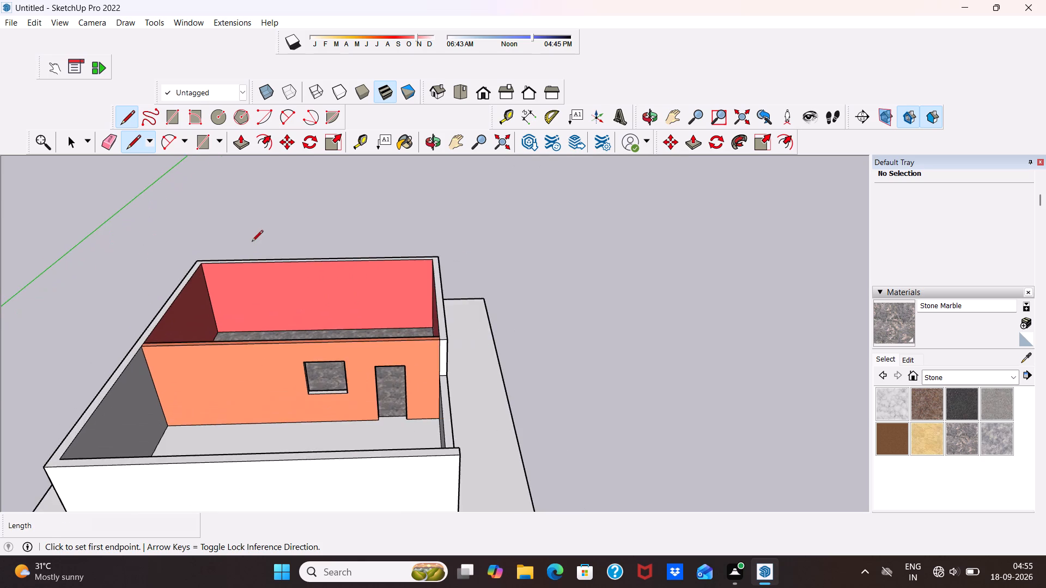
scroll(252, 243, "down", 6)
scroll(224, 351, "up", 6)
middle_click_drag(250, 328, 230, 395)
scroll(269, 373, "up", 5)
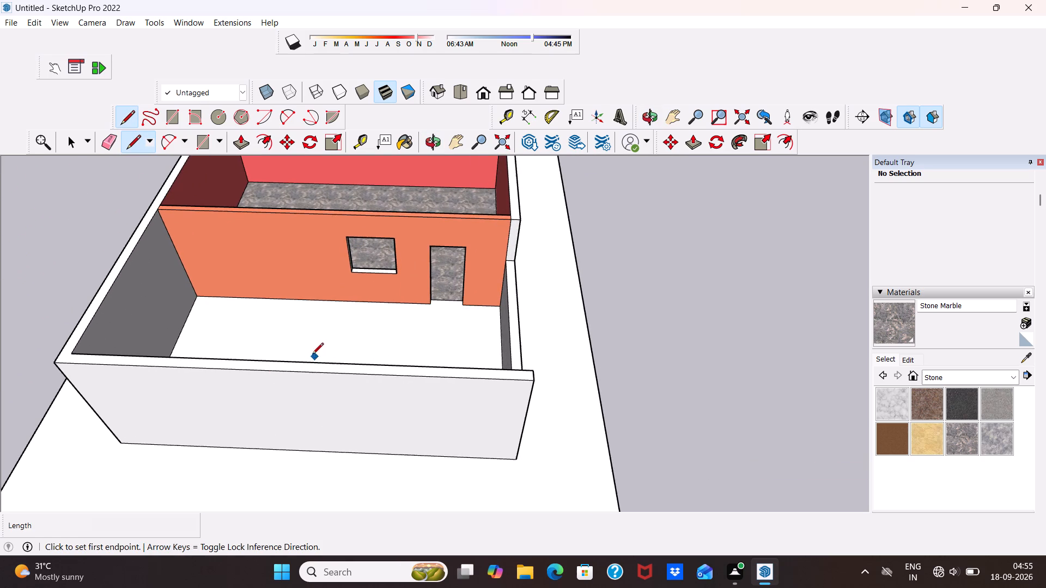
left_click(291, 364)
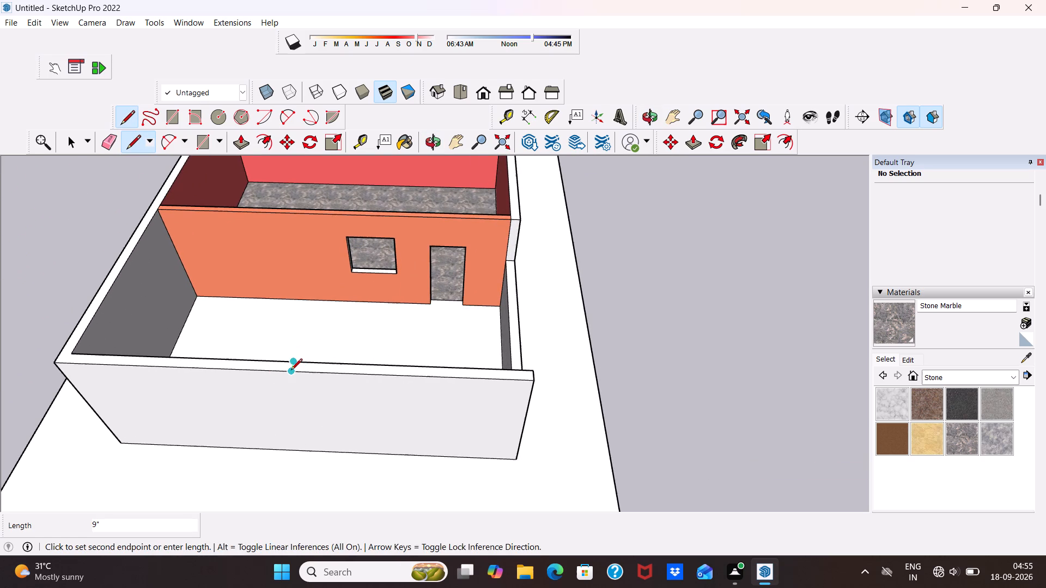
left_click(291, 371)
scroll(310, 352, "down", 3)
key("space")
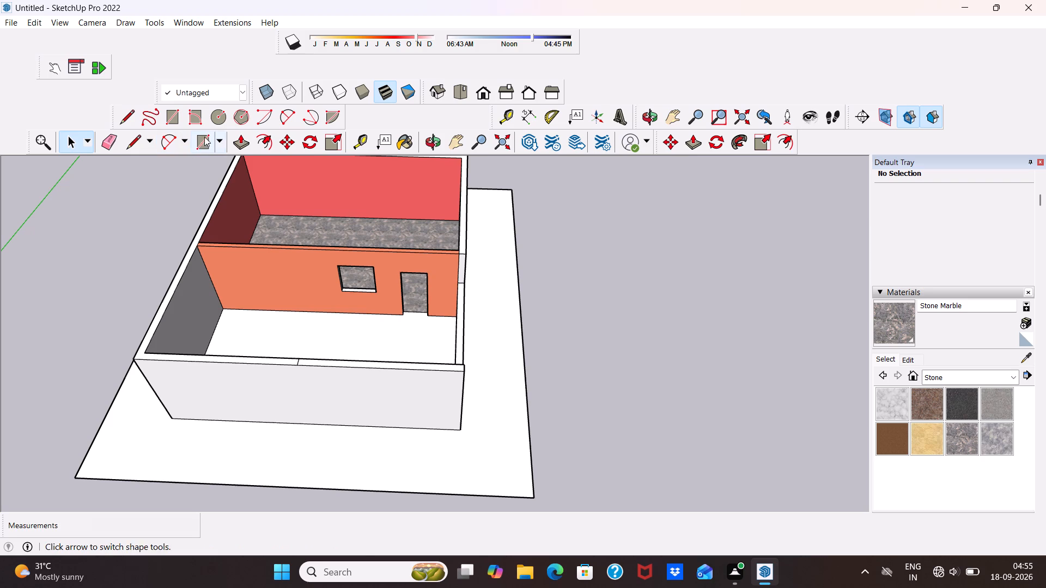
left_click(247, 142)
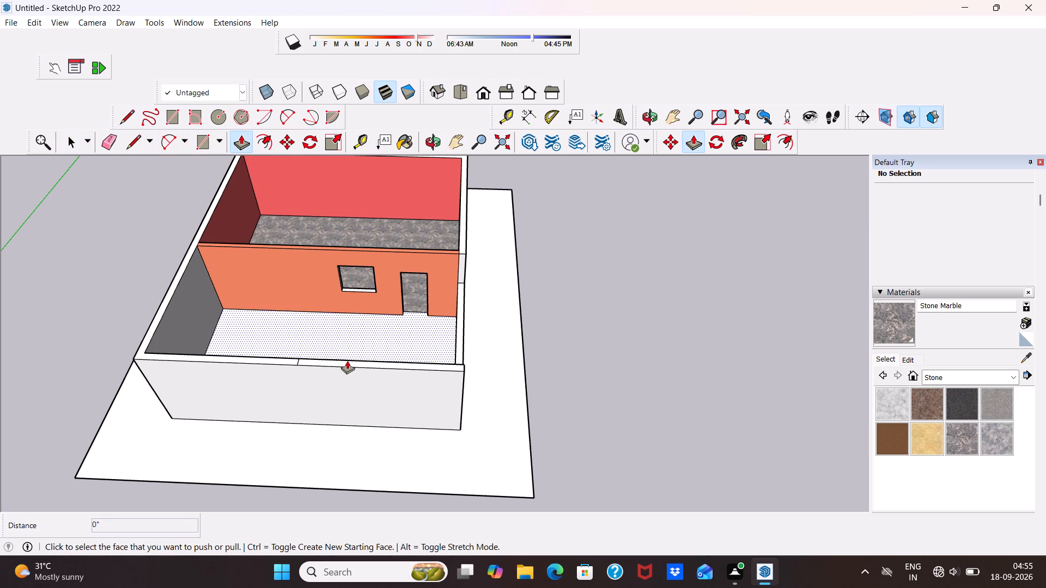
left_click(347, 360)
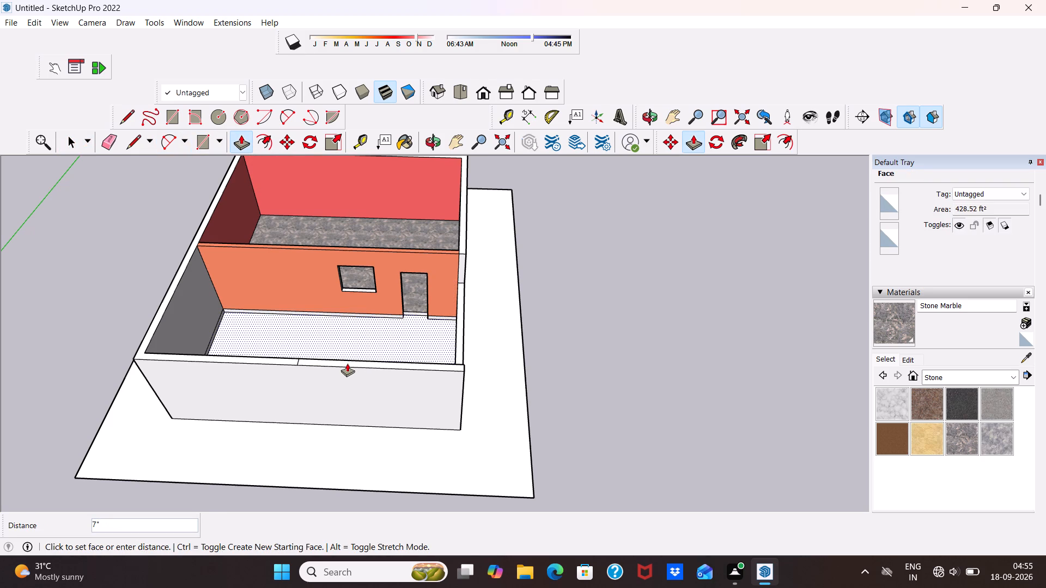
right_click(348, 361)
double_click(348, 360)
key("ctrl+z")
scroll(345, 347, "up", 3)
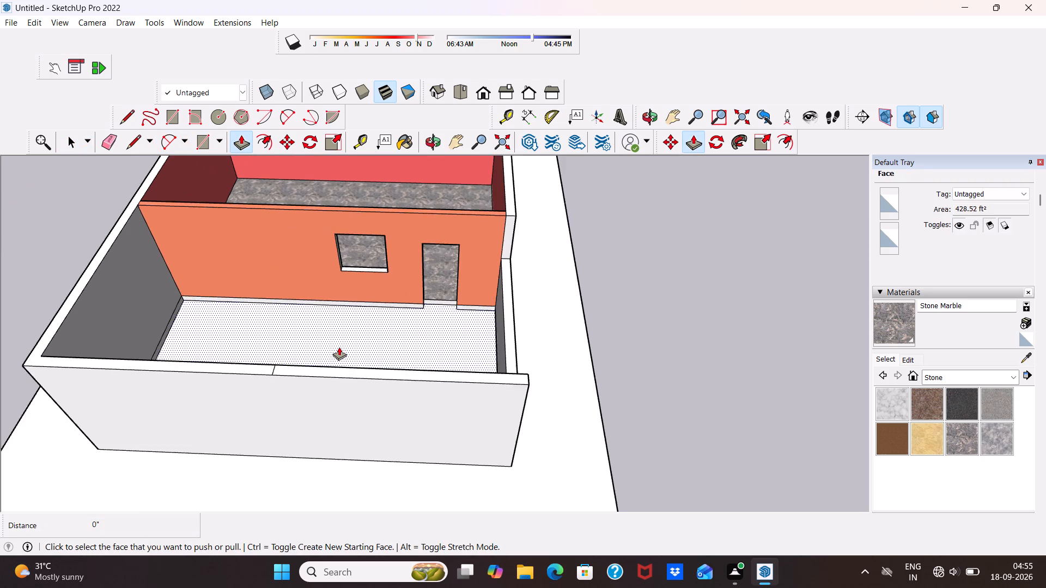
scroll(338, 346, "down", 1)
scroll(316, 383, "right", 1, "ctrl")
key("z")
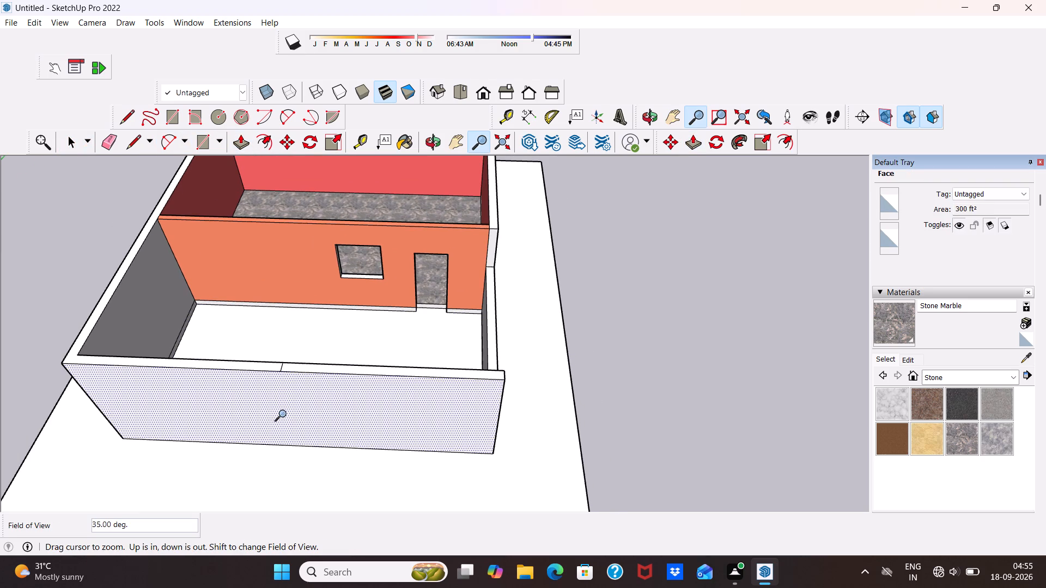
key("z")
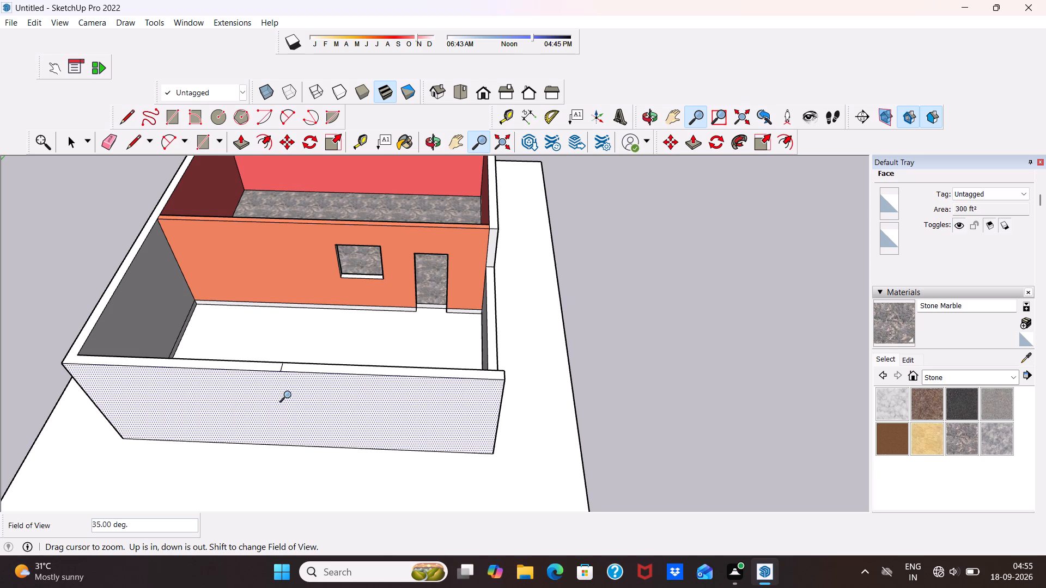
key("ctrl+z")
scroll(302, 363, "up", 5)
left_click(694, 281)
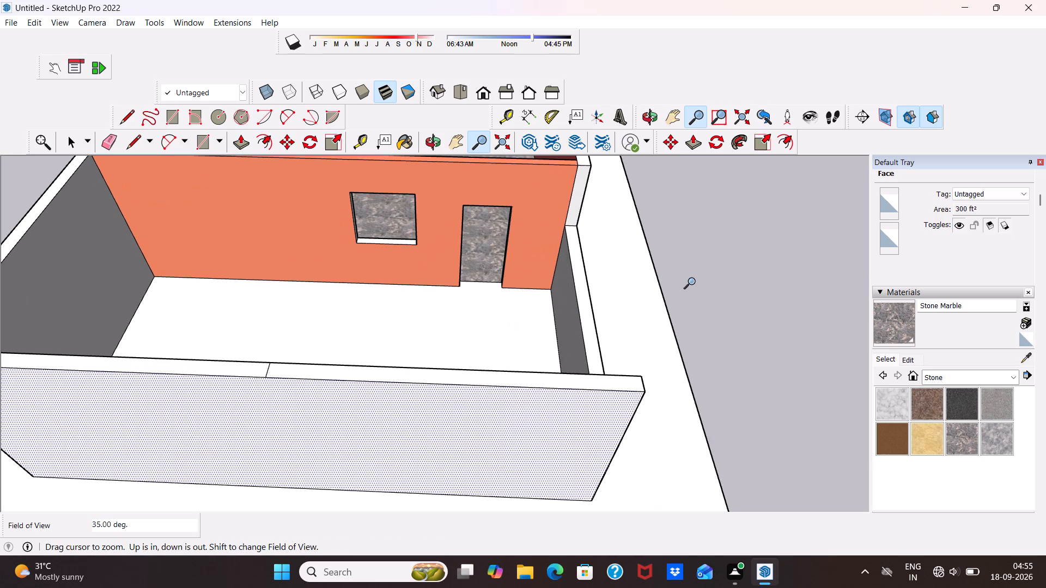
Push the front wall's top strip between the midpoint line and the lowered side wall down about 3' 3".
left_click(240, 138)
scroll(308, 371, "up", 4)
key("space")
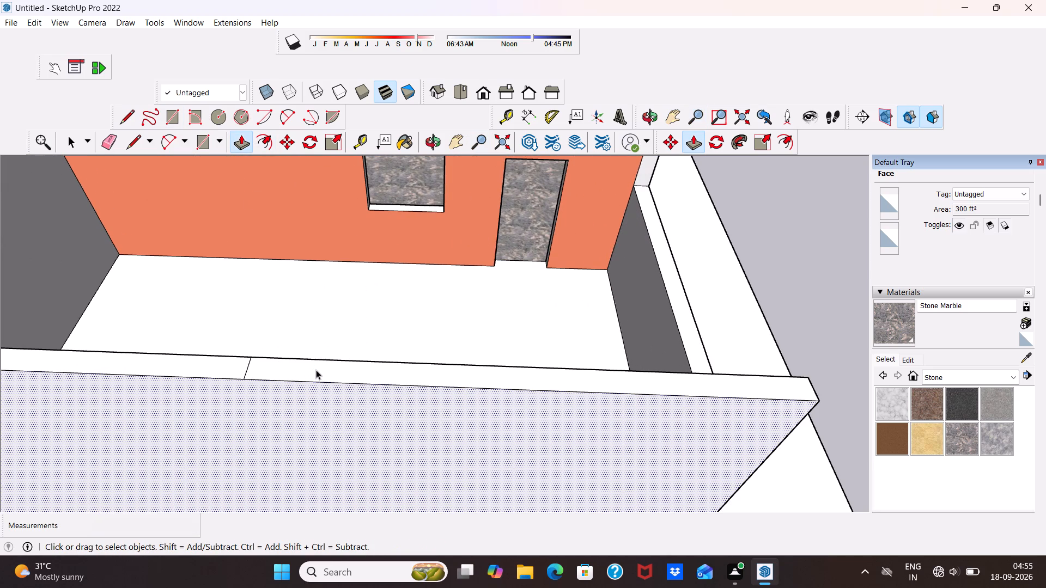
left_click(288, 364)
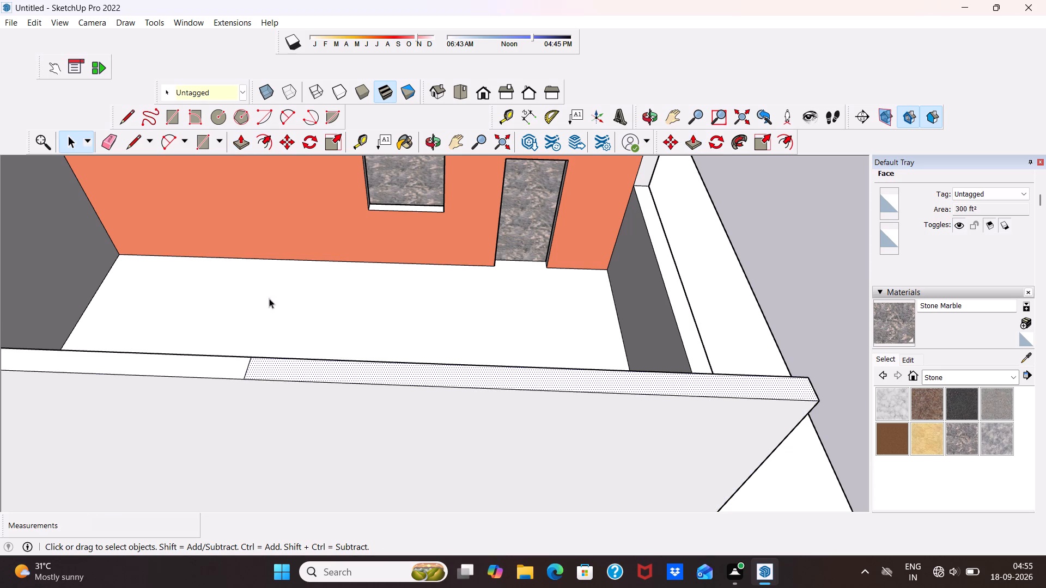
left_click(242, 138)
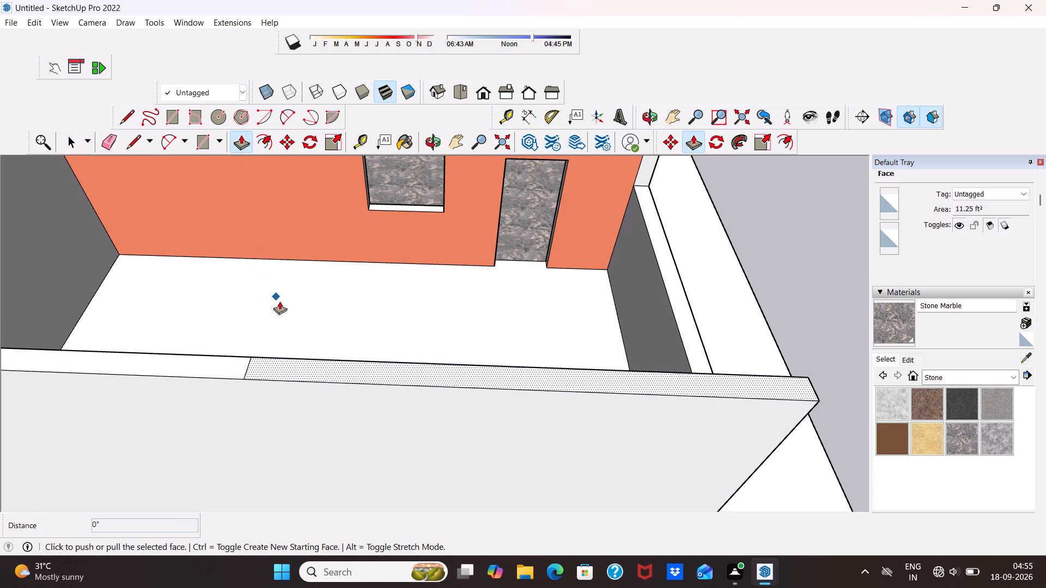
left_click_drag(325, 369, 330, 409)
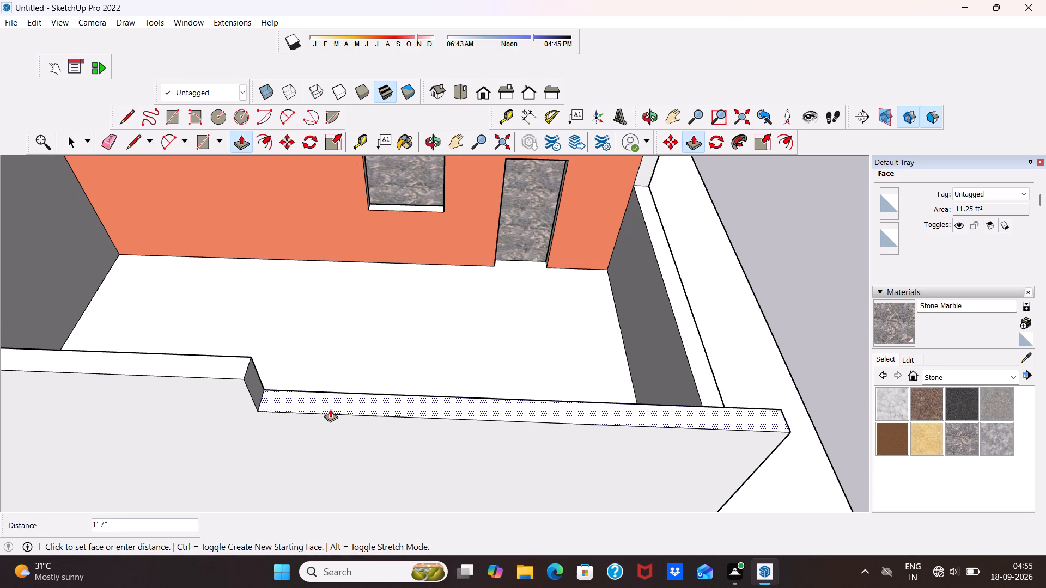
left_click_drag(330, 409, 330, 434)
scroll(325, 398, "down", 11)
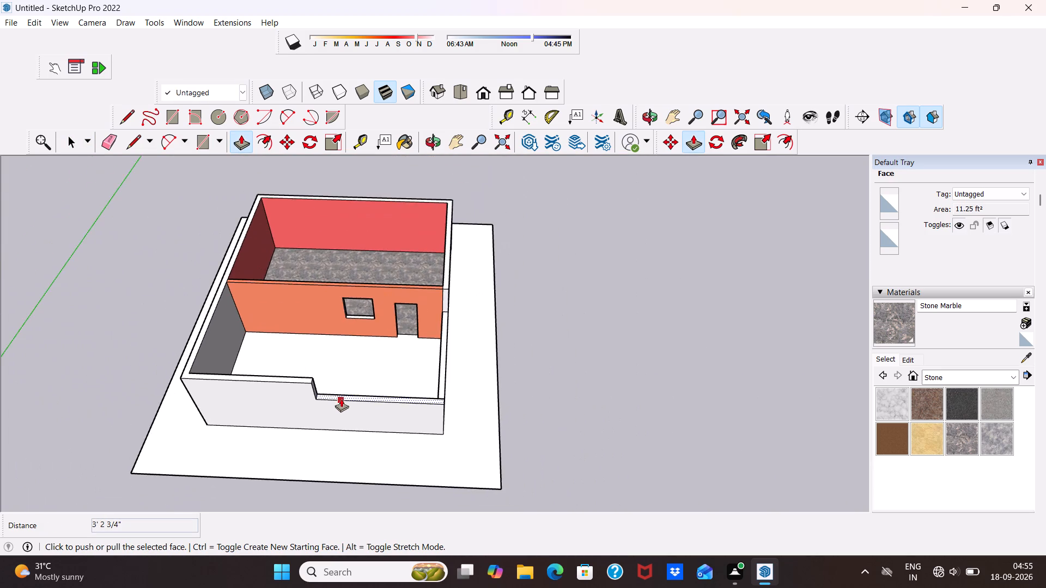
Lower the front wall's cut-down half further in two pushes of about 7" each.
scroll(341, 399, "up", 4)
left_click_drag(338, 391, 339, 396)
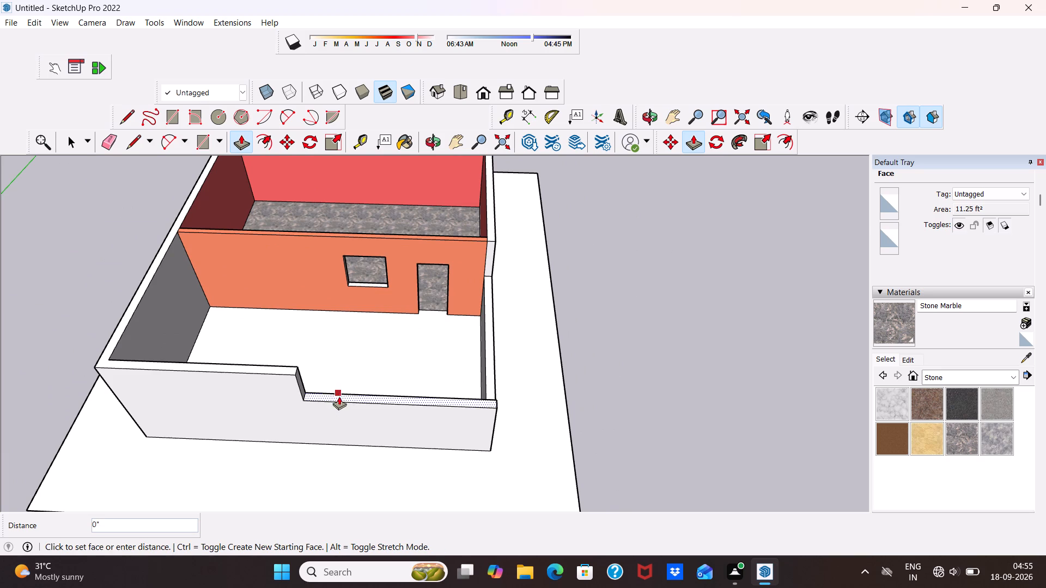
left_click_drag(339, 396, 339, 397)
scroll(335, 393, "down", 3)
scroll(335, 393, "up", 1)
scroll(335, 393, "down", 2)
middle_click_drag(335, 393, 342, 326)
scroll(326, 320, "up", 1)
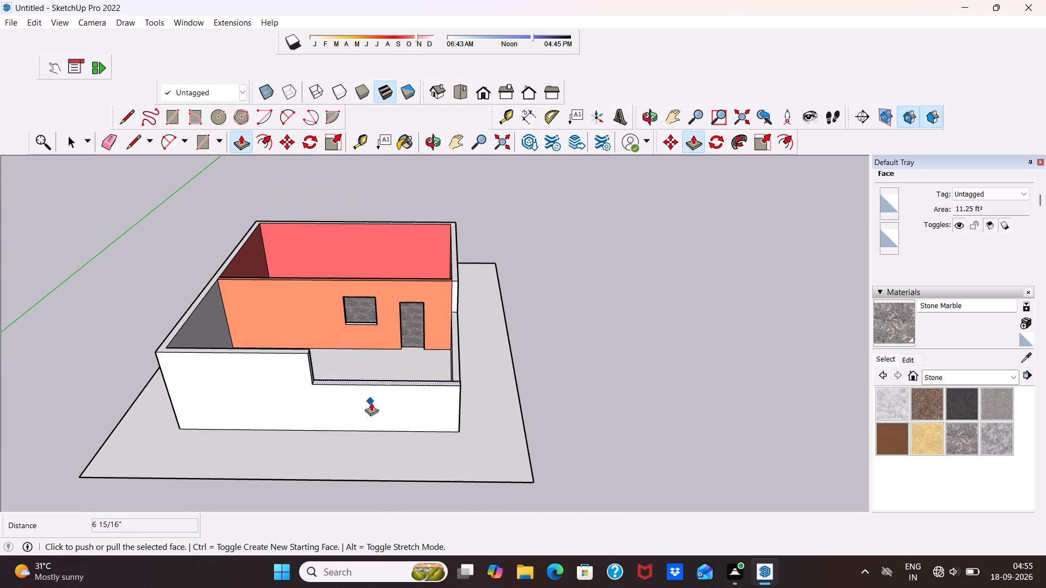
scroll(371, 405, "down", 2)
middle_click_drag(371, 405, 356, 354)
scroll(356, 354, "up", 5)
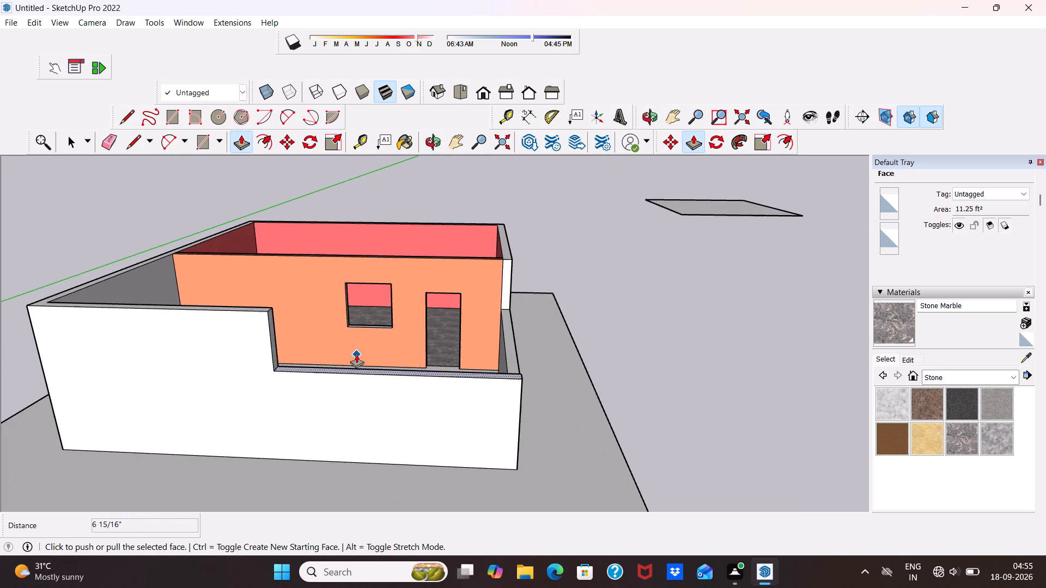
middle_click_drag(360, 358, 371, 414)
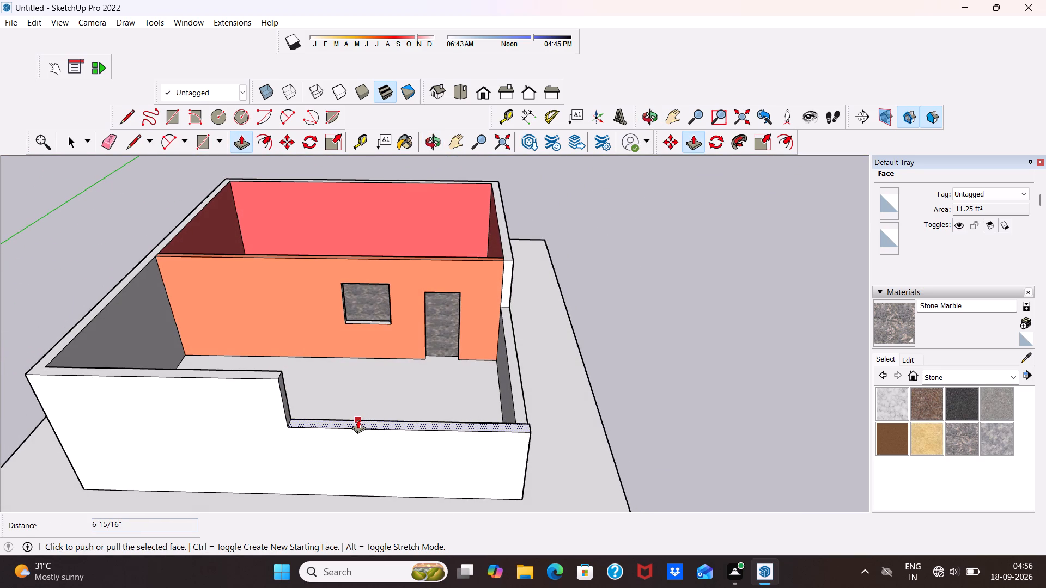
left_click_drag(354, 417, 355, 427)
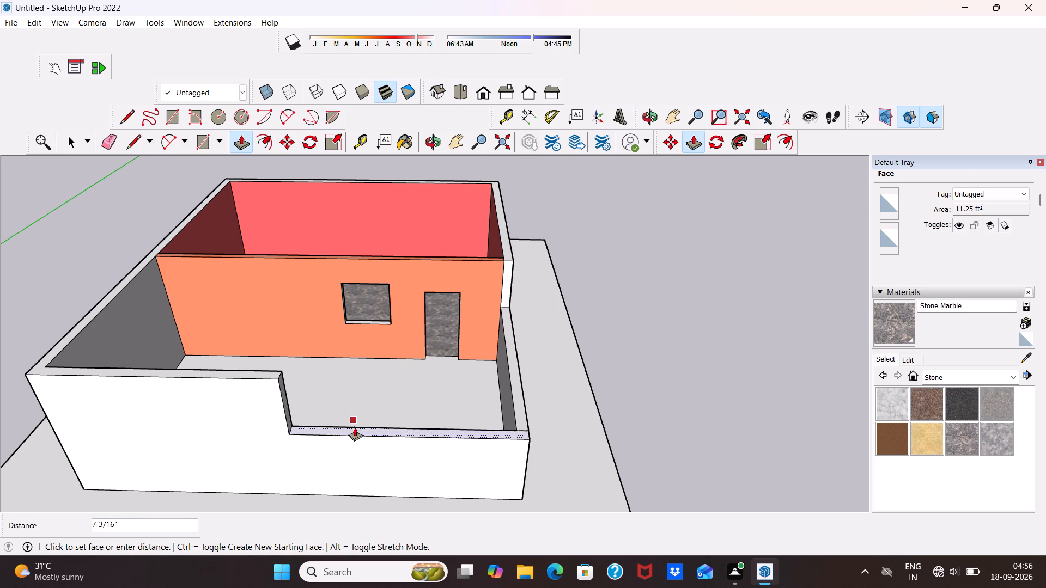
left_click_drag(355, 427, 355, 427)
key("space")
Copy the entire building with its ground border 10' straight up from its front bottom corner to form a second storey.
middle_click_drag(297, 439, 313, 385)
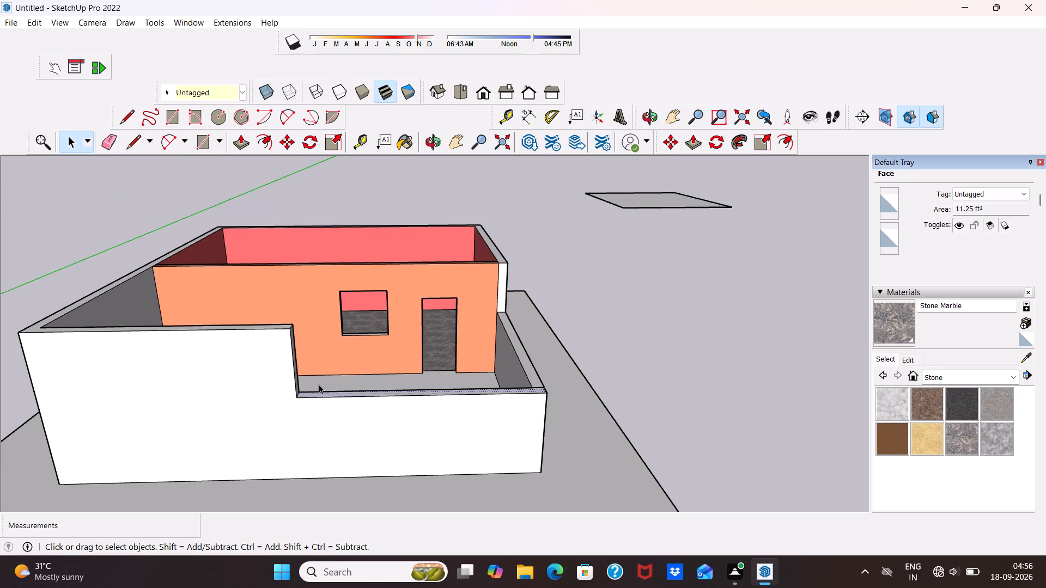
scroll(292, 373, "down", 5)
double_click(344, 315)
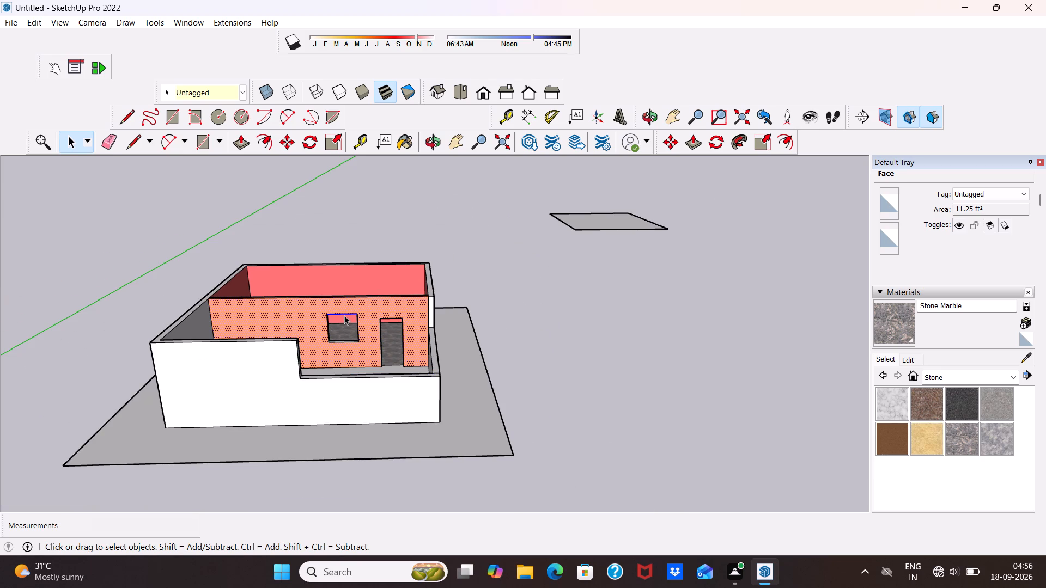
double_click(482, 297)
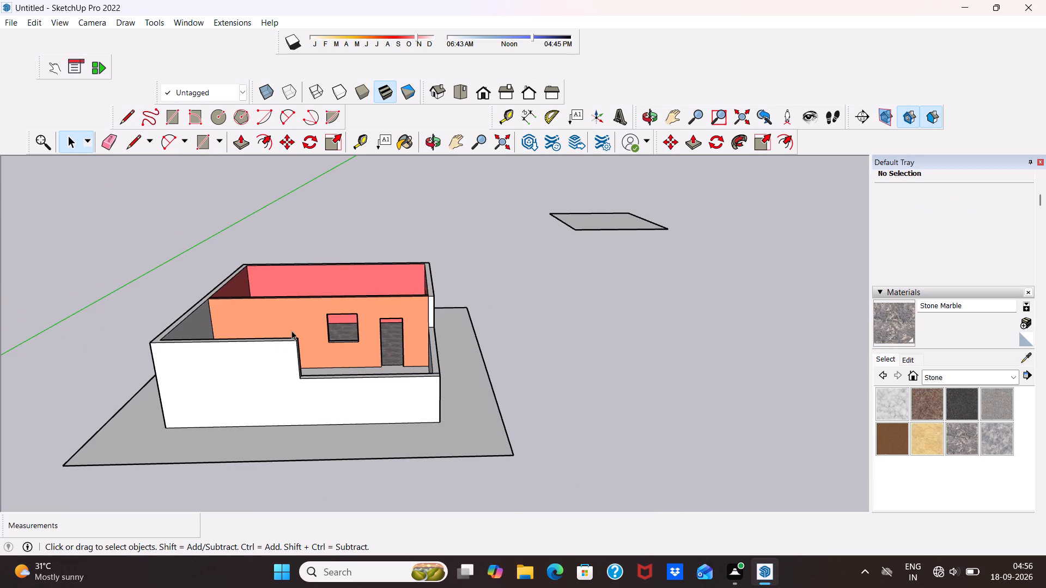
triple_click(293, 329)
left_click(133, 306)
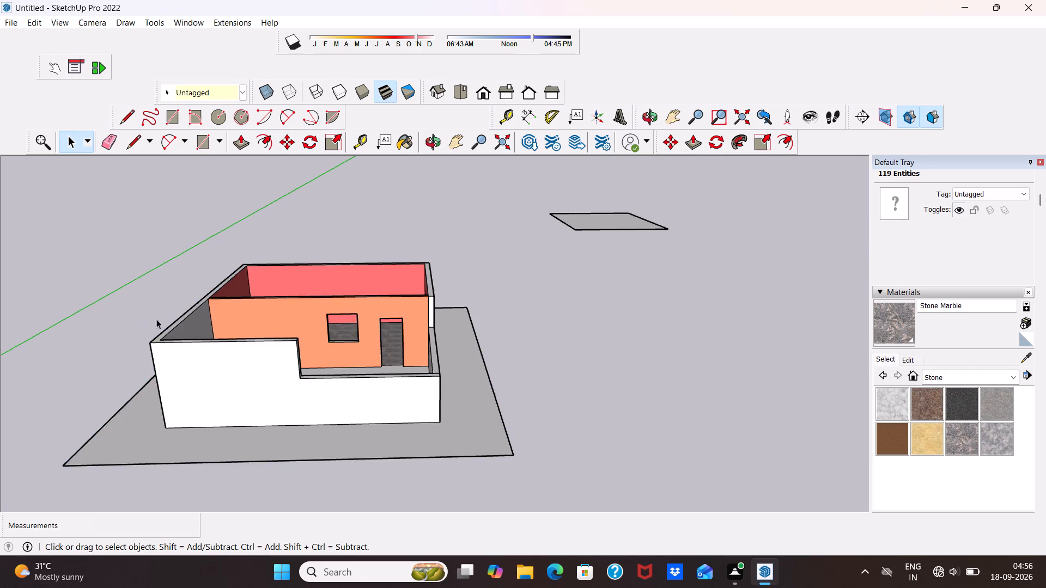
scroll(235, 321, "up", 2)
double_click(275, 378)
left_click(275, 378)
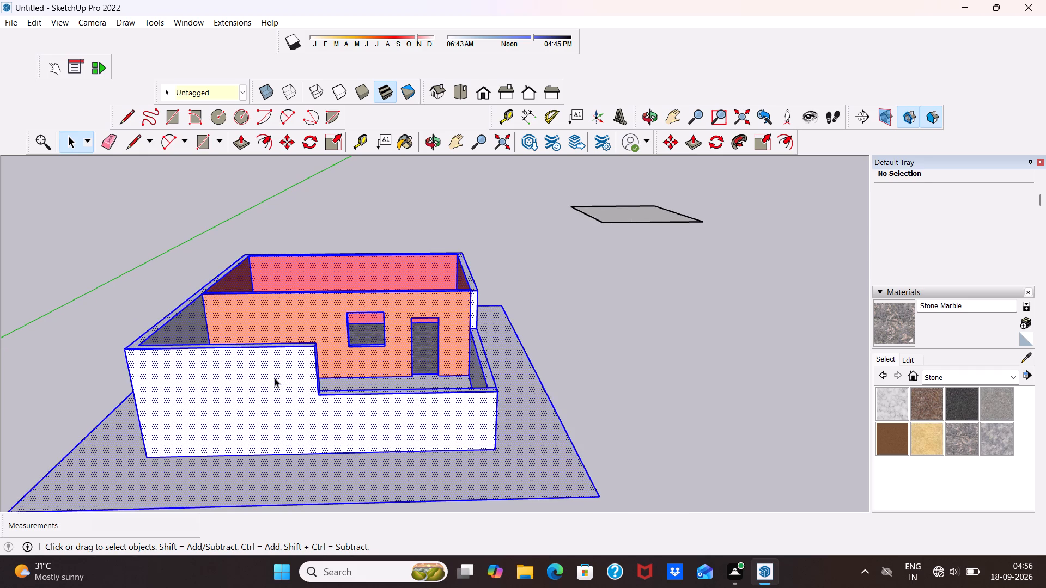
left_click(273, 377)
triple_click(273, 377)
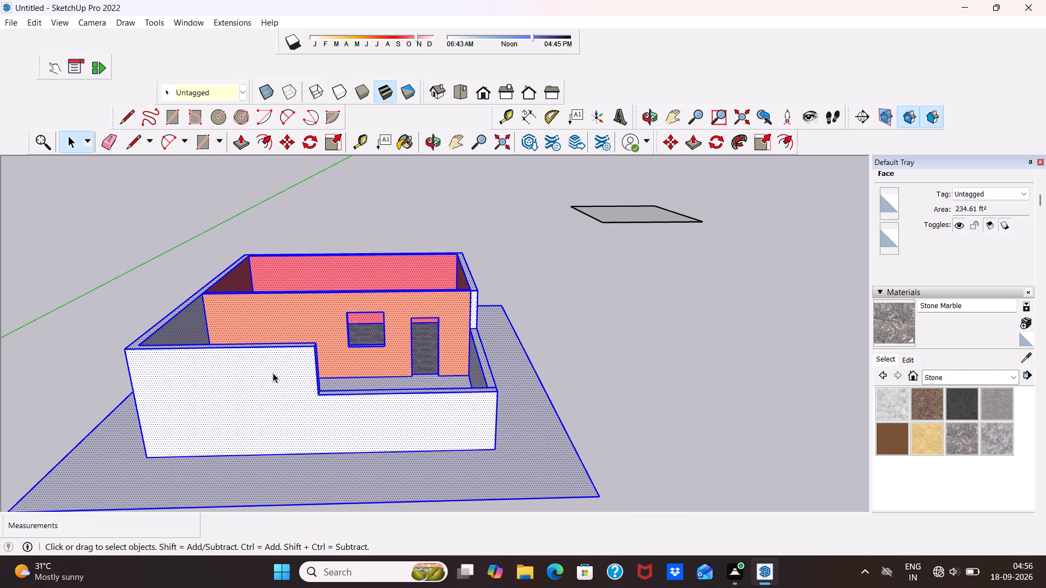
scroll(267, 345, "up", 7)
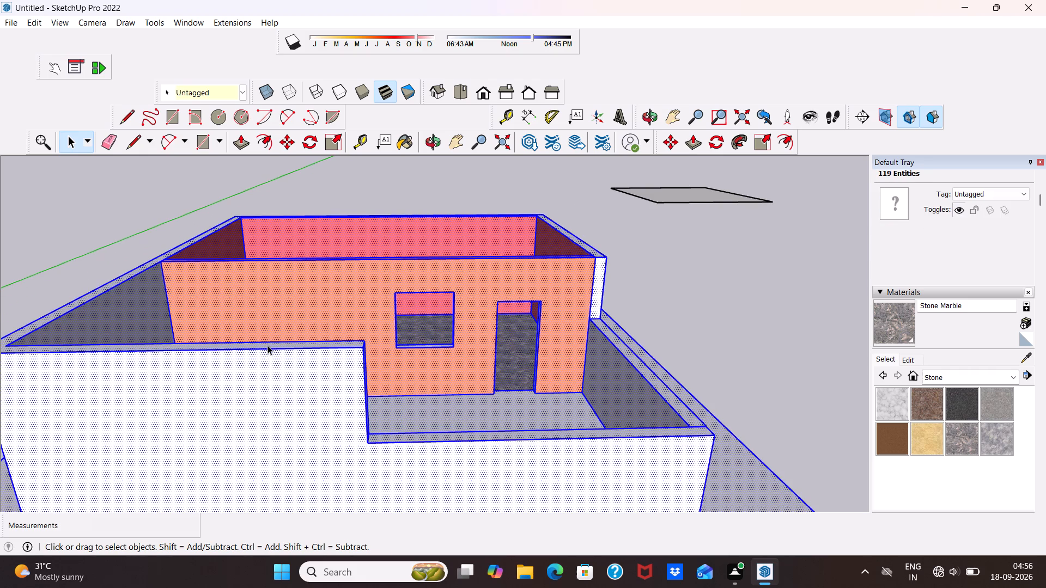
left_click(281, 322)
double_click(281, 322)
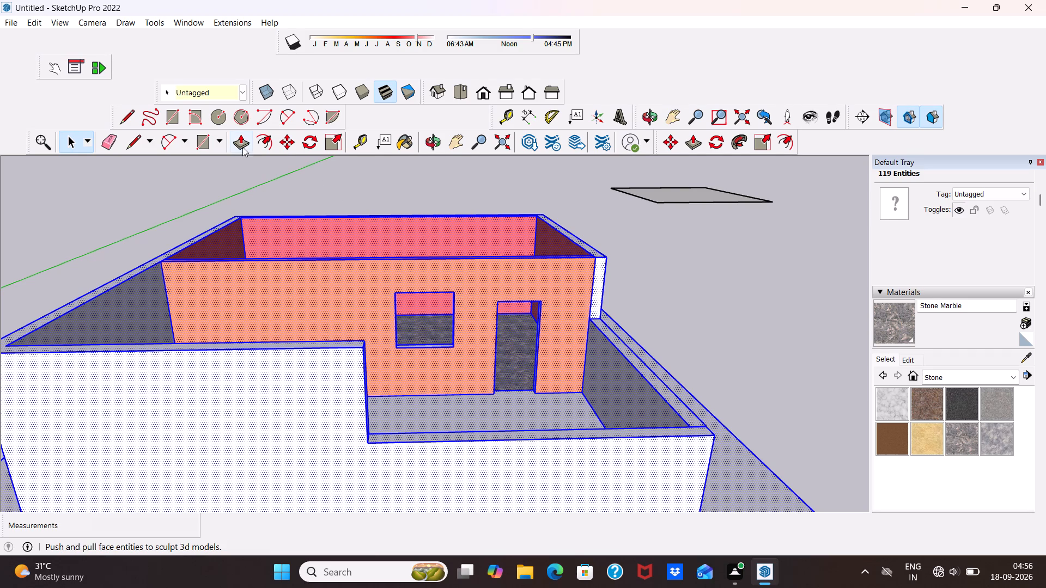
left_click(283, 139)
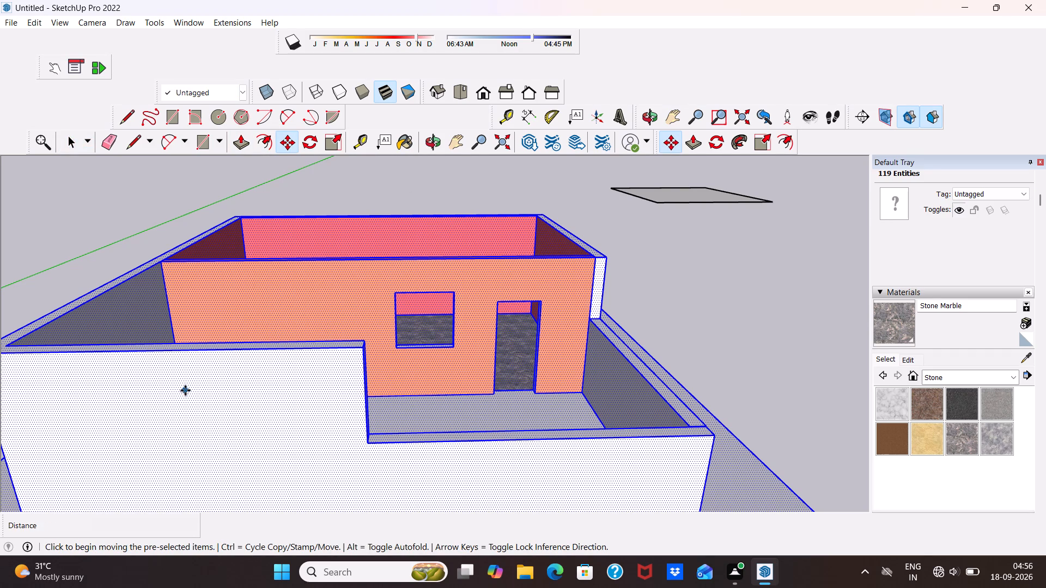
scroll(197, 309, "down", 7)
scroll(138, 427, "up", 1)
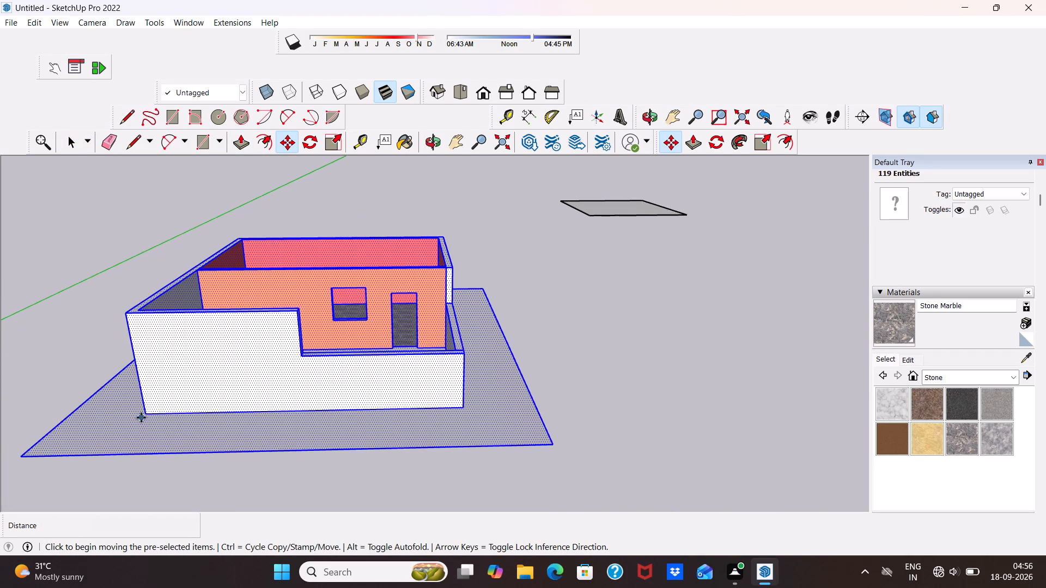
left_click(145, 413)
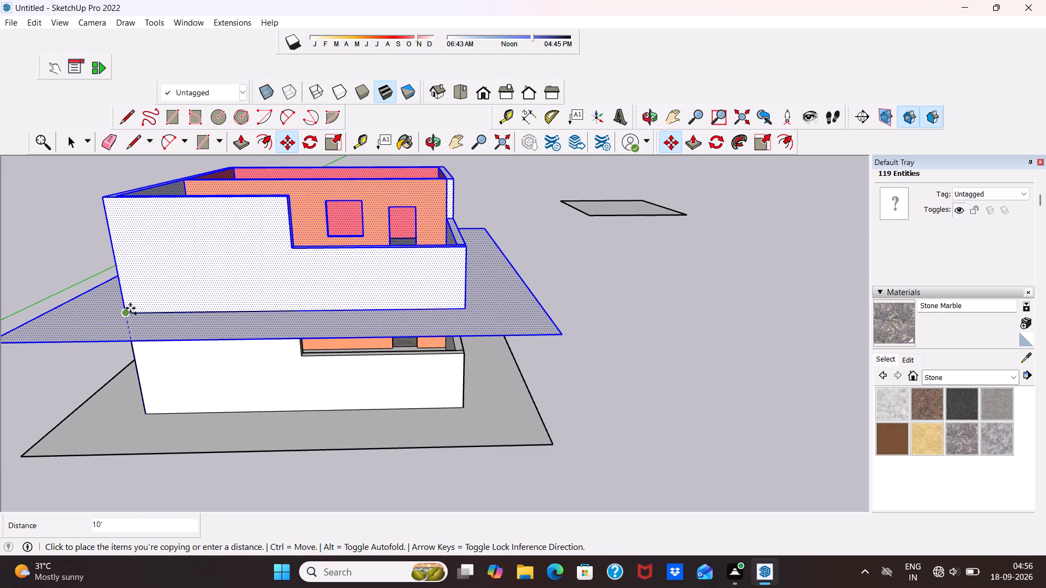
left_click(130, 308)
Erase the four outer edges of the upper copy's ground border, leaving only the walls and floors of the second storey.
middle_click_drag(172, 350, 235, 242)
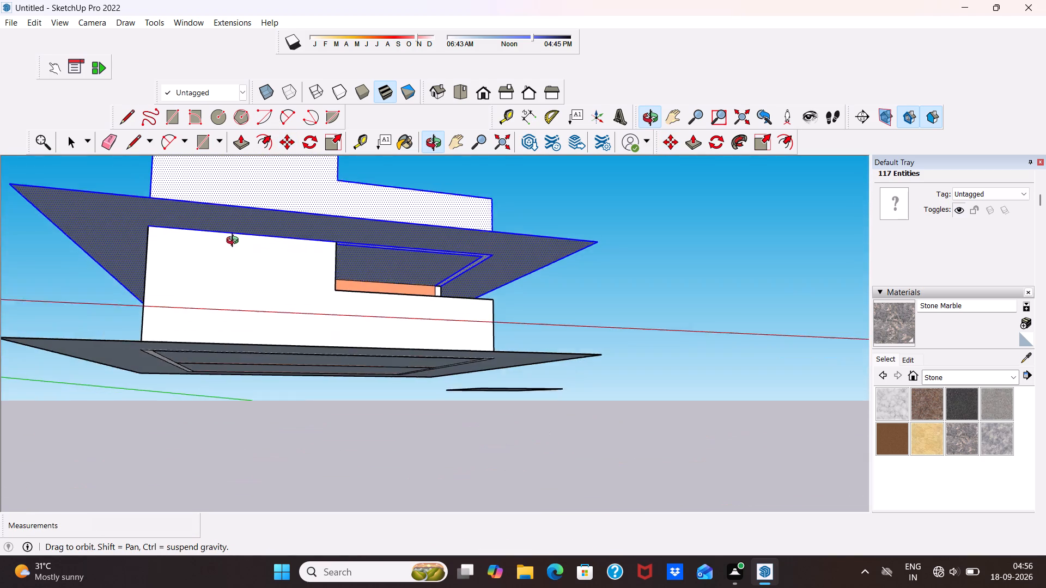
middle_click_drag(235, 242, 242, 268)
key("space")
middle_click_drag(75, 247, 64, 304)
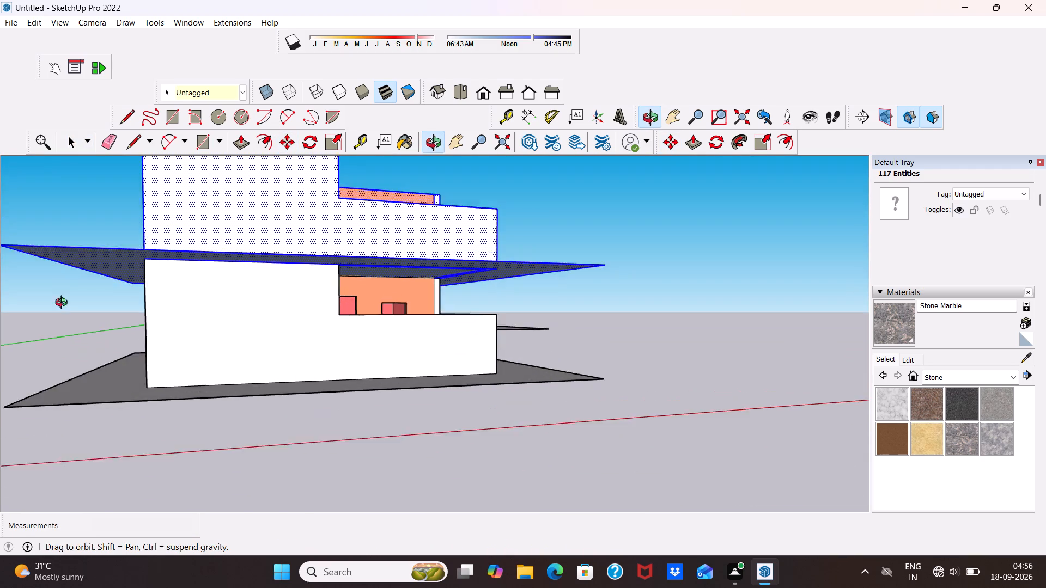
middle_click_drag(64, 304, 60, 379)
left_click(107, 136)
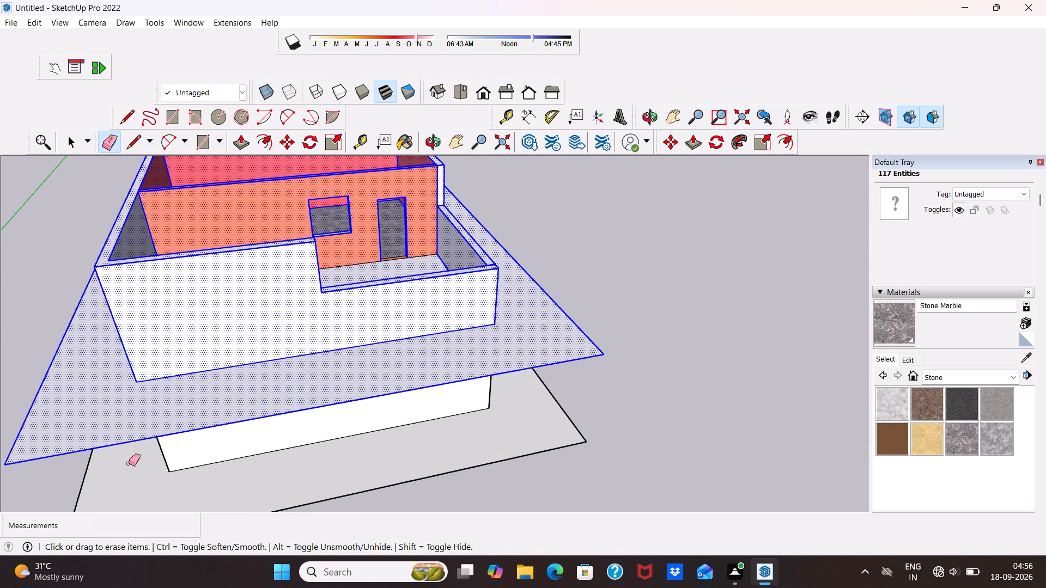
left_click(139, 439)
scroll(276, 439, "down", 4)
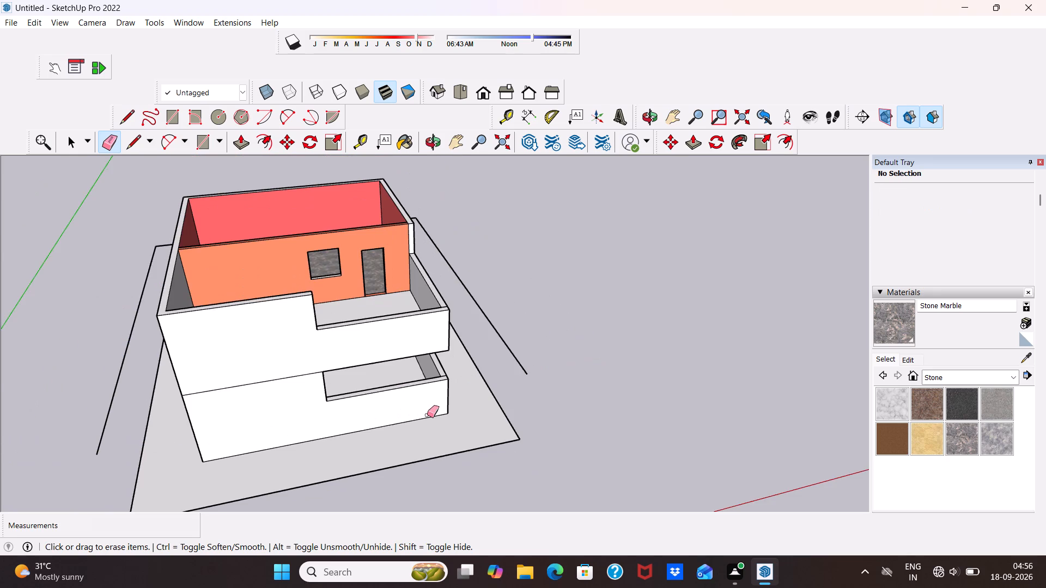
middle_click_drag(427, 414, 48, 447)
scroll(261, 424, "up", 3)
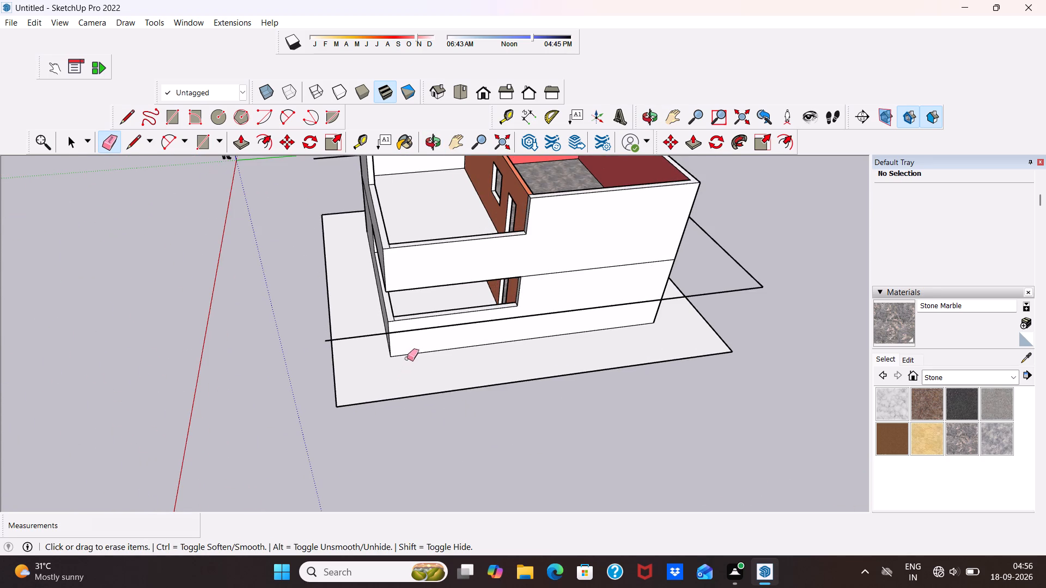
left_click(411, 330)
scroll(426, 335, "down", 6)
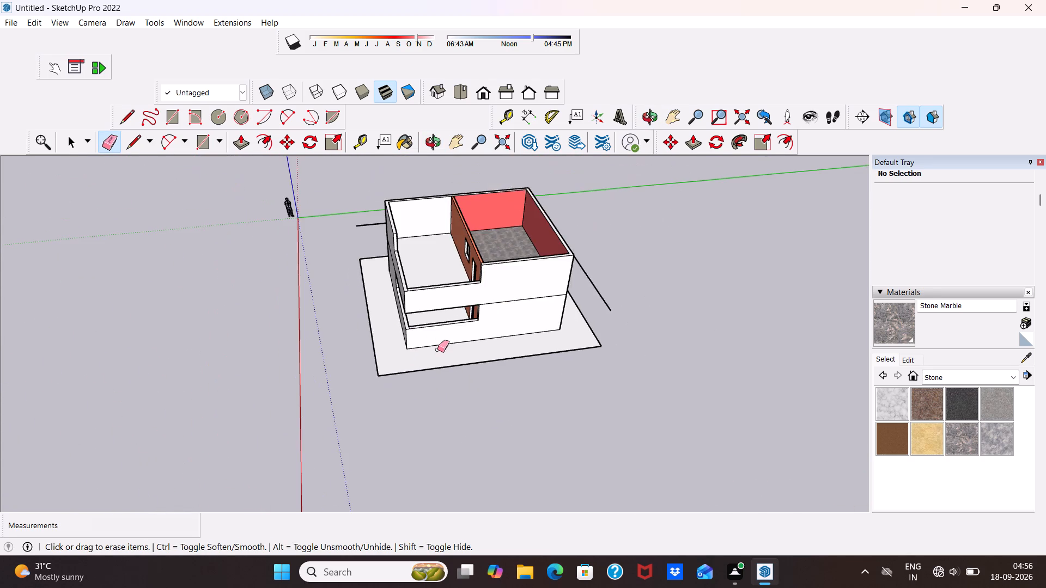
middle_click_drag(437, 350, 63, 295)
scroll(291, 364, "up", 6)
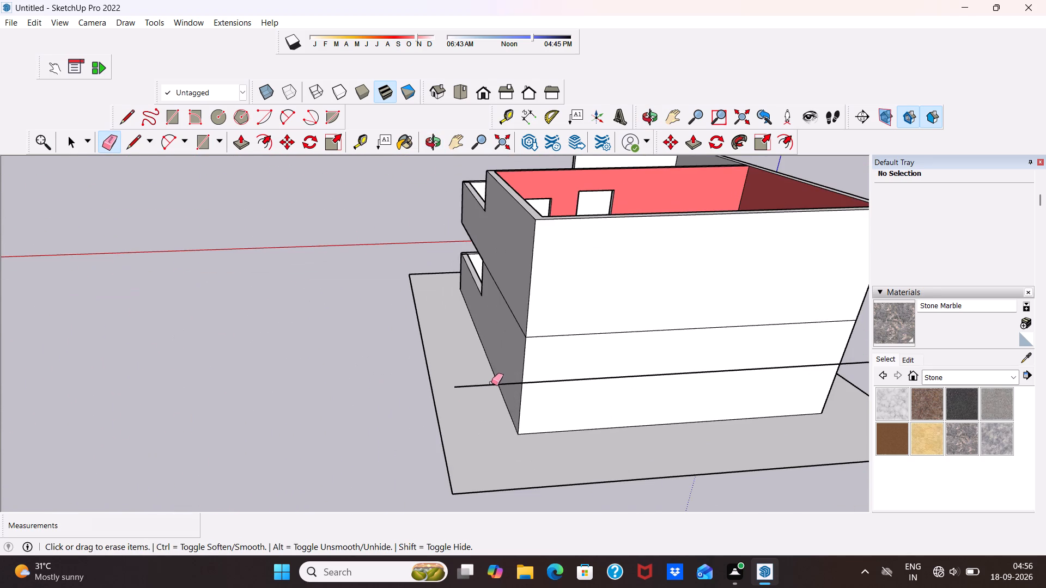
left_click(492, 384)
scroll(492, 385, "down", 2)
middle_click_drag(492, 385, 212, 362)
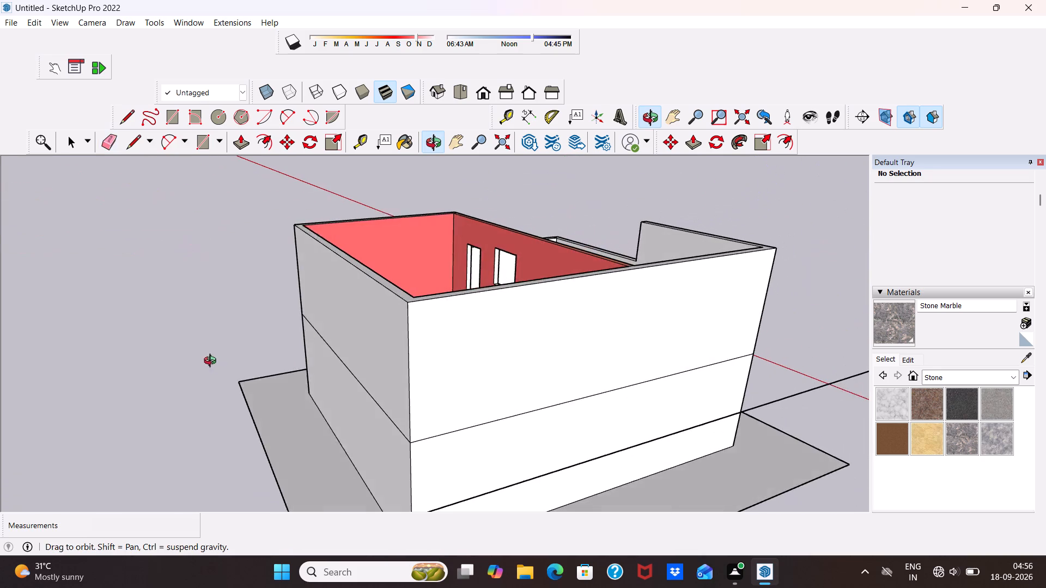
middle_click_drag(212, 362, 210, 362)
scroll(418, 431, "up", 1)
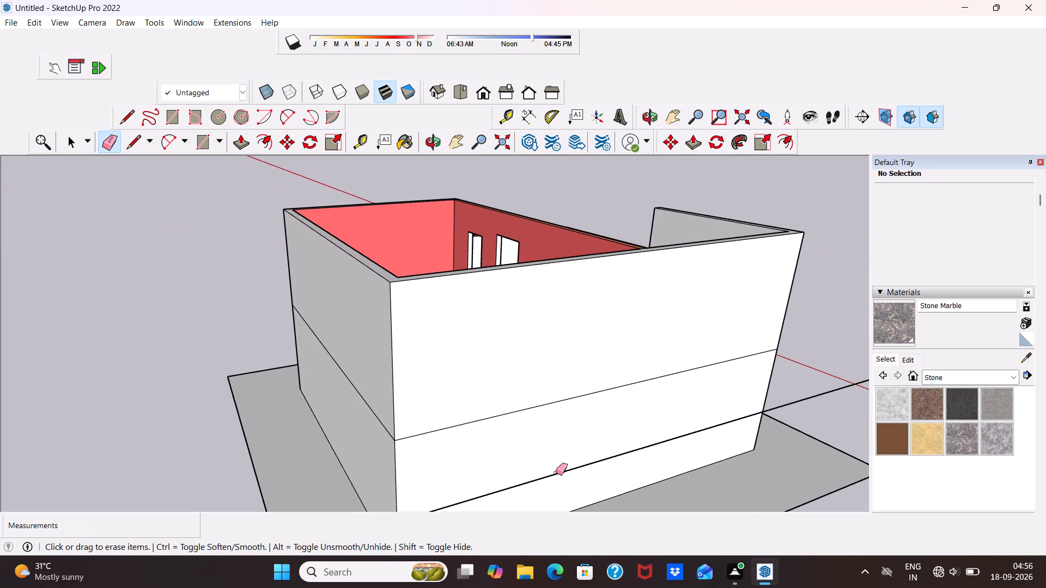
left_click(556, 474)
scroll(482, 440, "down", 7)
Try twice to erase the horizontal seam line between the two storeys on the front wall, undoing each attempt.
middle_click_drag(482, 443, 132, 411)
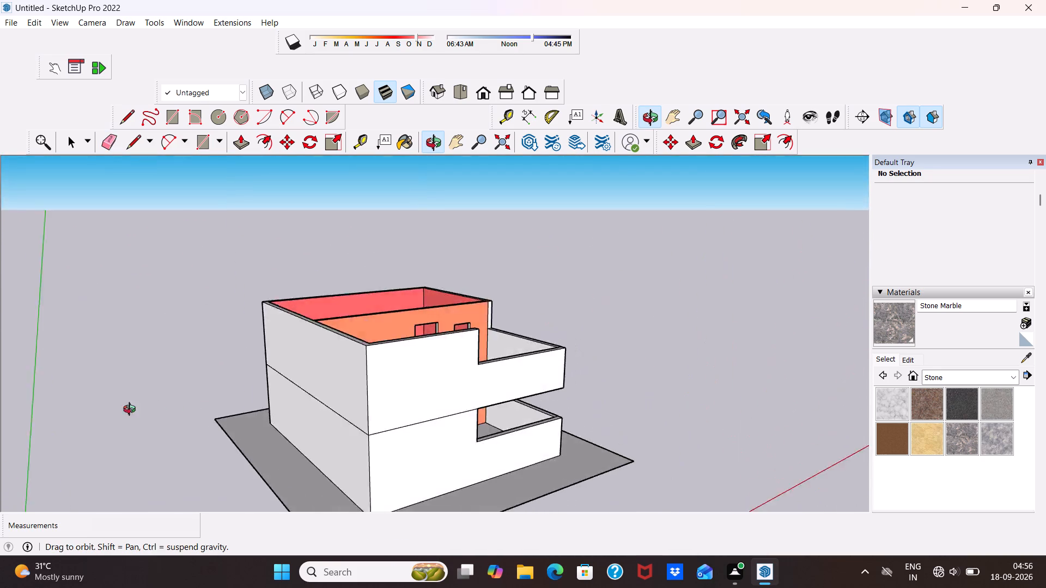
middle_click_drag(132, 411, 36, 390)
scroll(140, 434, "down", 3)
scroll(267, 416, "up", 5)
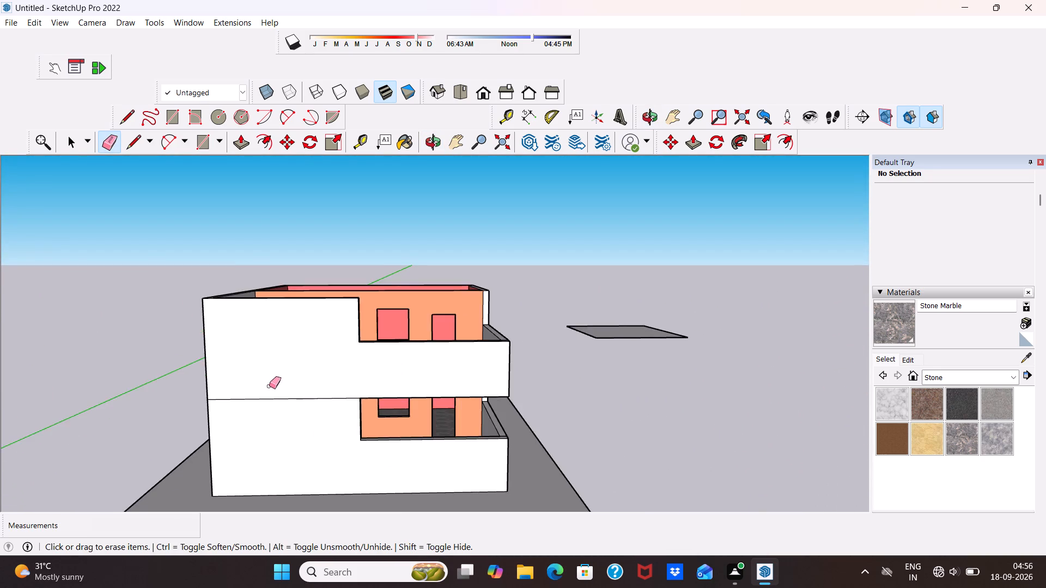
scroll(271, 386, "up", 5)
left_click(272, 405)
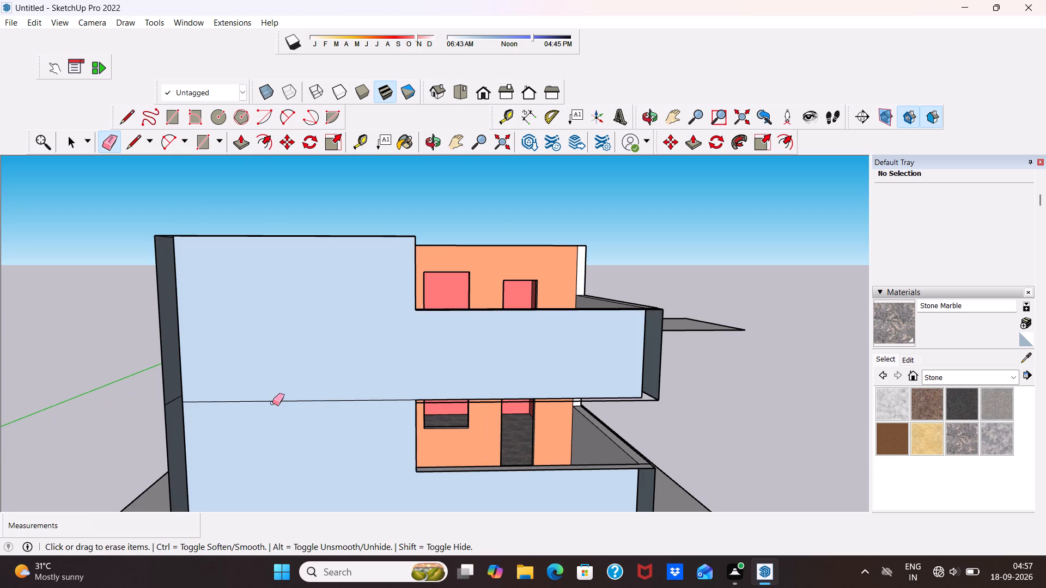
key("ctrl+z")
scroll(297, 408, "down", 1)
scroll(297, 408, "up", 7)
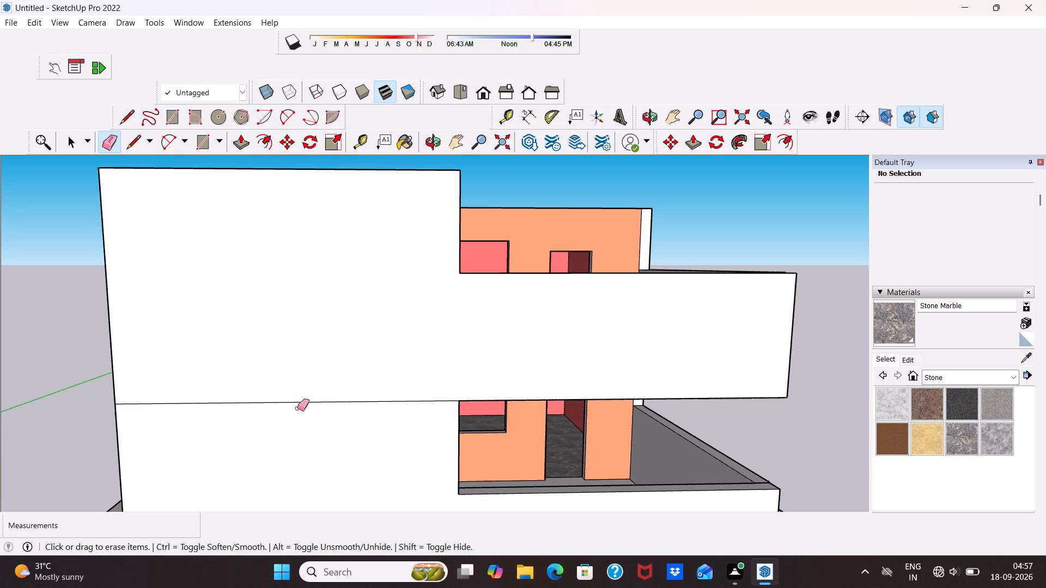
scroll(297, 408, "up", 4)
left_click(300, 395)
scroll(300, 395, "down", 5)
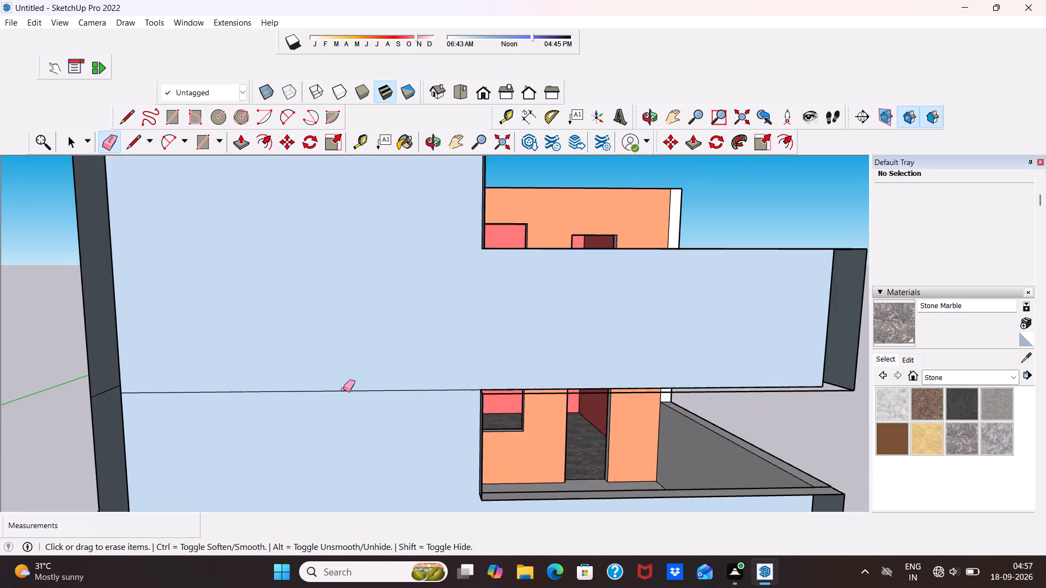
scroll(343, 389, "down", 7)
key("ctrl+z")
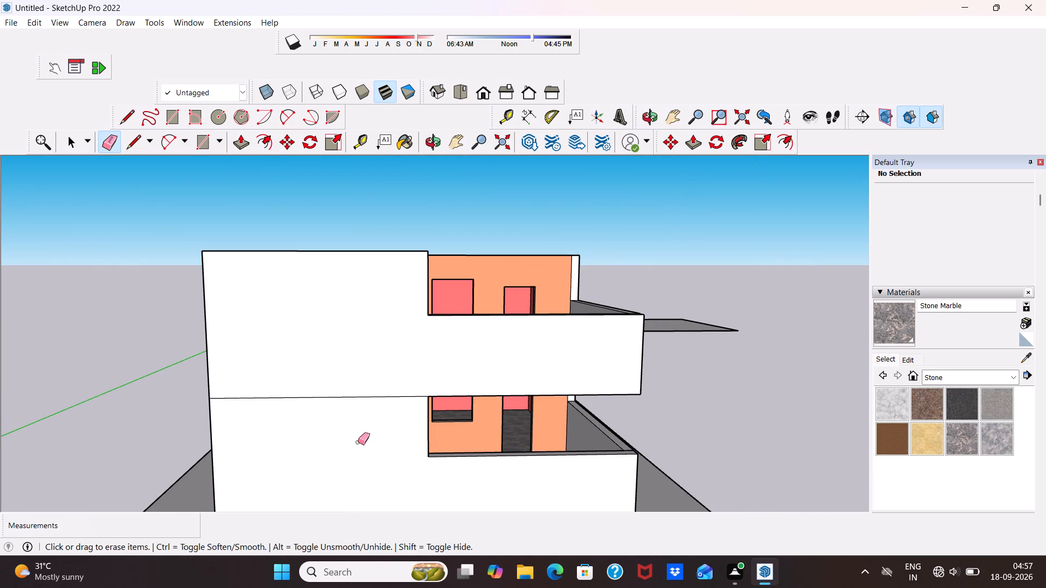
Examine the seam between the two storeys along the front wall and around its outer corner.
key("space")
middle_click_drag(277, 381, 392, 428)
scroll(364, 460, "up", 15)
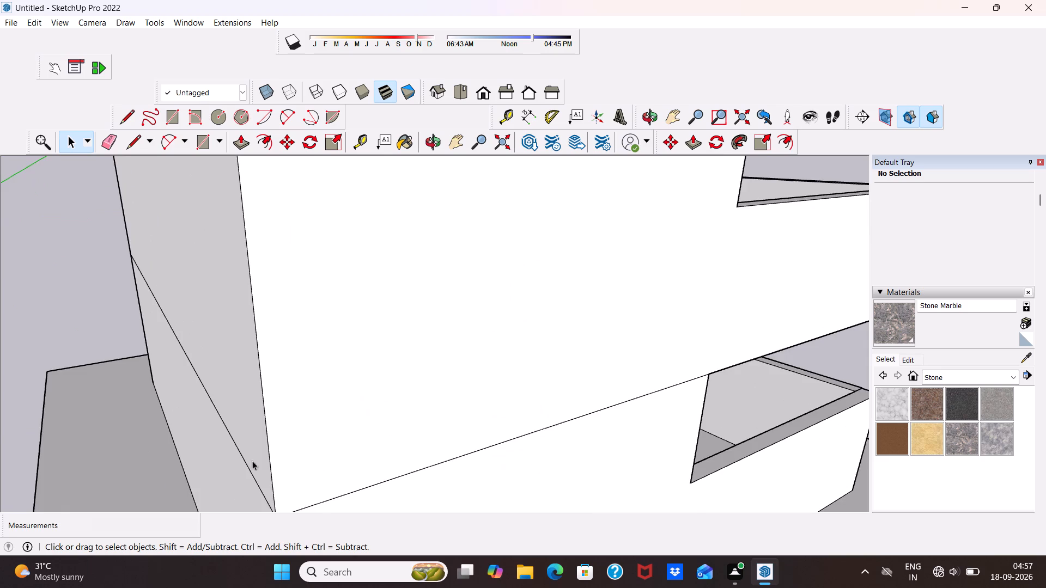
scroll(252, 461, "up", 4)
scroll(281, 414, "down", 12)
middle_click_drag(282, 471, 258, 413)
scroll(258, 413, "up", 5)
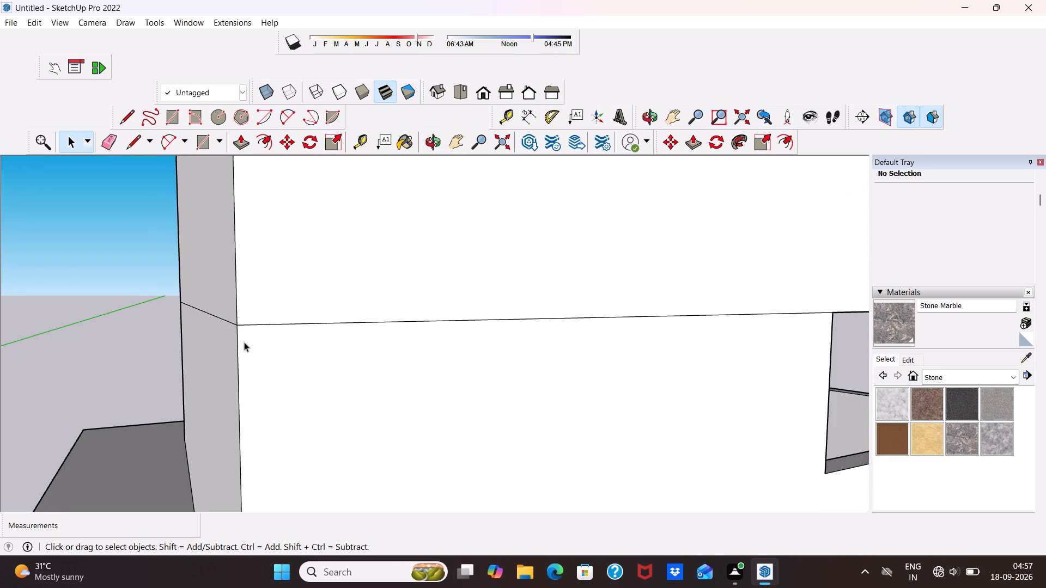
scroll(247, 334, "up", 15)
middle_click_drag(233, 308, 172, 441)
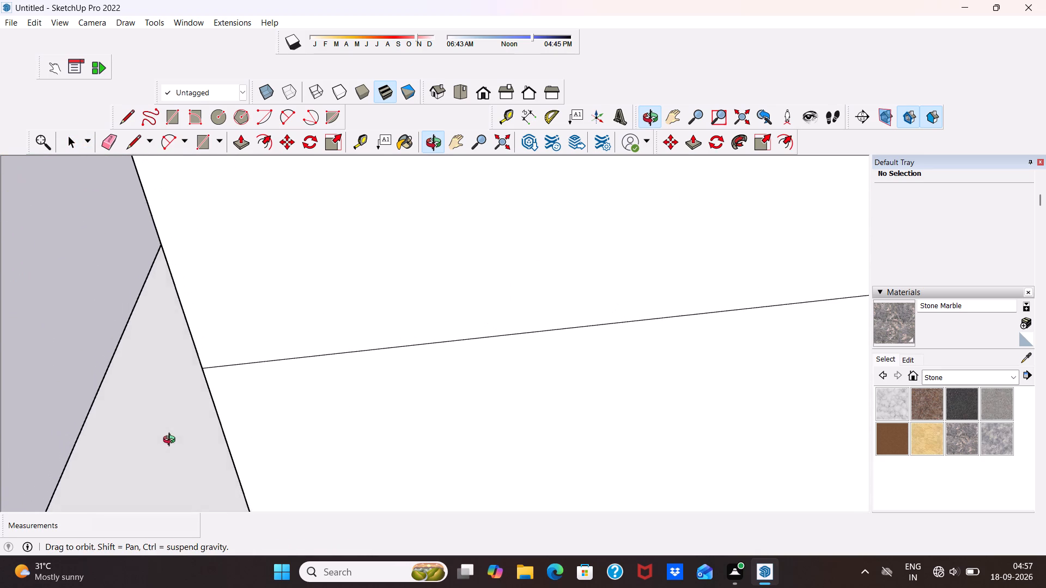
middle_click_drag(172, 441, 147, 363)
scroll(153, 328, "up", 1)
scroll(154, 332, "down", 7)
scroll(200, 375, "up", 1)
scroll(202, 371, "down", 11)
middle_click_drag(348, 389, 301, 327)
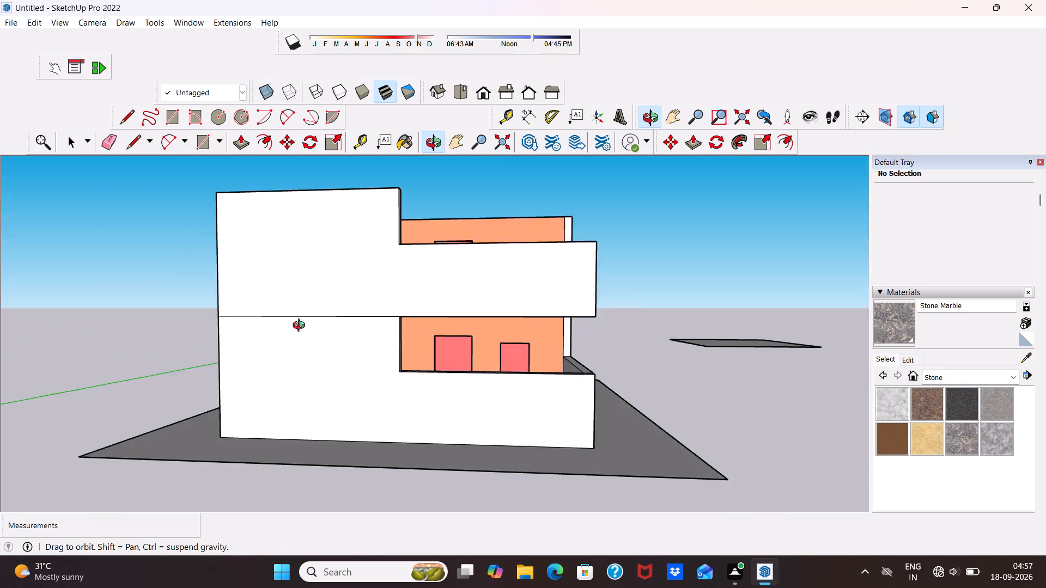
middle_click_drag(301, 327, 332, 364)
scroll(332, 364, "up", 4)
middle_click_drag(332, 364, 326, 340)
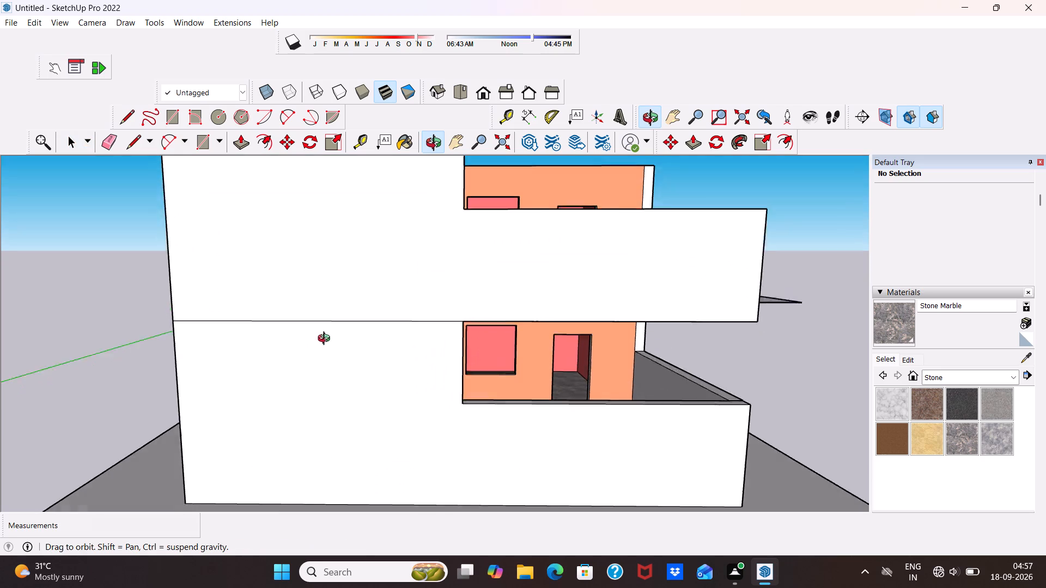
middle_click_drag(326, 340, 318, 352)
scroll(321, 341, "down", 6)
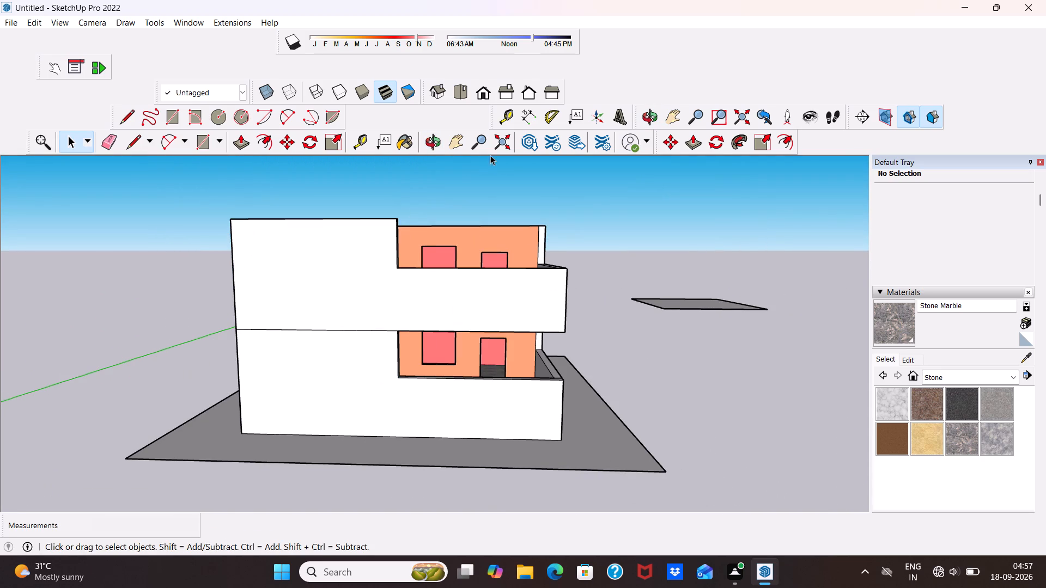
Check the two-storey building in the Front view and inspect the upper storey's unpainted room from above.
left_click(473, 87)
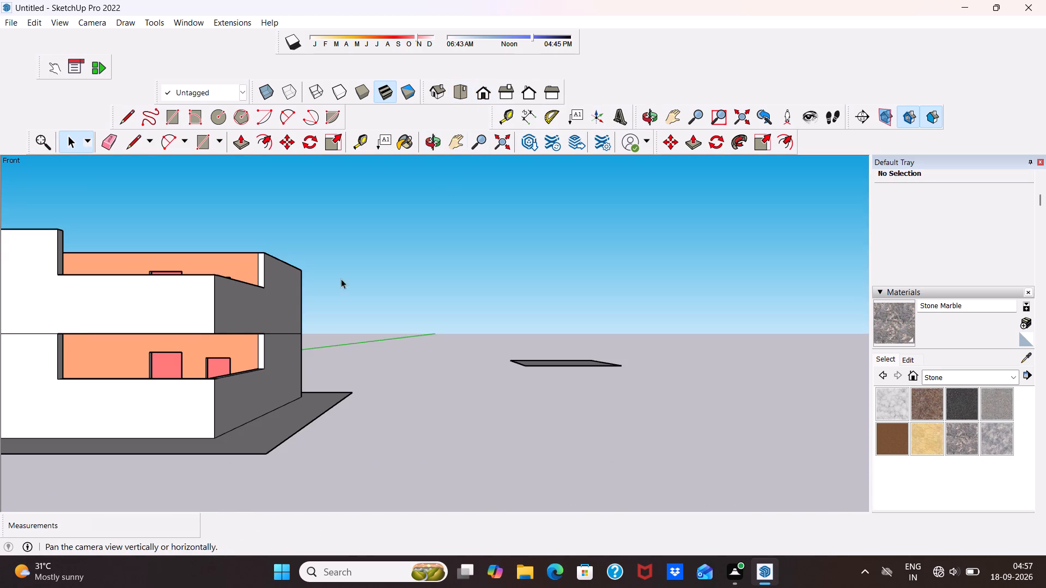
scroll(212, 338, "down", 10)
middle_click_drag(156, 362, 220, 378)
scroll(179, 341, "up", 5)
scroll(178, 346, "down", 5)
middle_click_drag(154, 316, 154, 407)
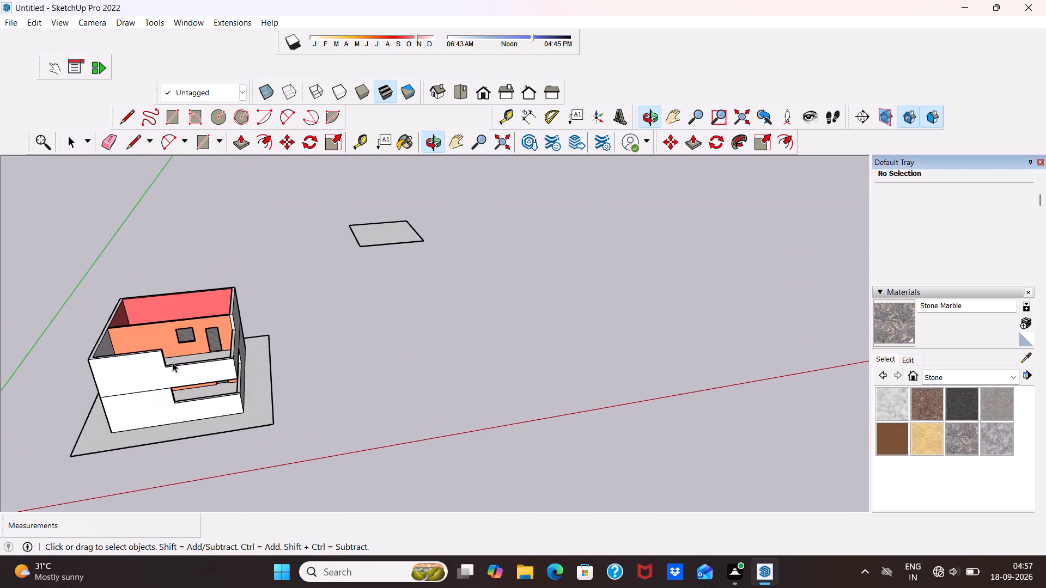
scroll(179, 342, "up", 16)
middle_click_drag(190, 379, 194, 428)
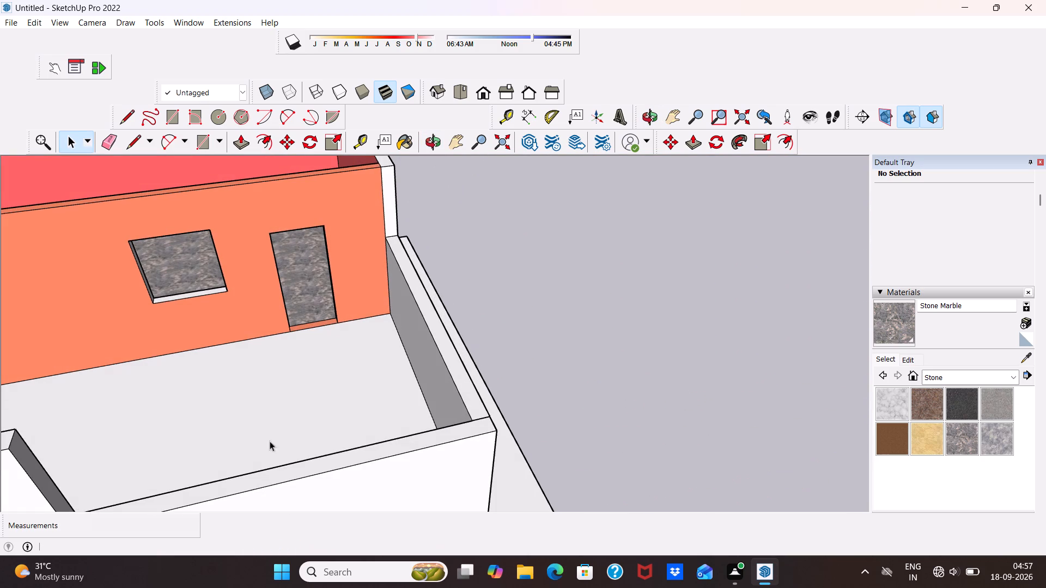
Push the top face of the upper storey's low front parapet wall down by about 3' 6".
left_click(310, 464)
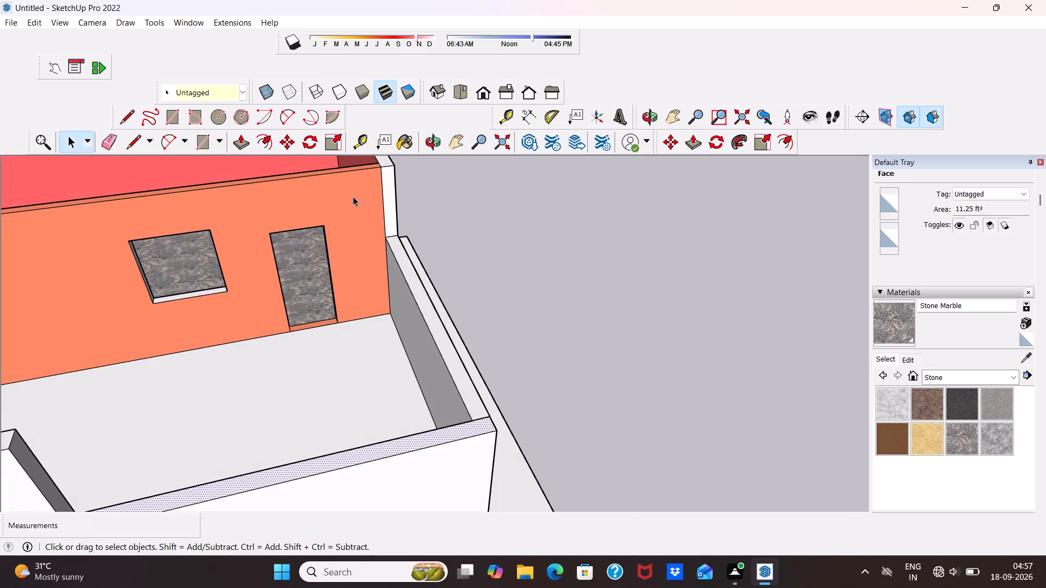
scroll(266, 186, "down", 6)
scroll(285, 190, "up", 2)
left_click(238, 140)
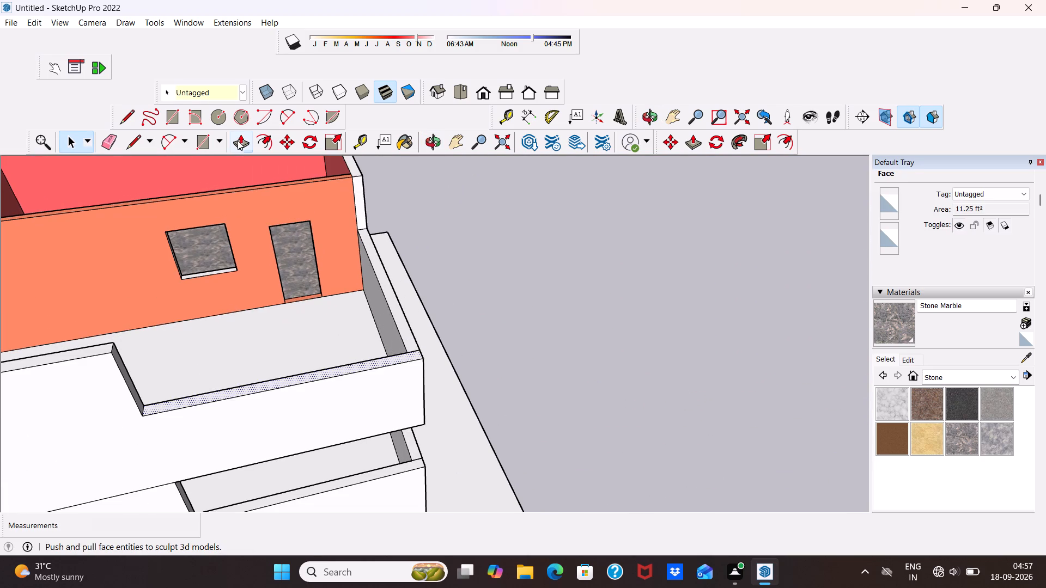
left_click_drag(230, 384, 236, 392)
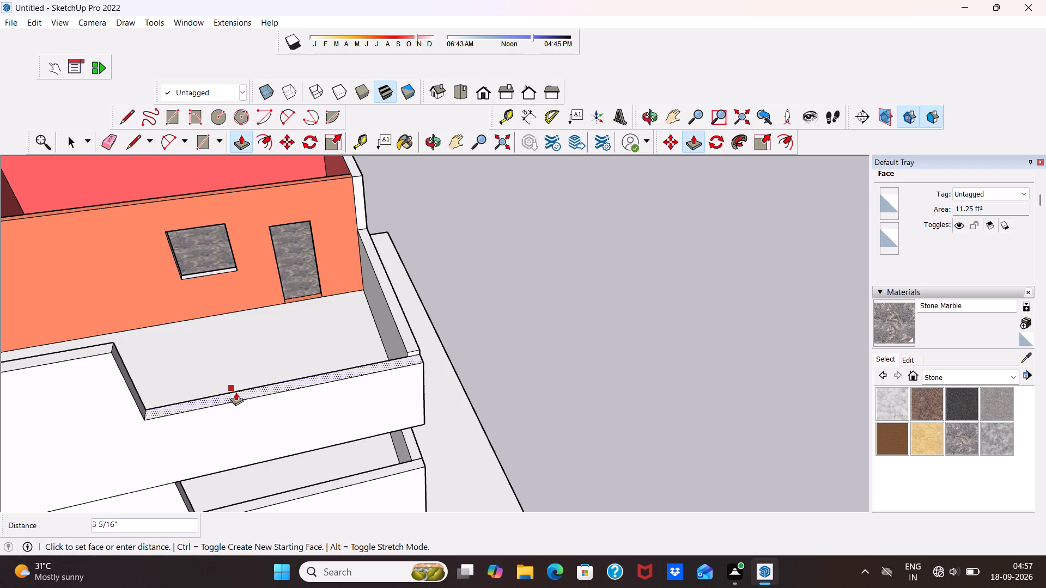
left_click_drag(236, 392, 251, 415)
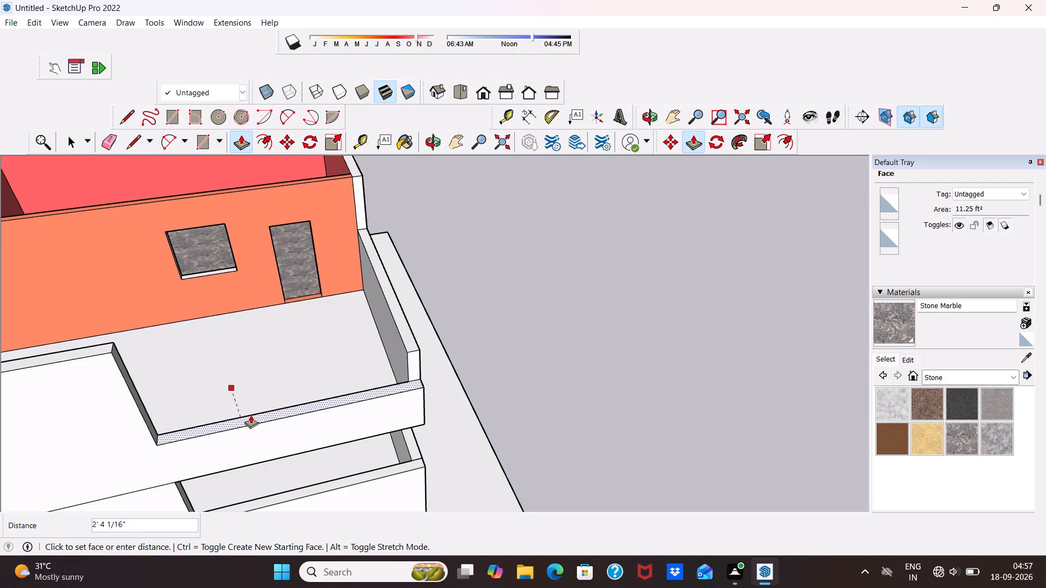
left_click_drag(251, 415, 258, 427)
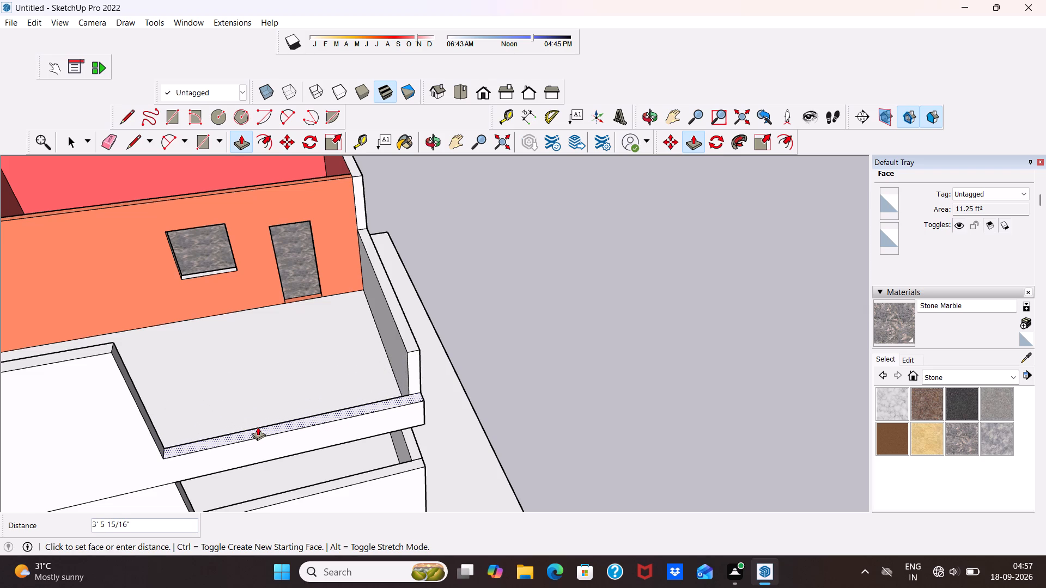
Examine the lowered front parapet against the two storeys from several angles and distances.
scroll(247, 409, "down", 5)
middle_click_drag(247, 409, 229, 340)
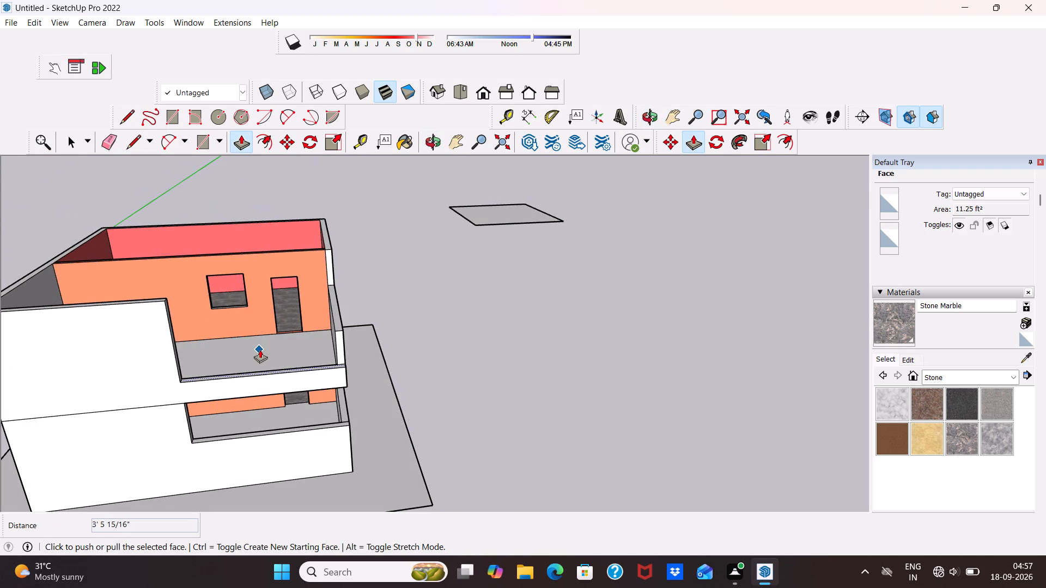
middle_click_drag(349, 400, 321, 323)
scroll(317, 320, "down", 5)
middle_click_drag(319, 331, 352, 368)
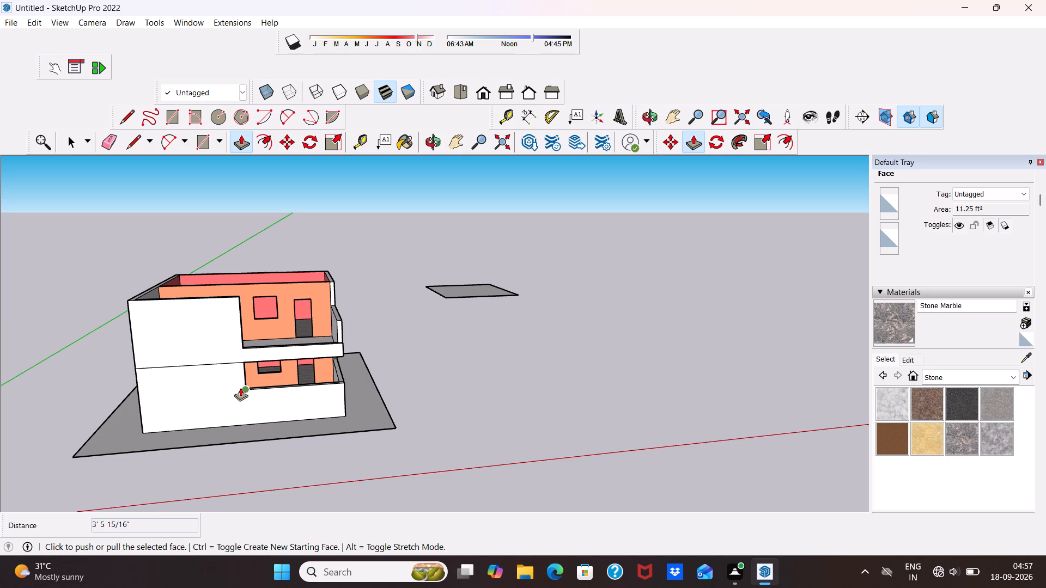
scroll(271, 365, "up", 5)
scroll(273, 366, "down", 1)
middle_click_drag(273, 366, 238, 358)
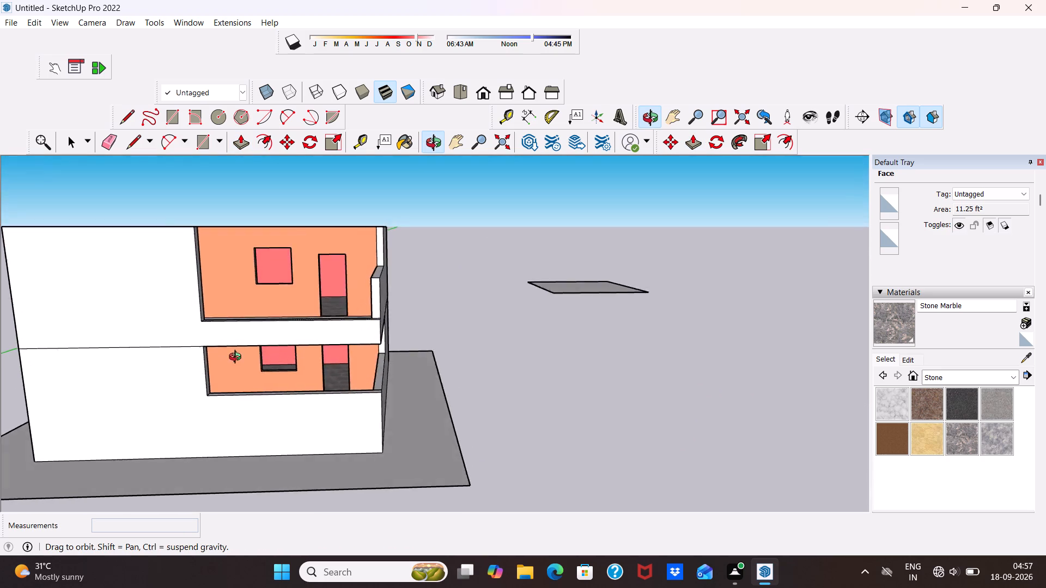
middle_click_drag(238, 358, 262, 348)
scroll(283, 328, "up", 1)
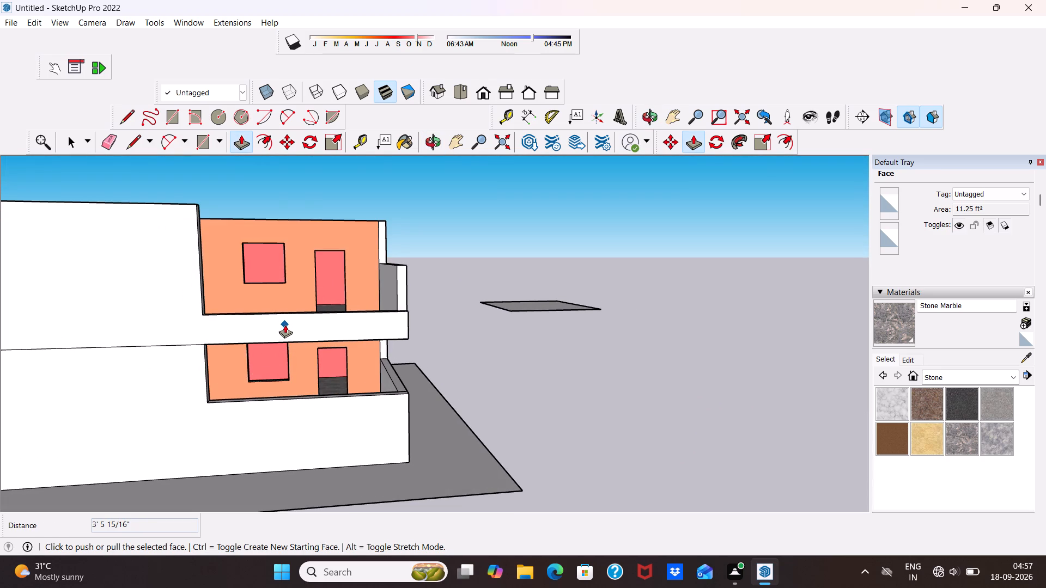
Push the top face of the upper storey's front parapet slightly further down.
middle_click_drag(285, 324, 199, 468)
scroll(203, 376, "up", 5)
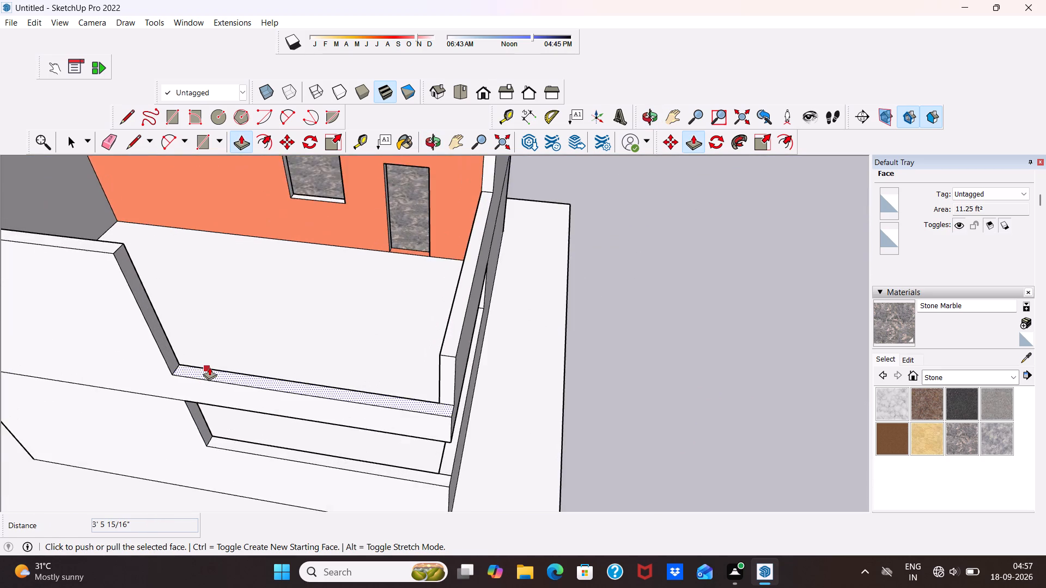
scroll(209, 367, "up", 5)
left_click_drag(209, 372, 210, 383)
scroll(210, 383, "down", 1)
key("space")
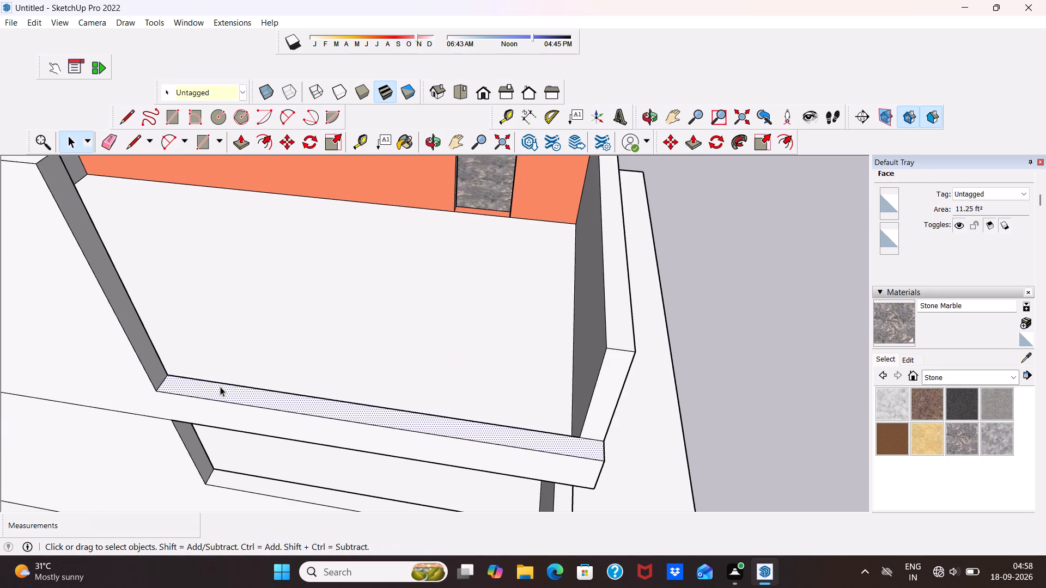
Inspect the two-storey front and its lowered balcony parapet from eye level and from above.
scroll(233, 394, "down", 1)
middle_click_drag(233, 394, 281, 245)
scroll(287, 259, "down", 5)
middle_click_drag(312, 280, 302, 298)
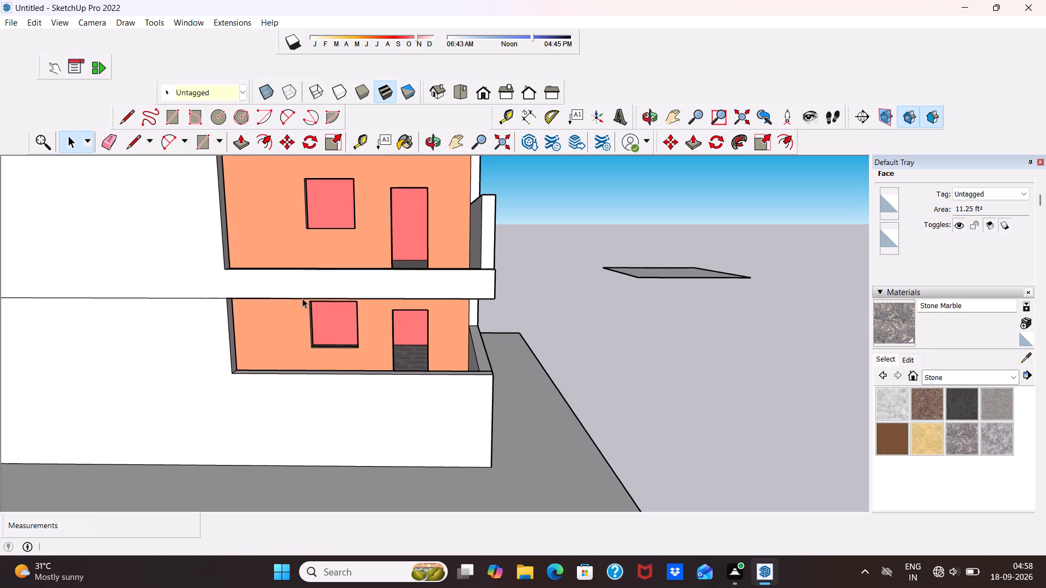
scroll(256, 260, "down", 2)
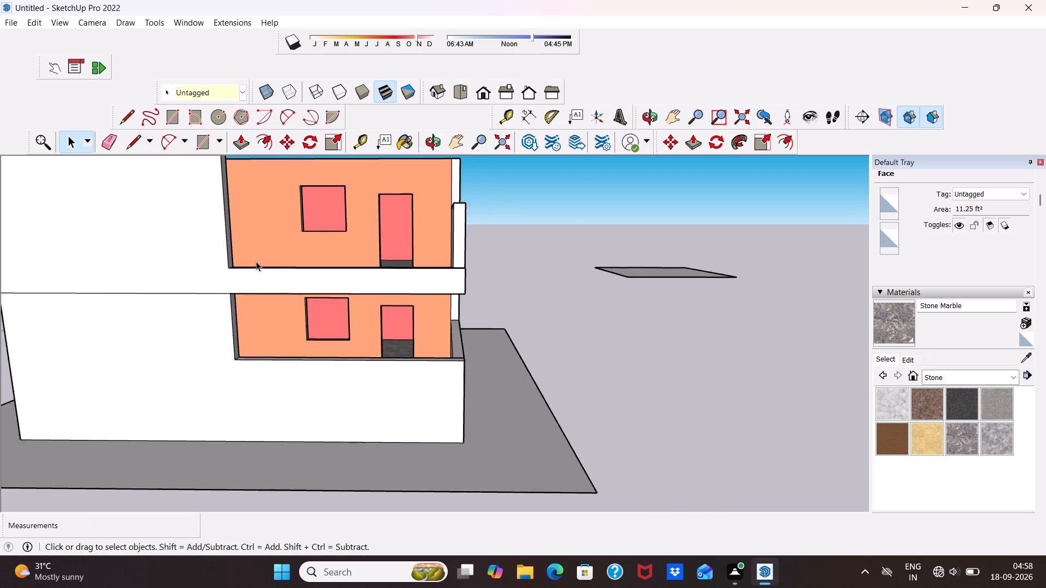
scroll(256, 261, "down", 6)
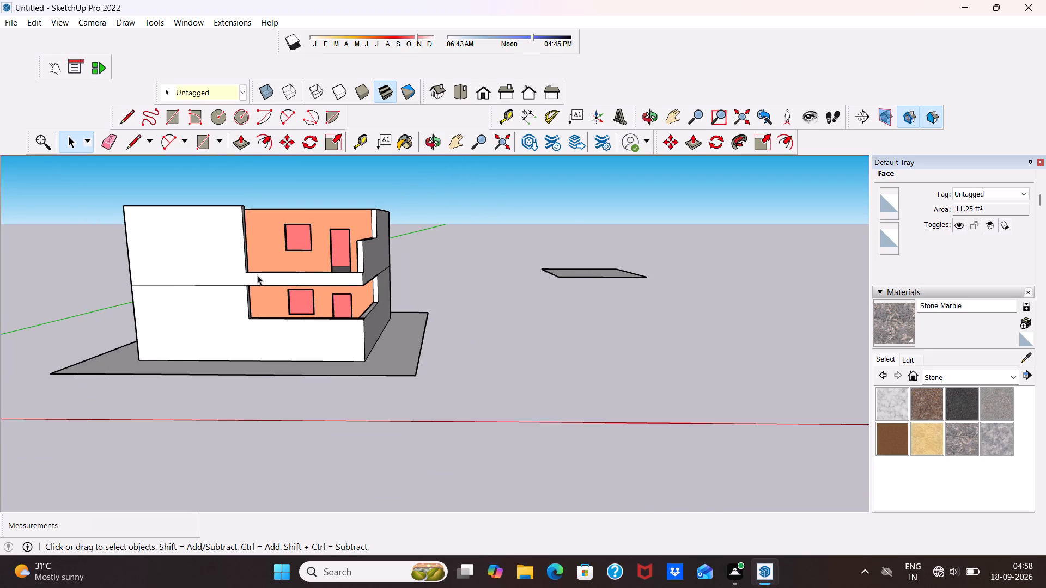
scroll(245, 236, "up", 4)
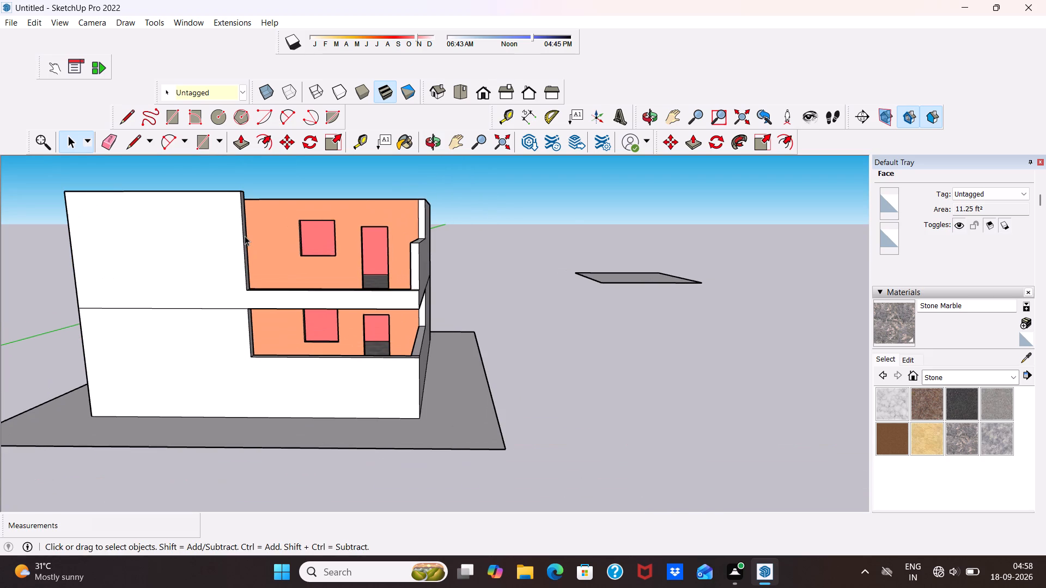
middle_click_drag(245, 236, 232, 289)
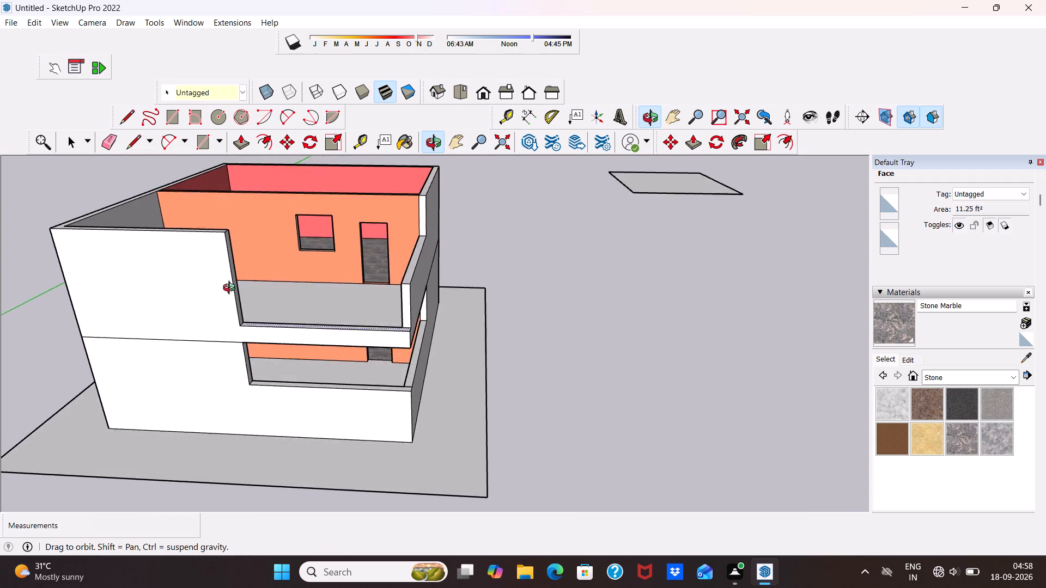
middle_click_drag(232, 289, 254, 313)
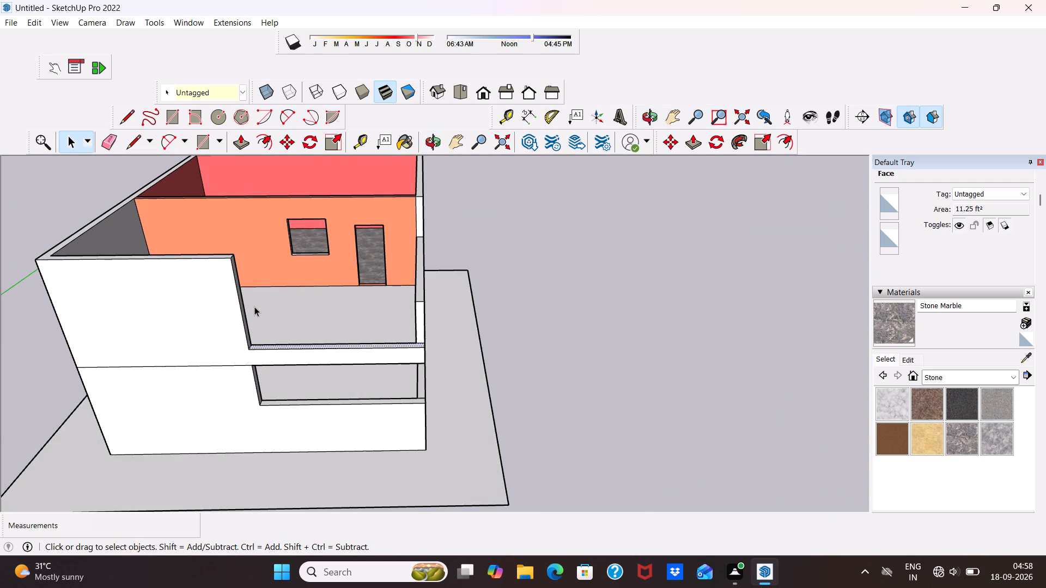
scroll(208, 335, "down", 2)
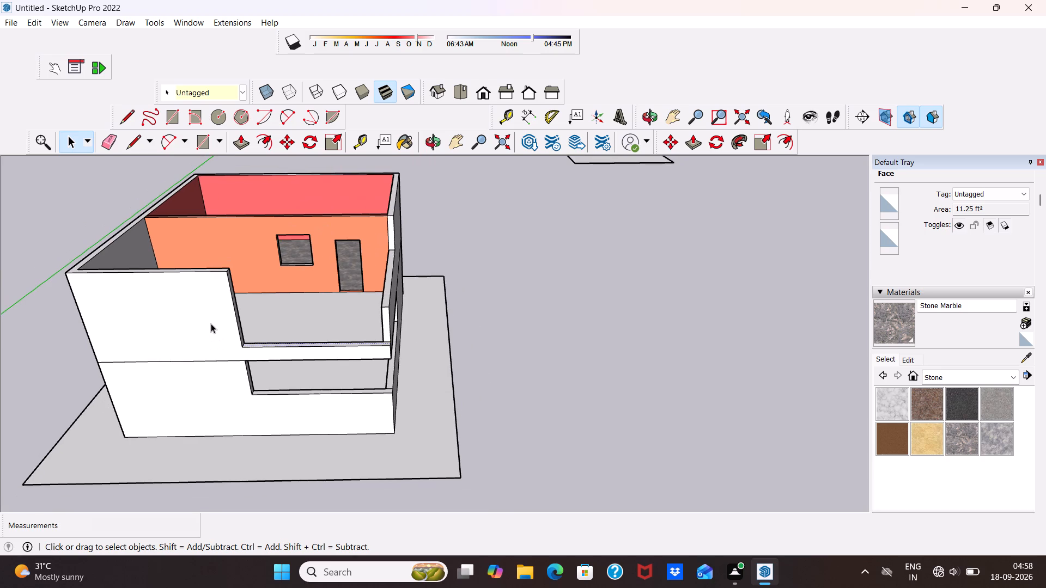
scroll(212, 314, "up", 4)
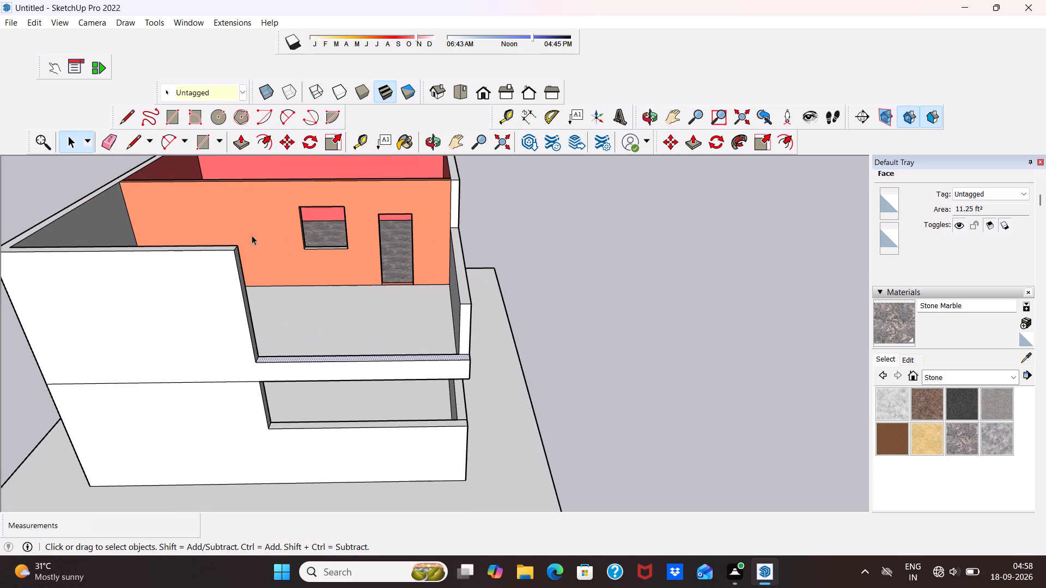
Extrude the separate flat rectangle behind the building upward by 1' with Push/Pull to form a roof slab.
scroll(217, 236, "down", 6)
scroll(328, 221, "down", 5)
scroll(269, 237, "down", 5)
scroll(428, 189, "up", 2)
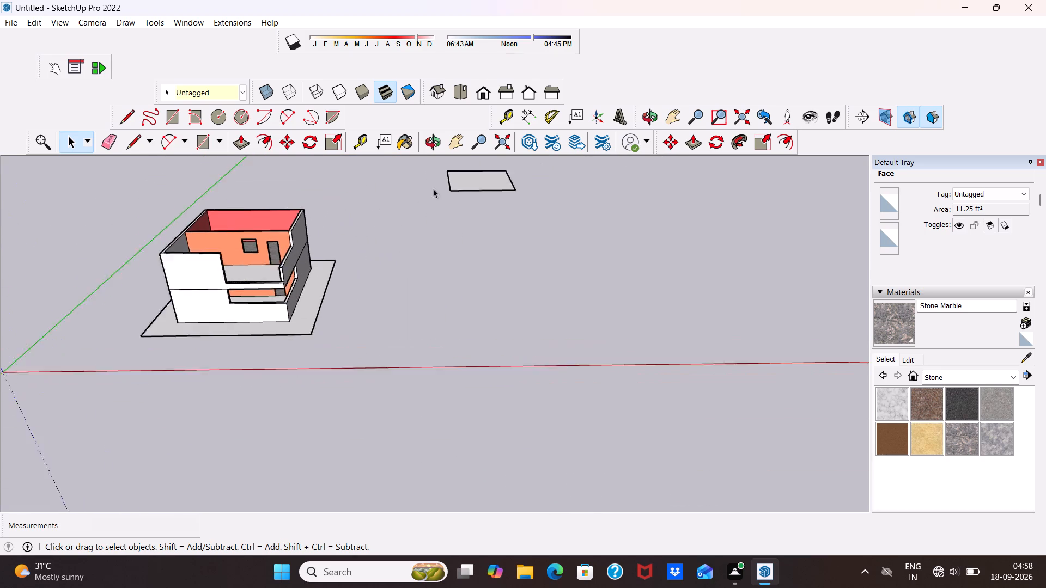
scroll(433, 188, "up", 2)
scroll(471, 171, "down", 1)
middle_click_drag(471, 179, 474, 282)
scroll(470, 252, "down", 12)
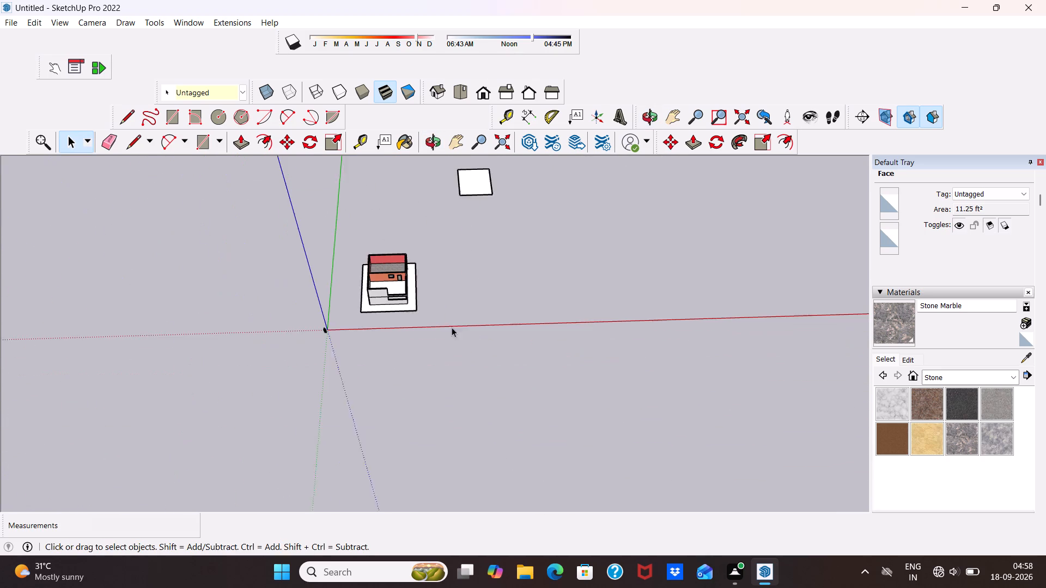
scroll(452, 327, "down", 2)
scroll(479, 182, "up", 14)
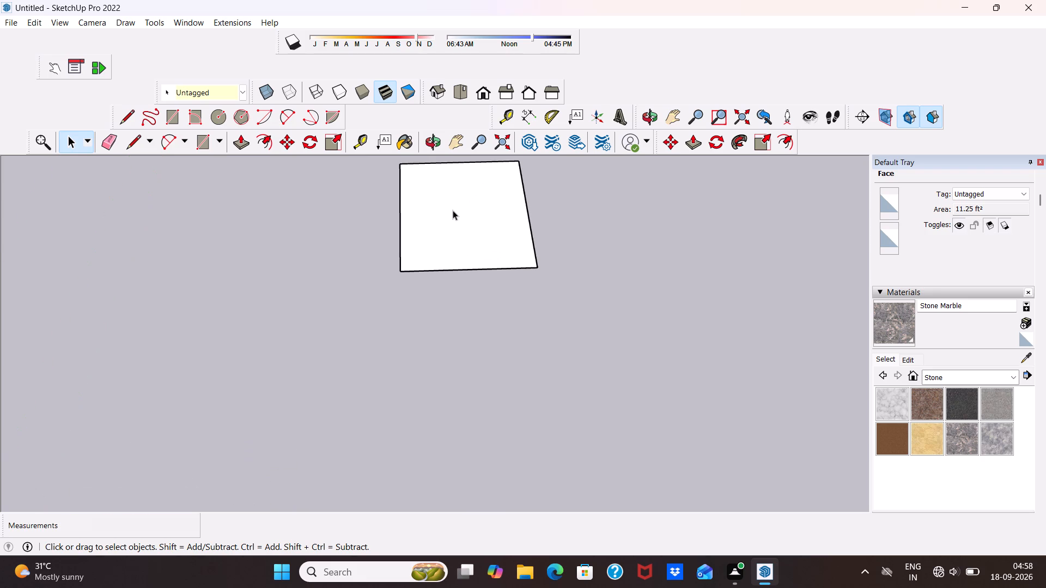
left_click(448, 213)
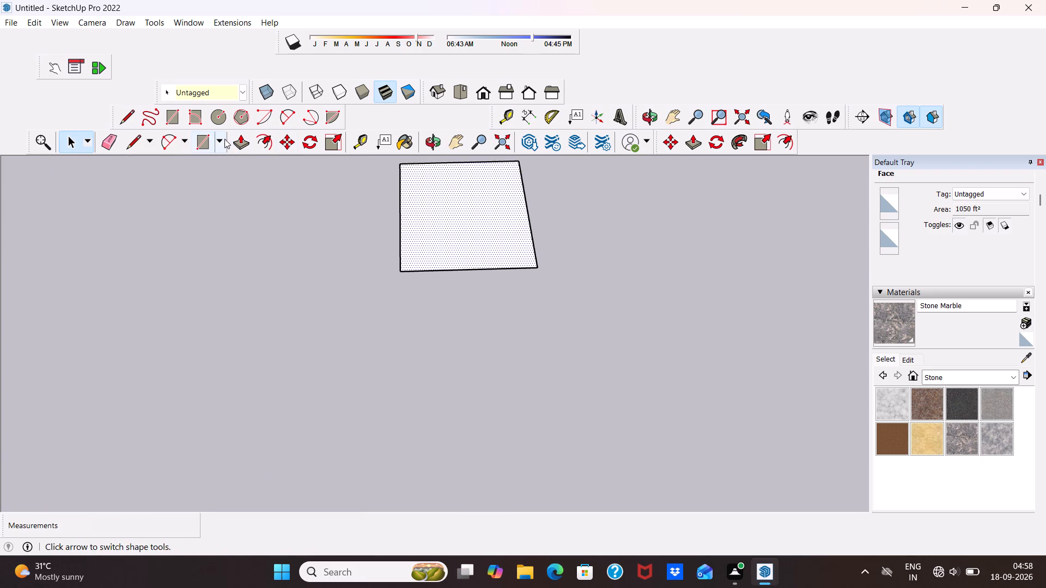
left_click(228, 138)
left_click(238, 137)
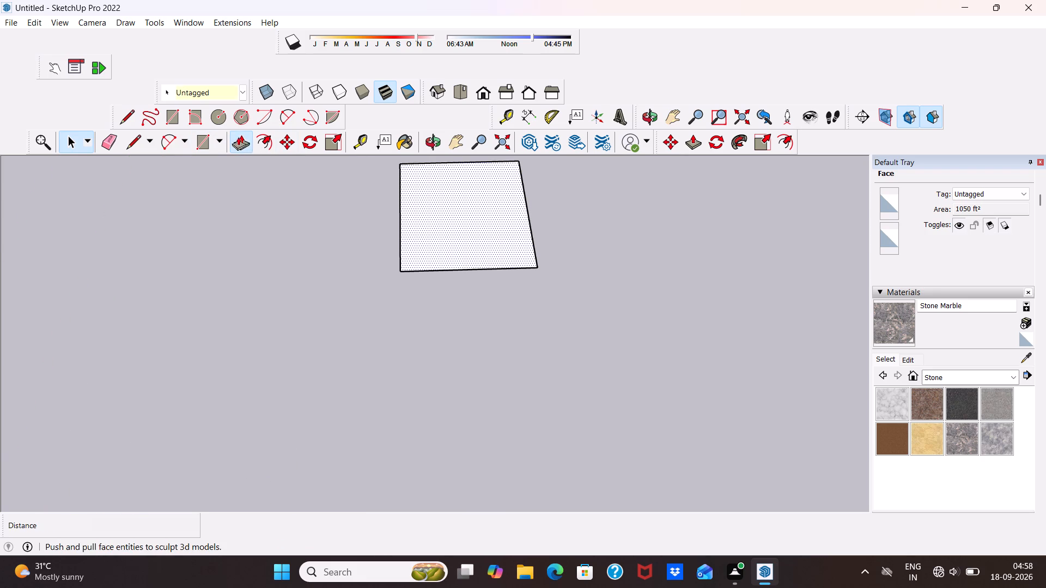
left_click(434, 214)
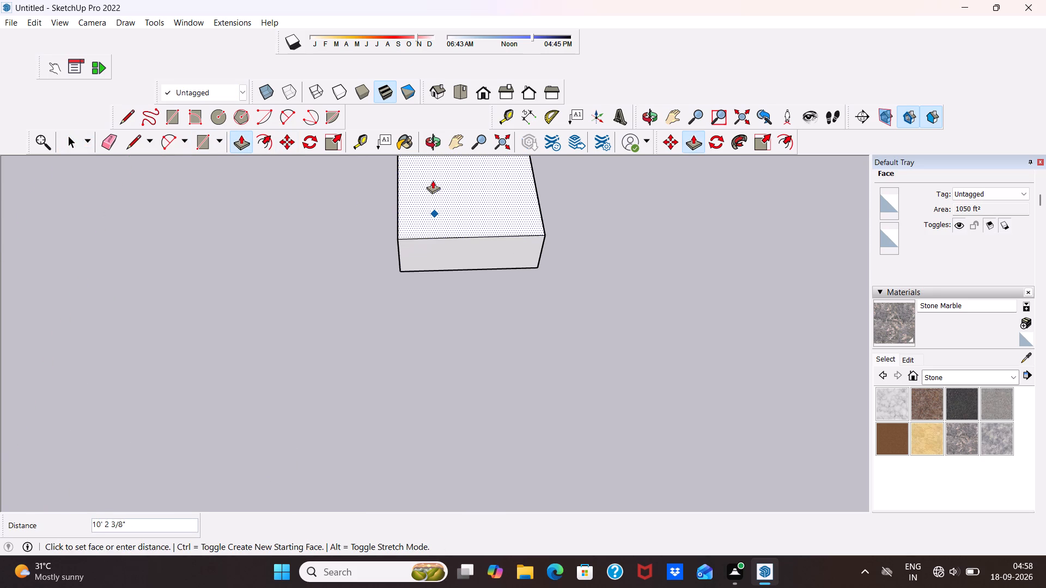
type("1'")
key("Return")
key("space")
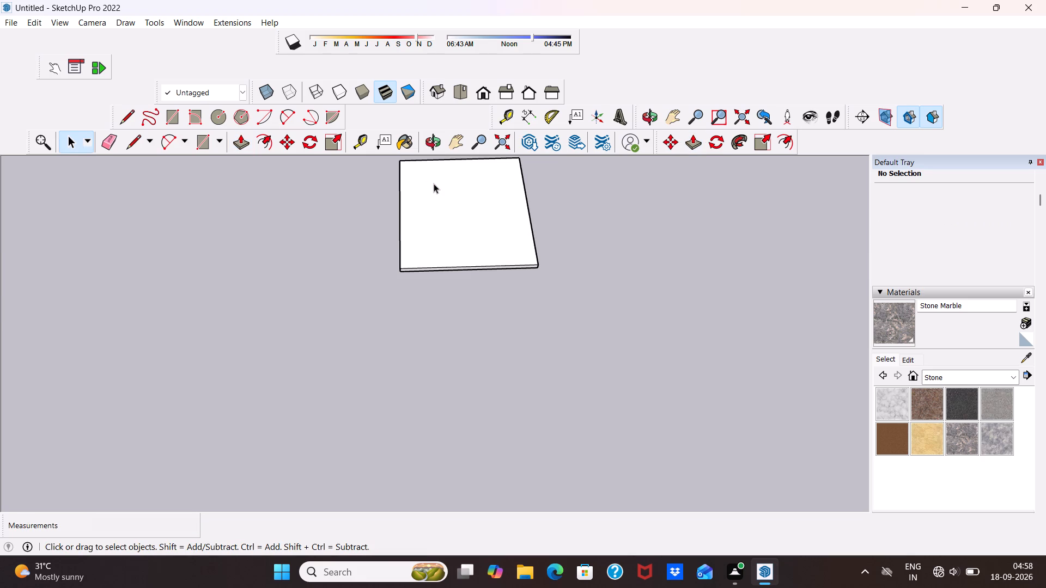
Select all connected faces and edges of the 1' thick slab and make them a group.
double_click(434, 192)
left_click(428, 195)
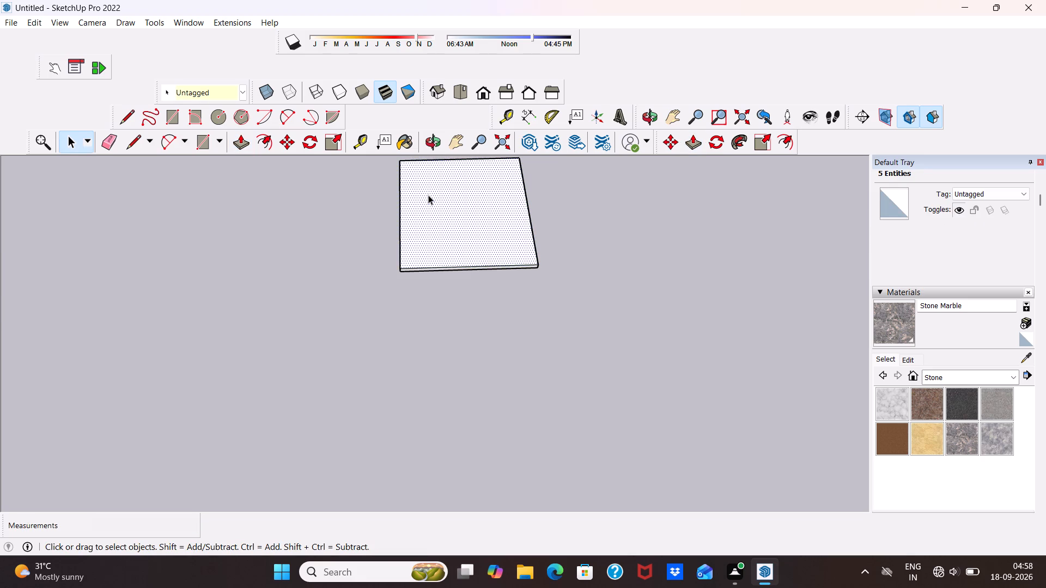
triple_click(428, 195)
right_click(433, 189)
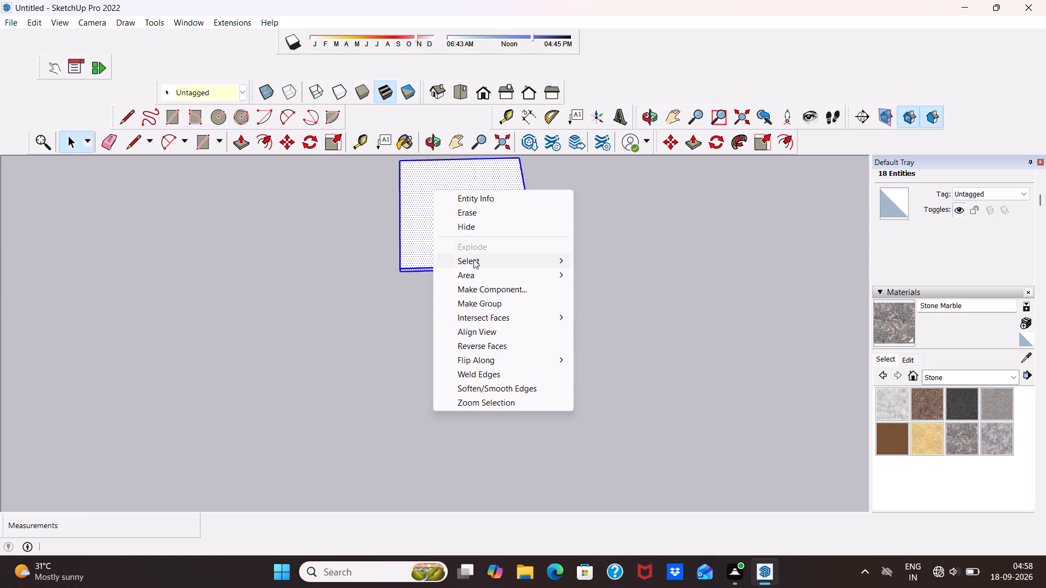
left_click(478, 303)
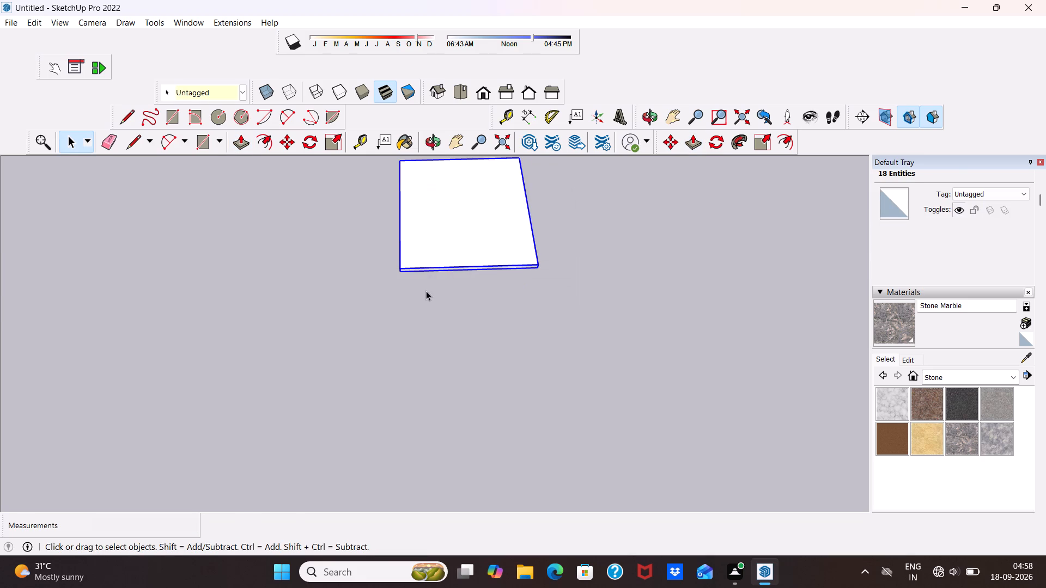
Move the roof slab group by its lower front corner onto the top outer front corner of the upper storey walls.
scroll(397, 218, "down", 19)
scroll(395, 236, "up", 3)
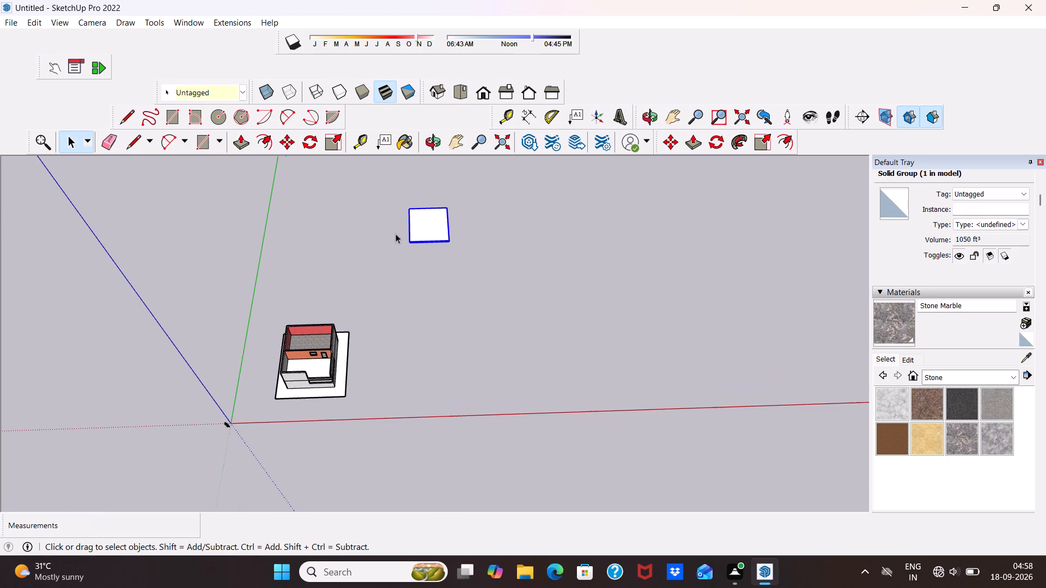
left_click(279, 144)
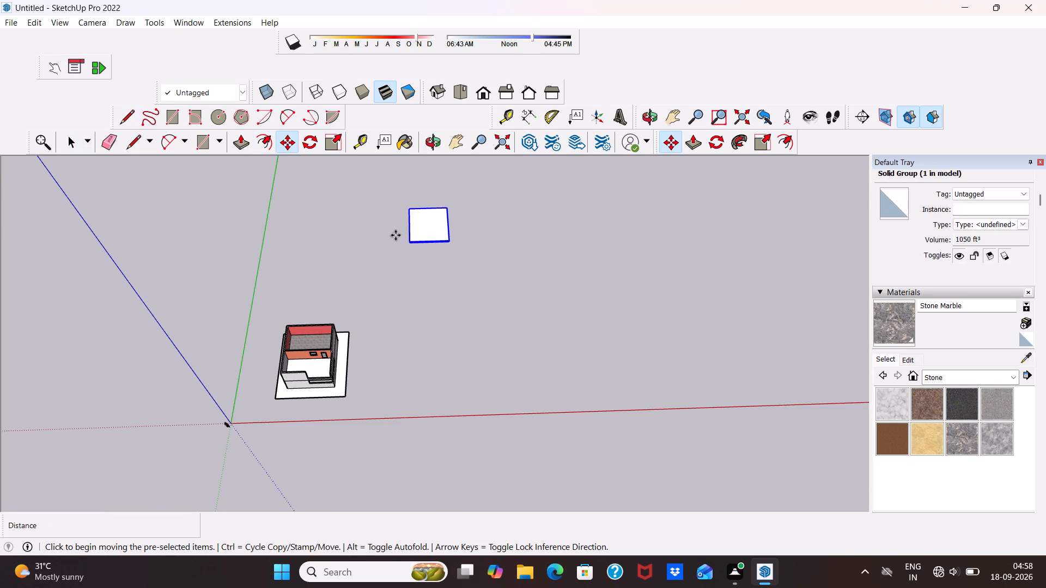
scroll(411, 246, "up", 20)
scroll(411, 246, "up", 5)
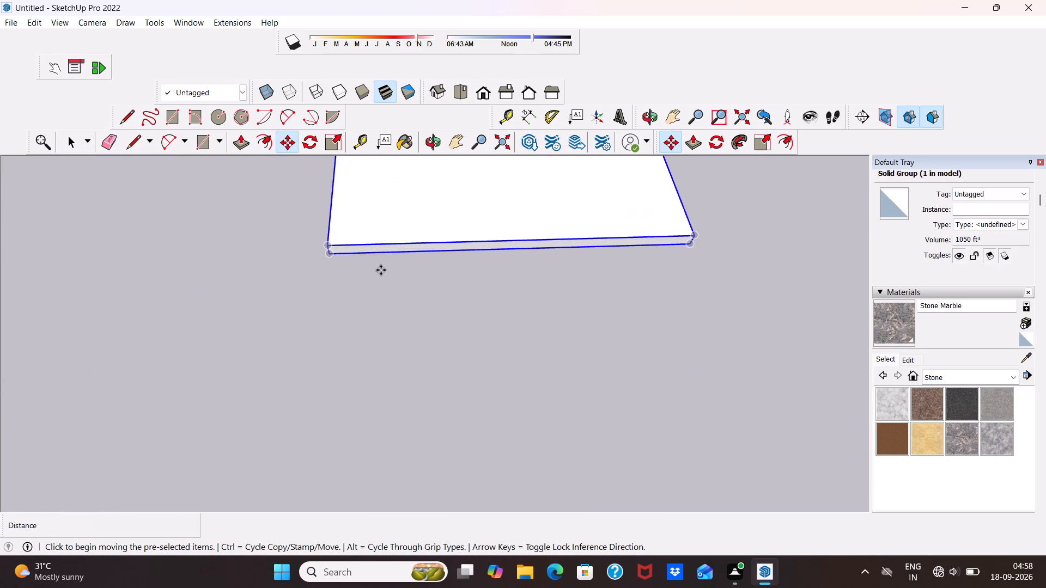
left_click(328, 255)
scroll(342, 232, "down", 9)
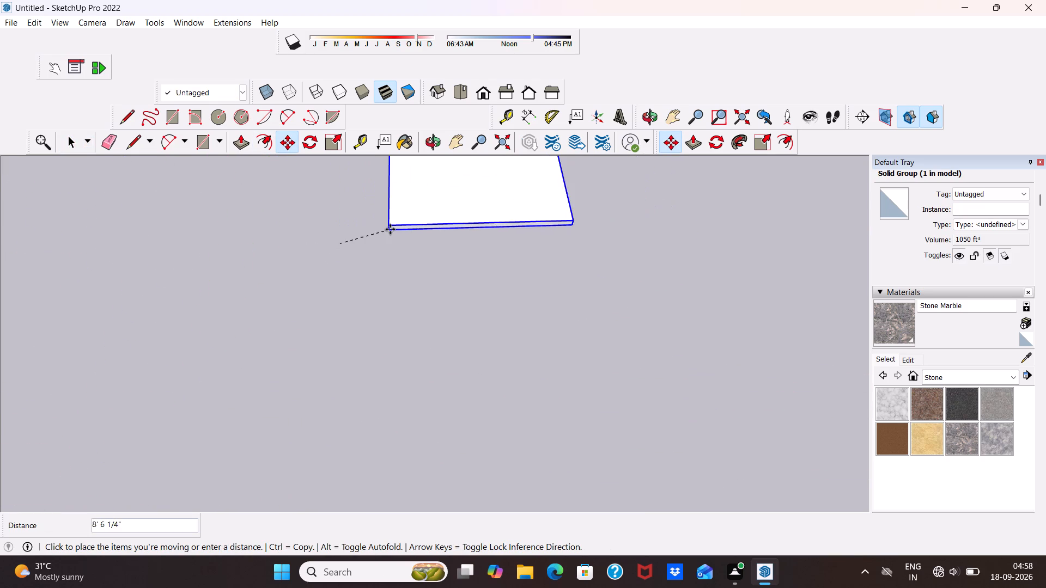
scroll(390, 229, "down", 19)
scroll(326, 325, "up", 6)
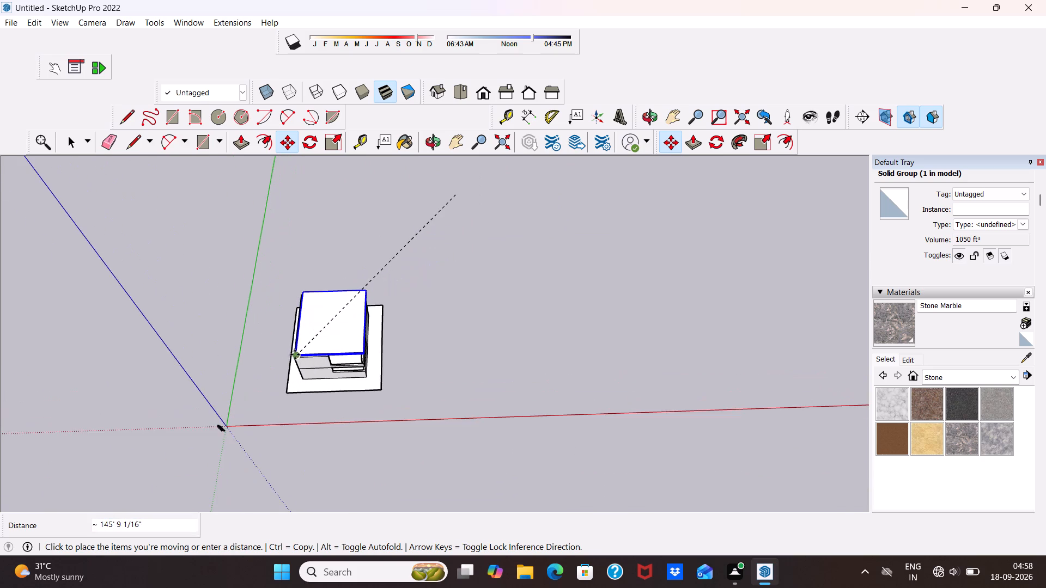
scroll(295, 354, "up", 14)
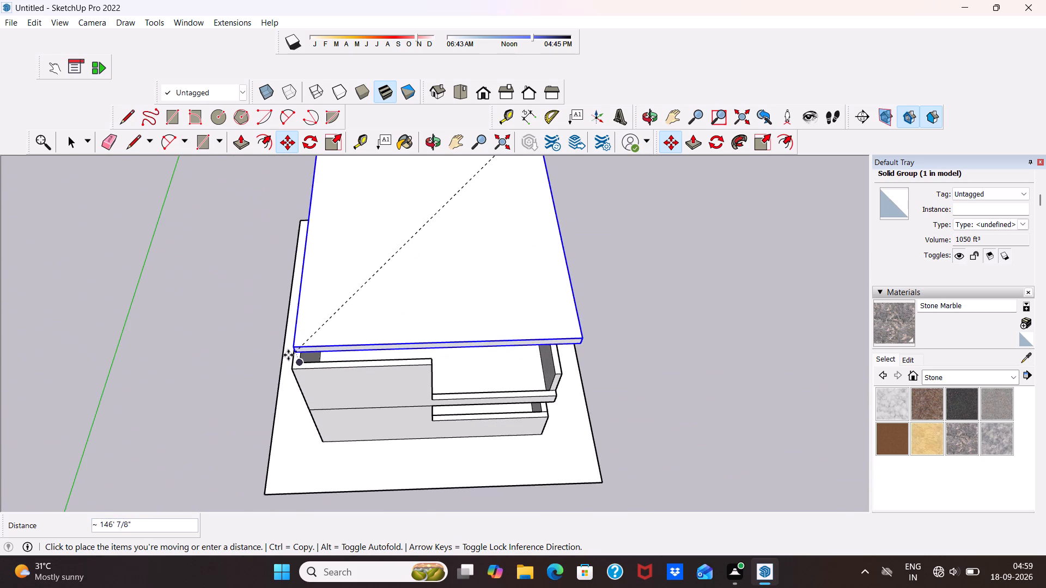
scroll(287, 370, "up", 5)
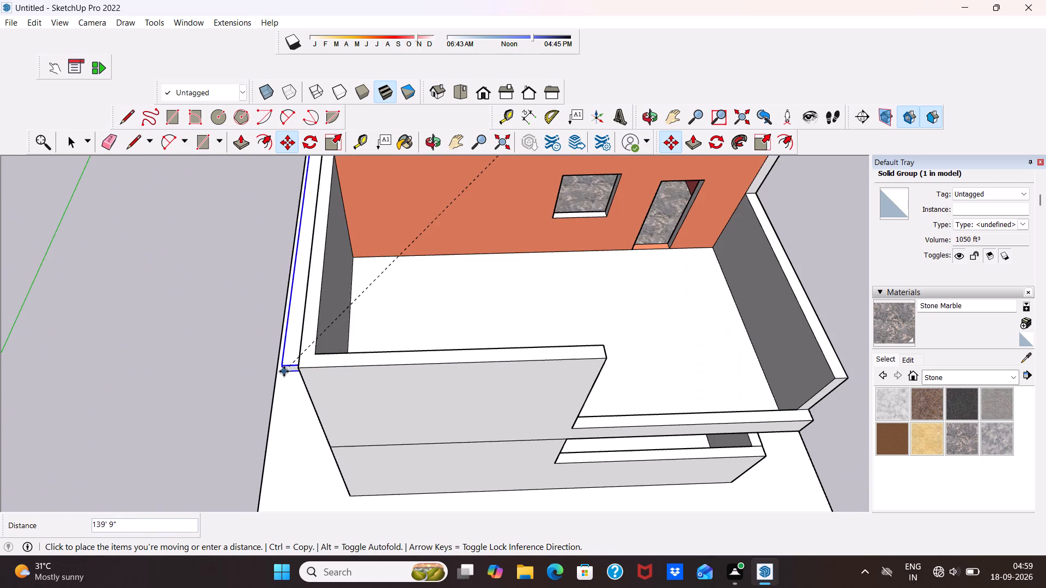
scroll(301, 352, "up", 1)
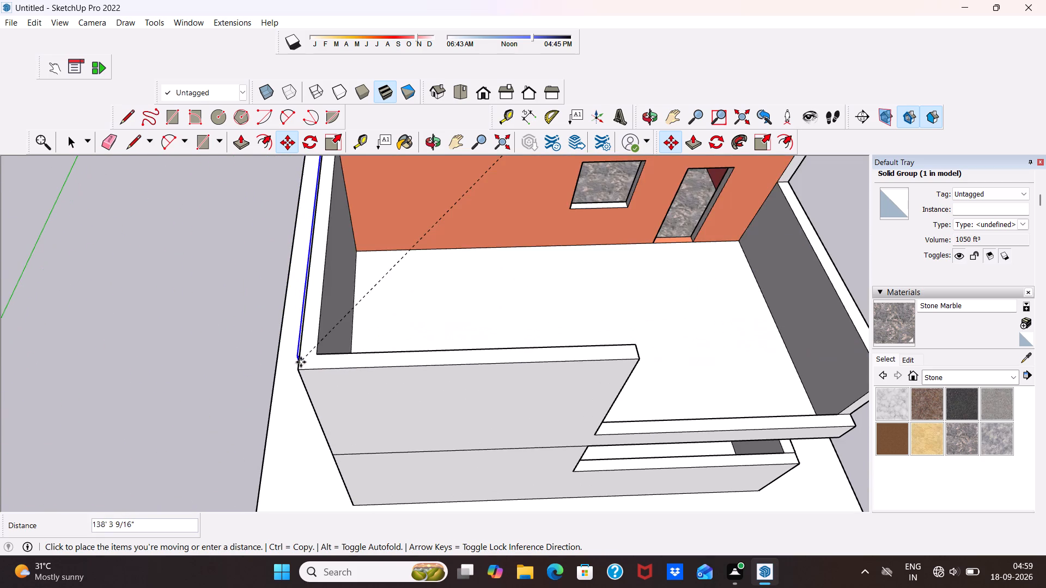
left_click(300, 366)
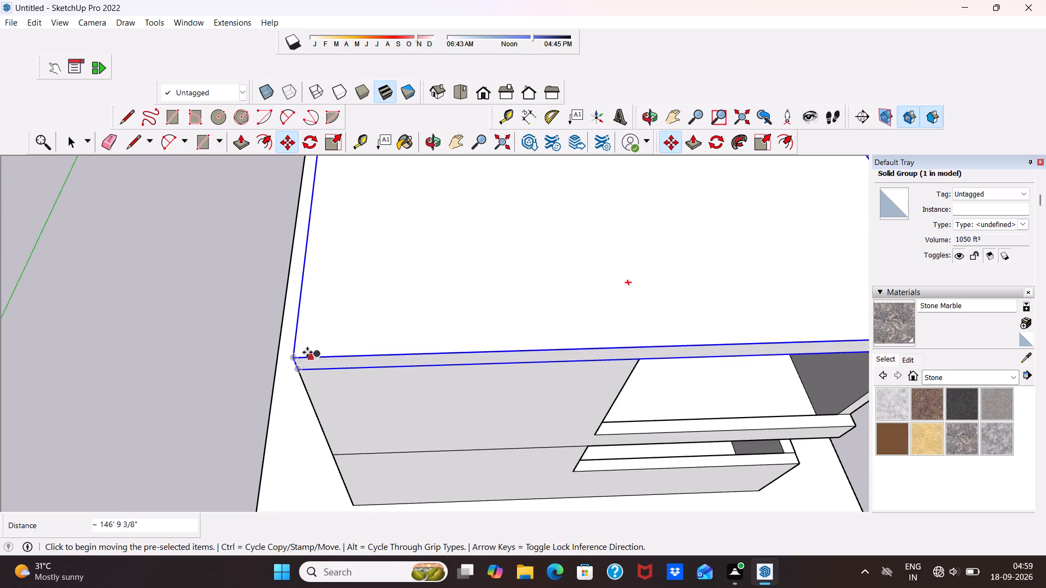
Deselect the roof slab and inspect its fit on the building from the front, the sides and eye level.
scroll(307, 352, "down", 6)
middle_click_drag(392, 317, 154, 163)
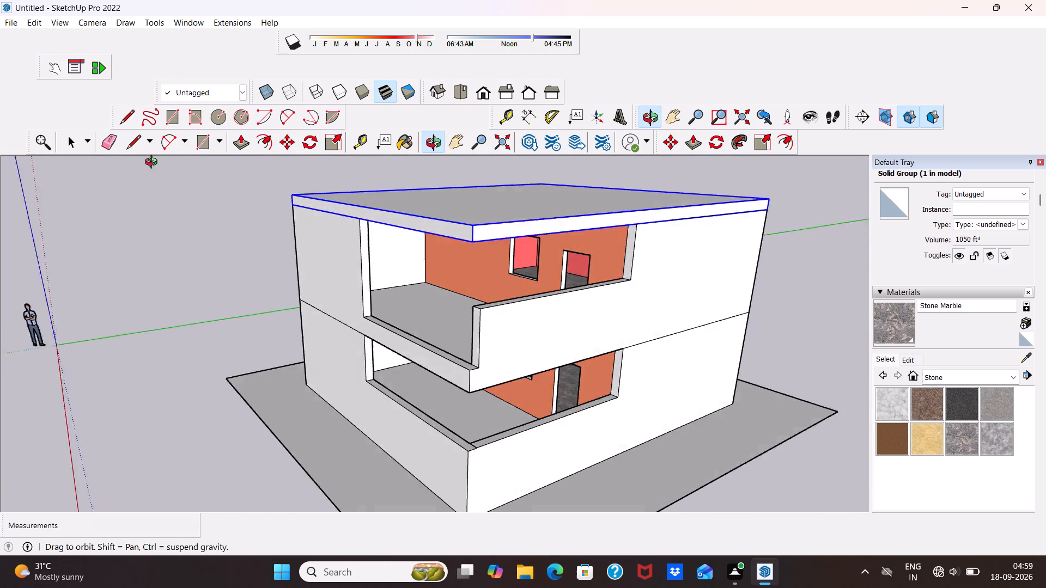
middle_click_drag(154, 163, 141, 163)
scroll(349, 227, "down", 2)
middle_click_drag(376, 233, 115, 243)
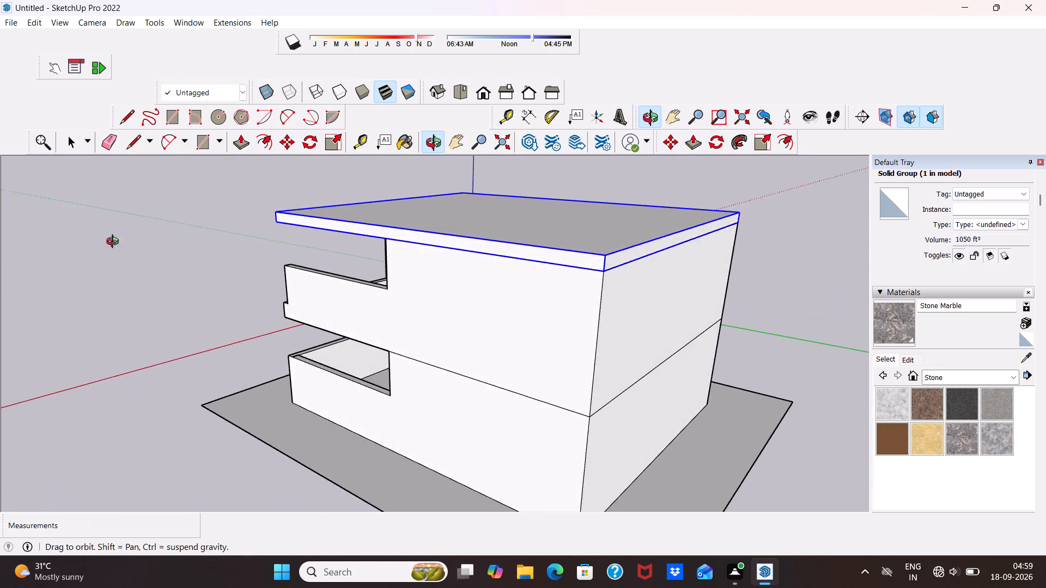
middle_click_drag(115, 243, 563, 215)
key("space")
key("space")
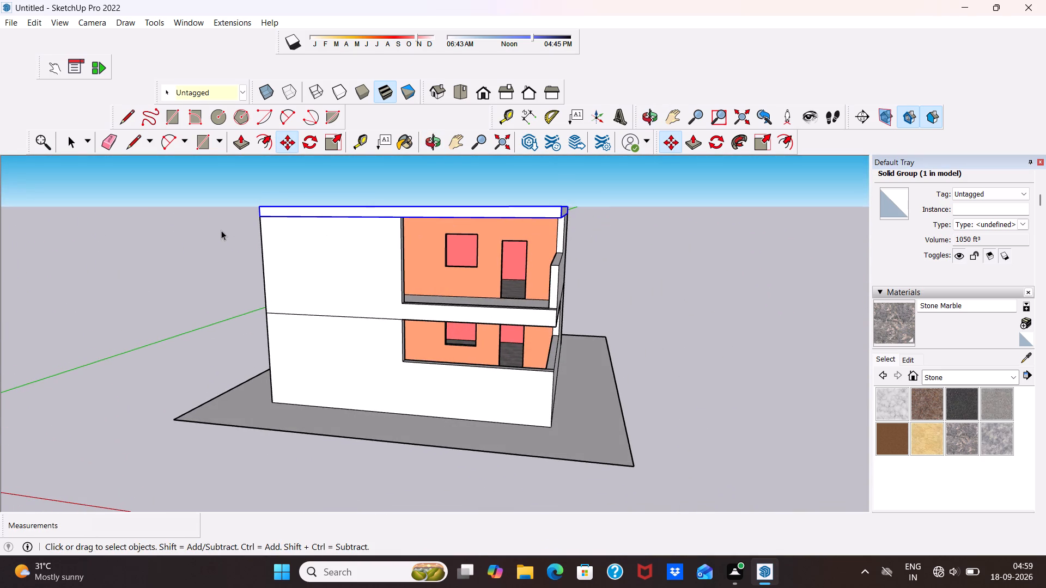
double_click(221, 230)
middle_click_drag(280, 218, 356, 225)
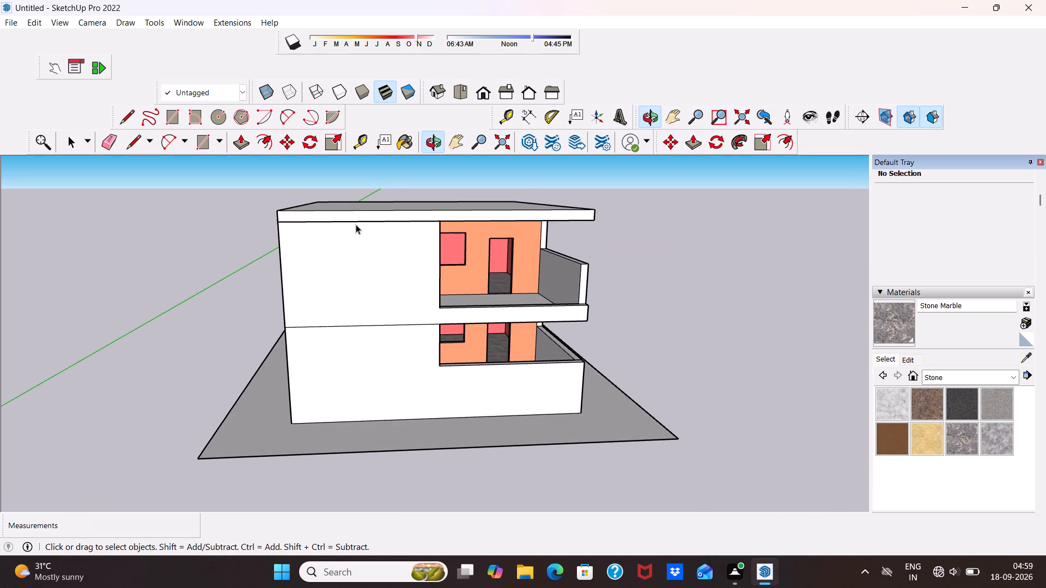
middle_click_drag(451, 244, 447, 222)
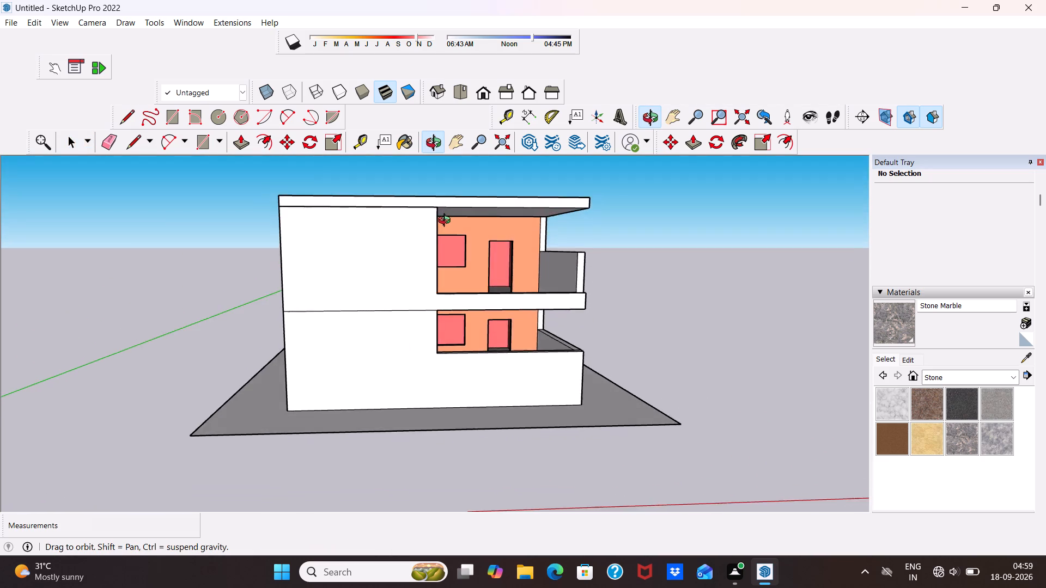
middle_click_drag(447, 222, 432, 248)
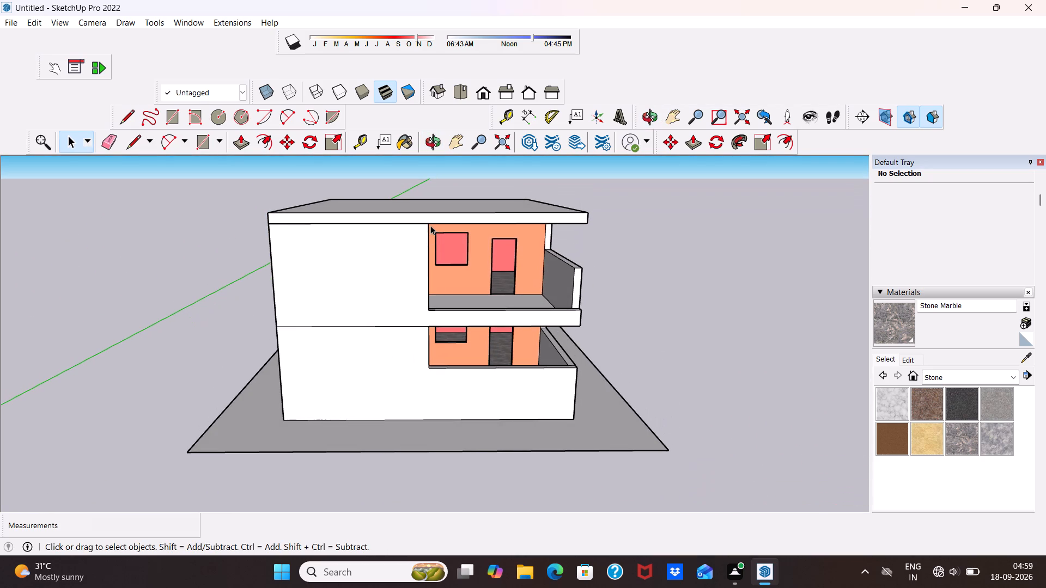
scroll(430, 225, "down", 1)
middle_click_drag(430, 225, 396, 229)
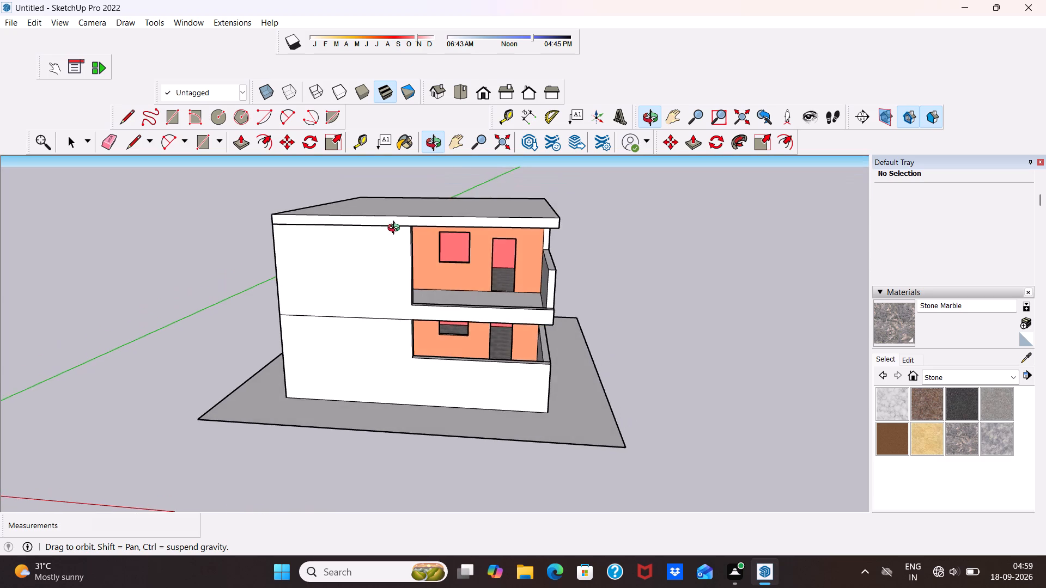
middle_click_drag(396, 229, 411, 227)
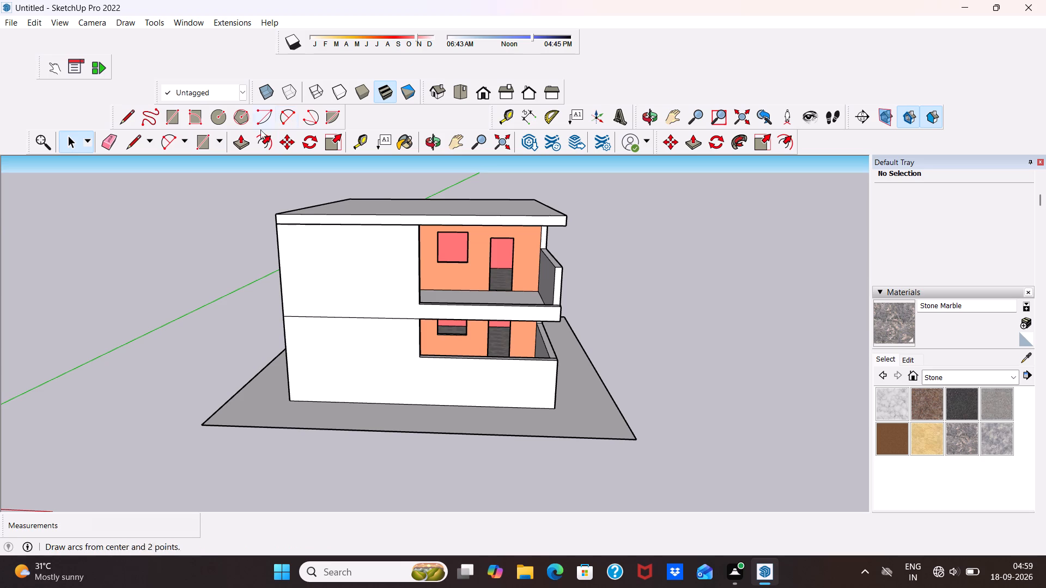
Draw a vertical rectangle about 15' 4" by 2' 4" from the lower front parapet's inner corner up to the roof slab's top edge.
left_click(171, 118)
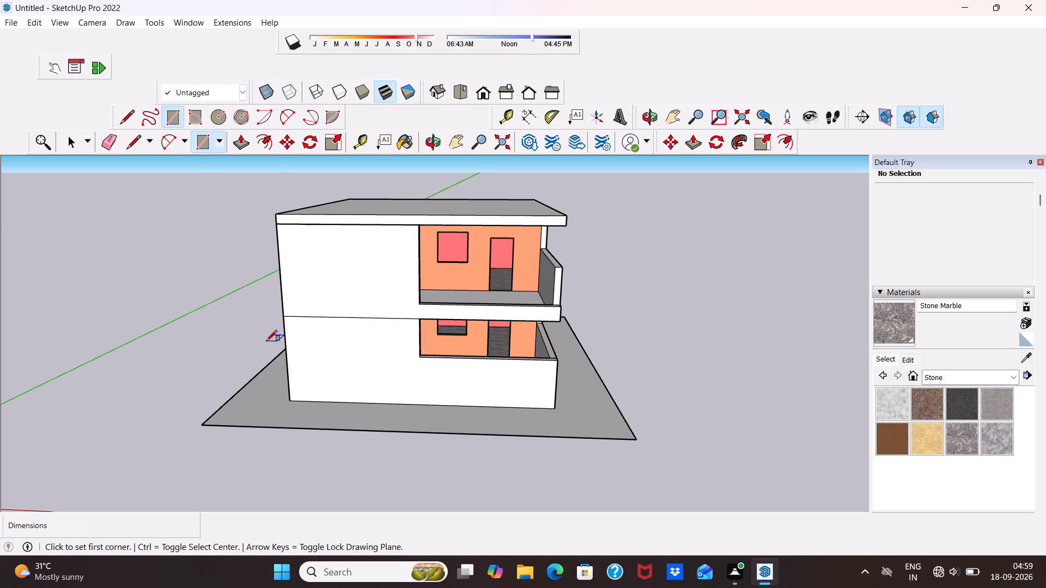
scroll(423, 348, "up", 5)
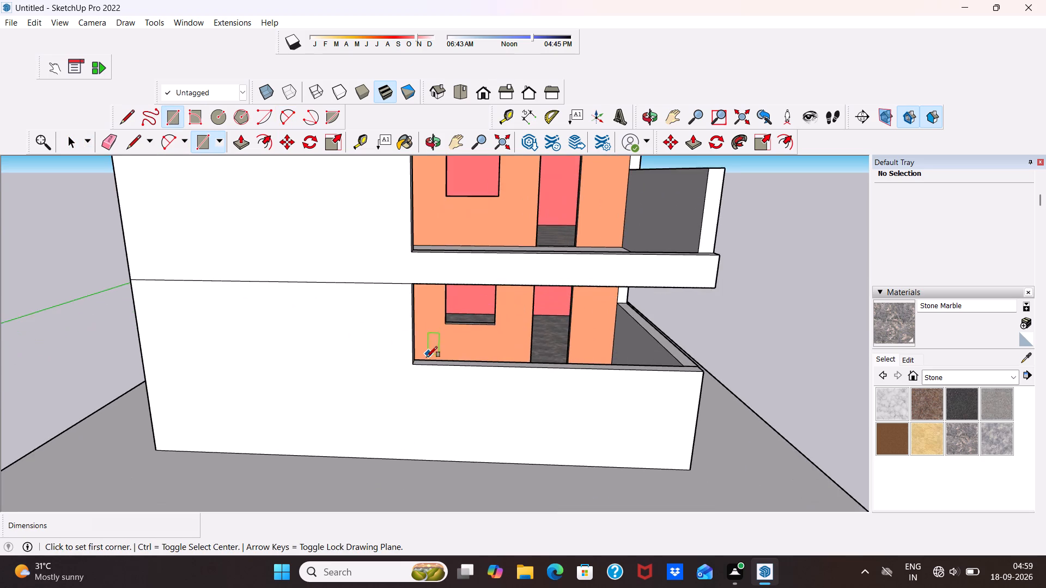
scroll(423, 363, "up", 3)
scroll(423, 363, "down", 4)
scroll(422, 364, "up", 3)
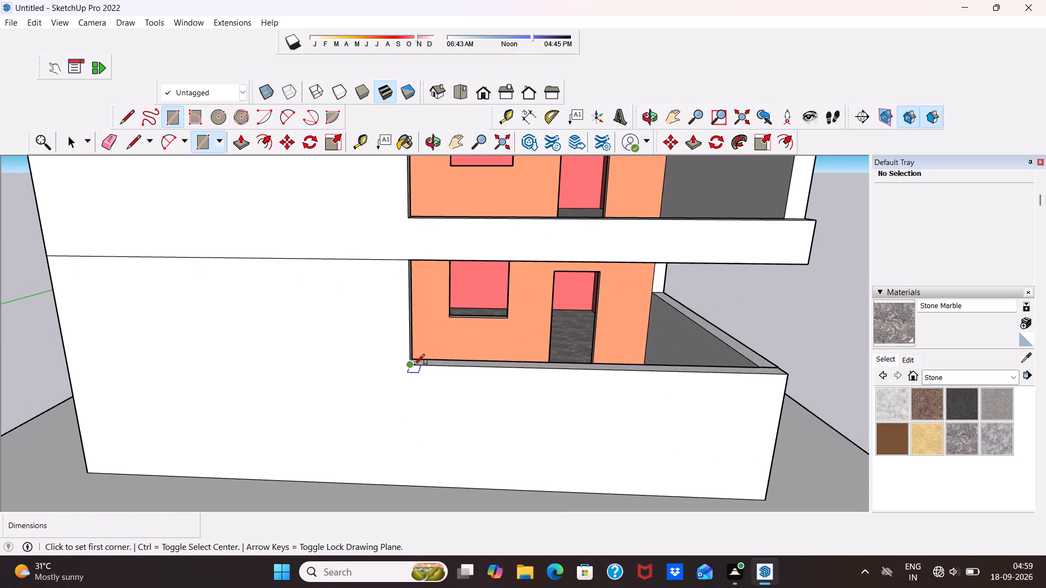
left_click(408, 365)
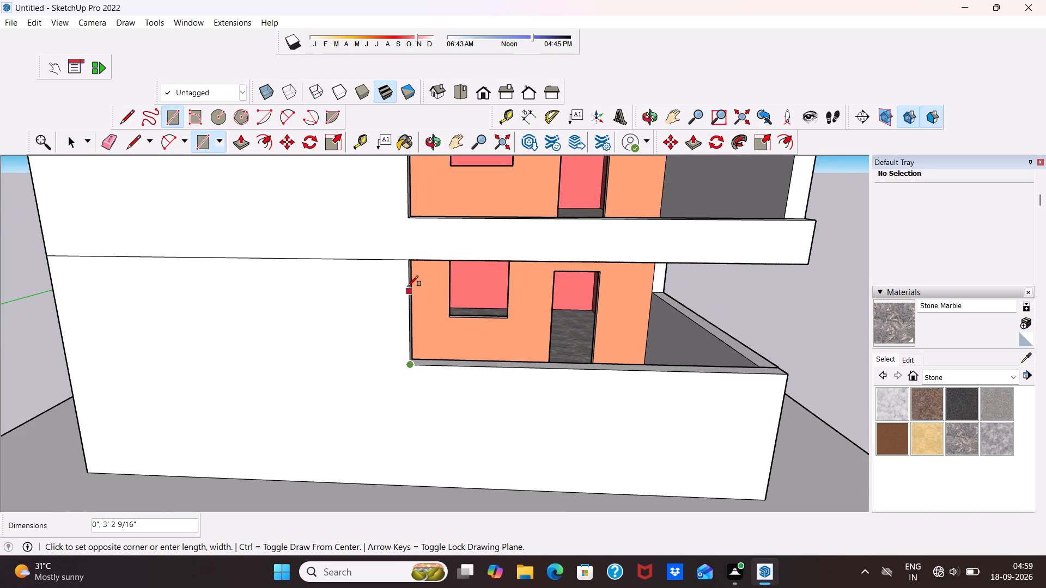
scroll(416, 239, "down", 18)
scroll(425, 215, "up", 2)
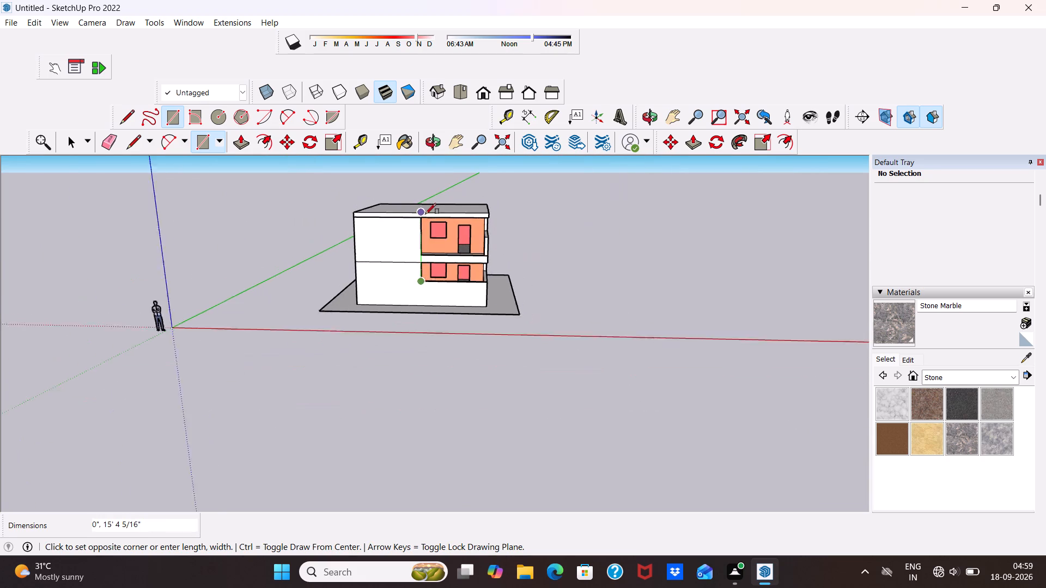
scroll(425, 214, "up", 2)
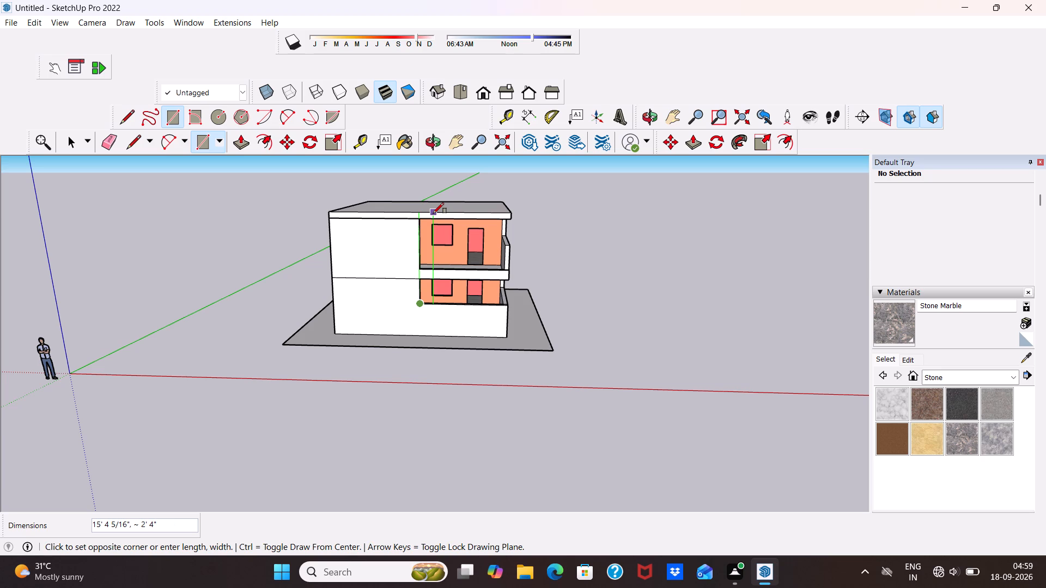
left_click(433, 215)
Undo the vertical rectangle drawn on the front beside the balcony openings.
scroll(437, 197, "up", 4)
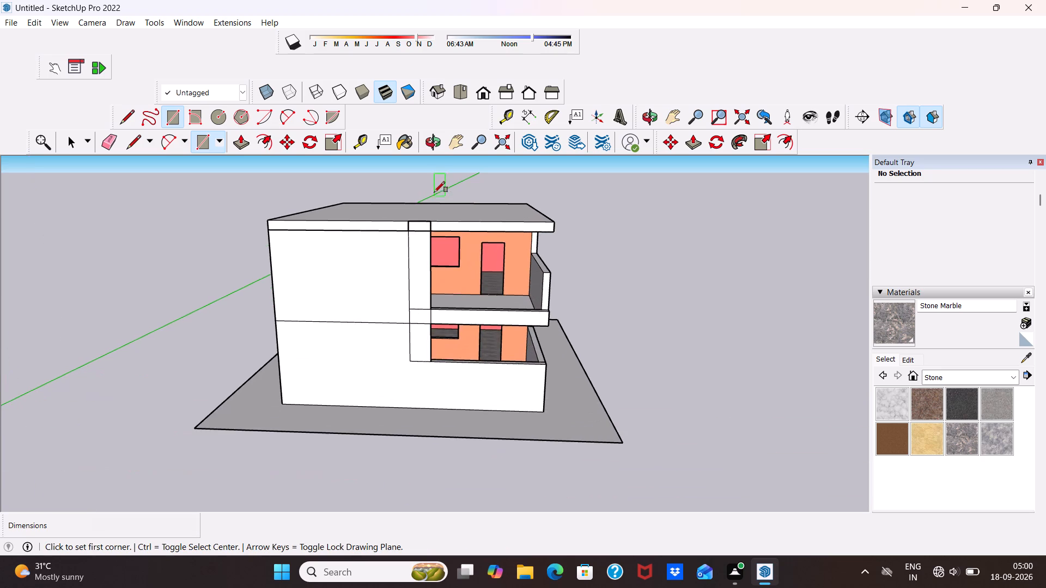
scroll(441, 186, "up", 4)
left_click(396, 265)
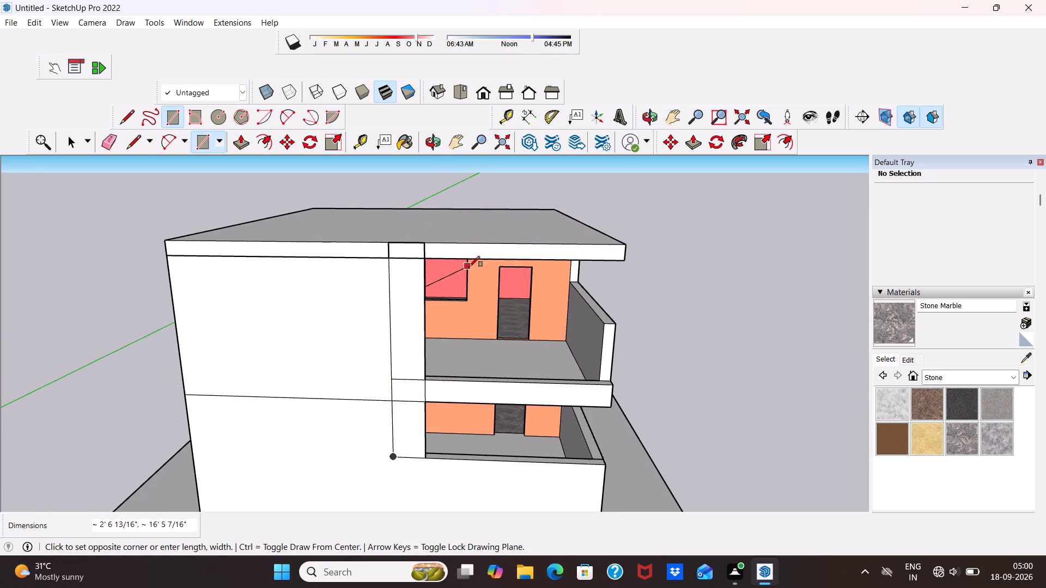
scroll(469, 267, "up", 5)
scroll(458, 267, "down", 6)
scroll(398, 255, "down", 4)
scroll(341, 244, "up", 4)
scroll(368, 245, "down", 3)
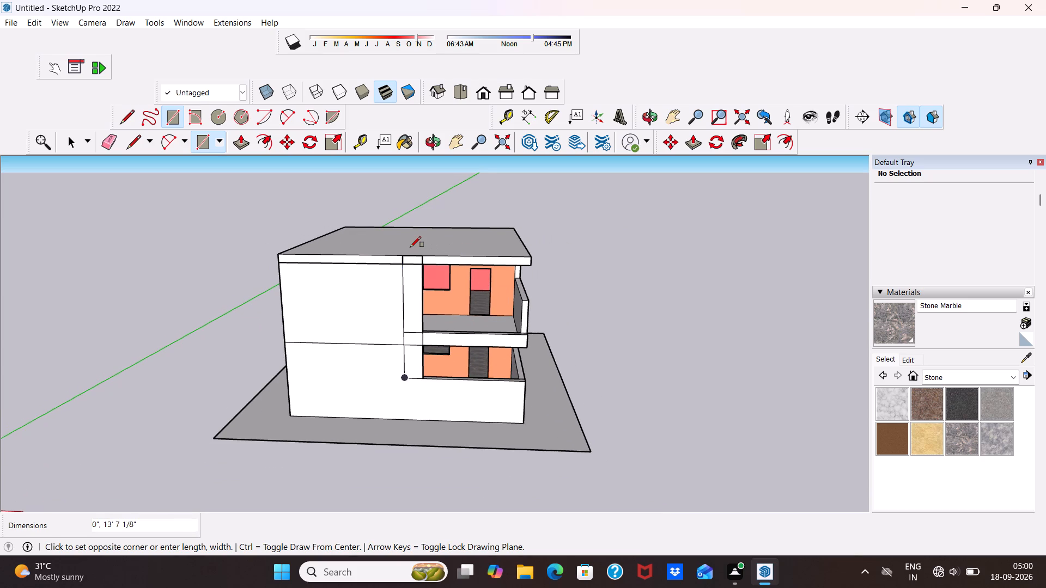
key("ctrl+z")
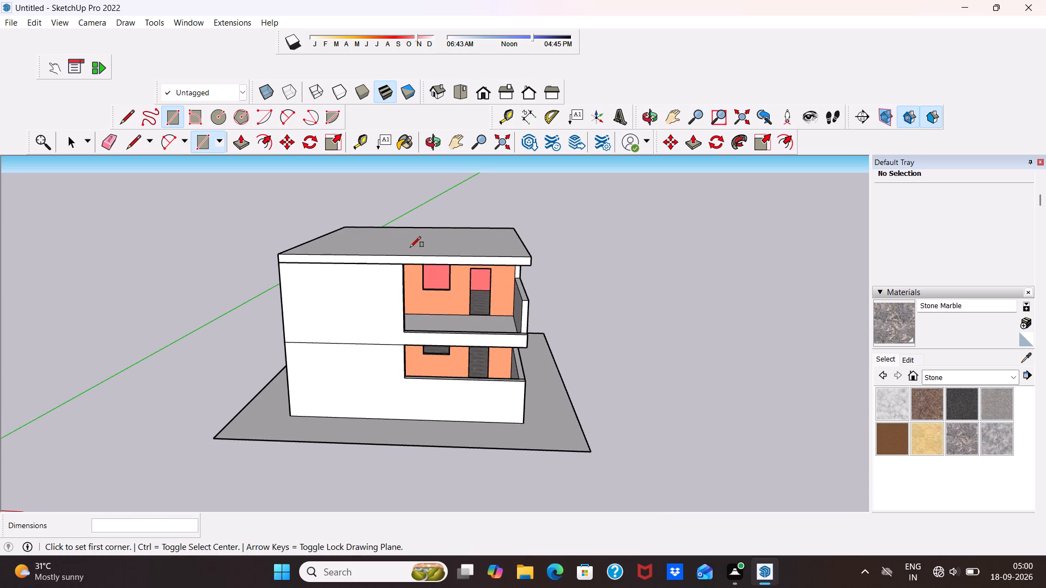
Draw a vertical rectangle about 15' 4" by 2' from the lower front opening's bottom corner up to the roof slab's top edge.
scroll(410, 247, "down", 1)
scroll(417, 353, "up", 3)
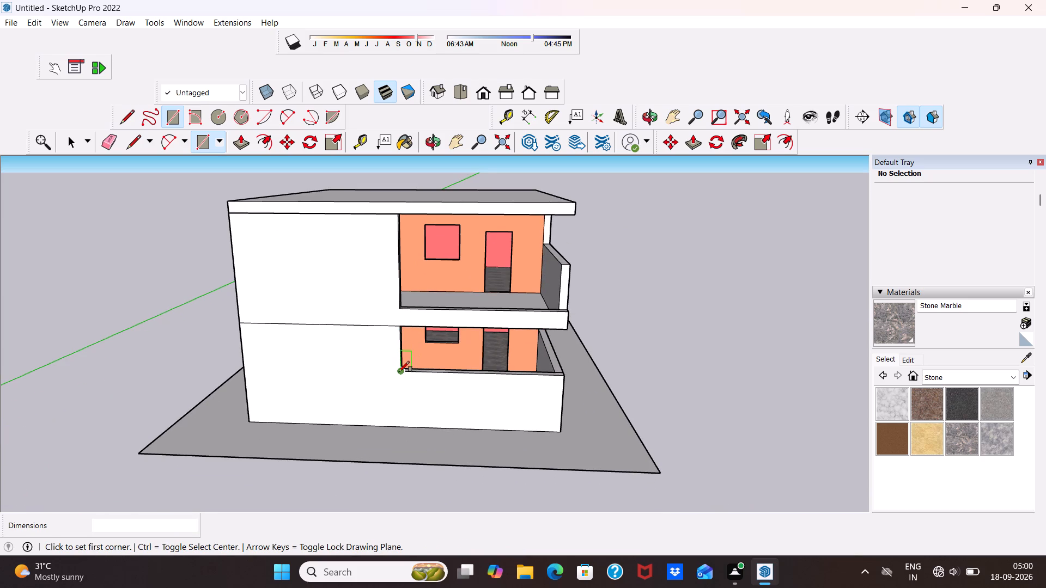
left_click(399, 371)
scroll(408, 216, "up", 4)
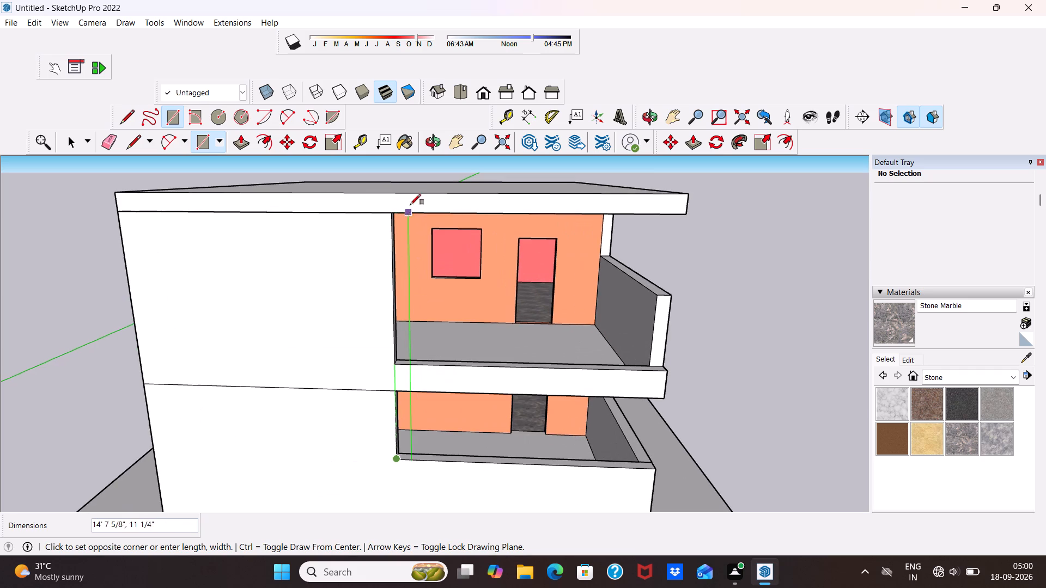
scroll(421, 201, "down", 7)
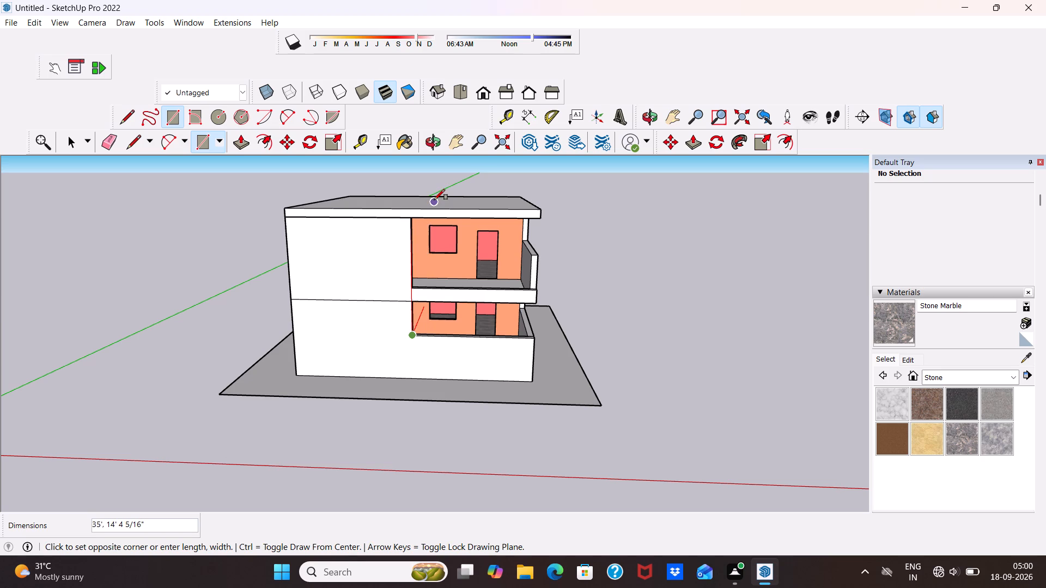
scroll(435, 205, "up", 1)
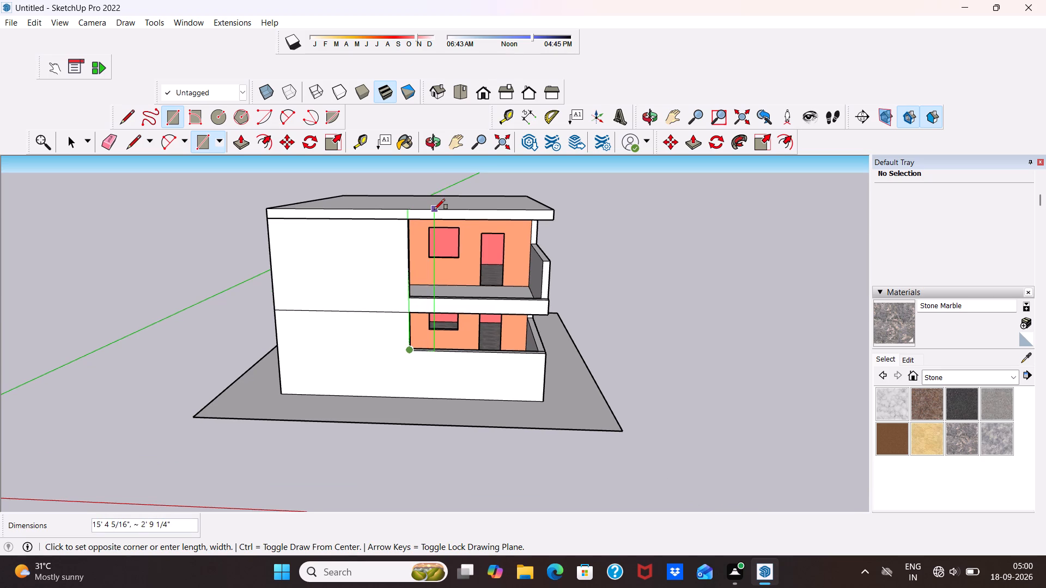
scroll(434, 210, "up", 3)
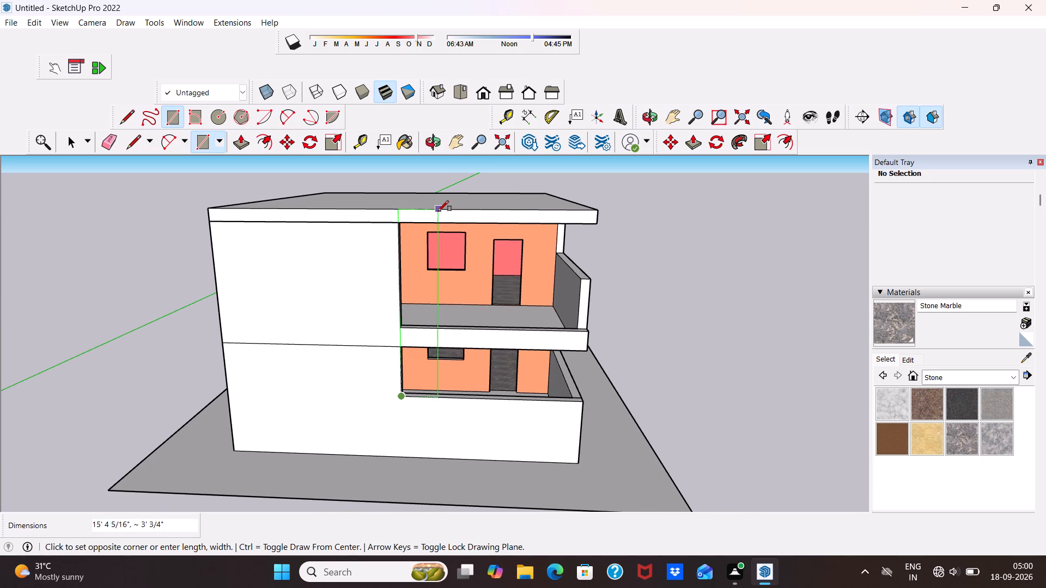
scroll(438, 211, "up", 5)
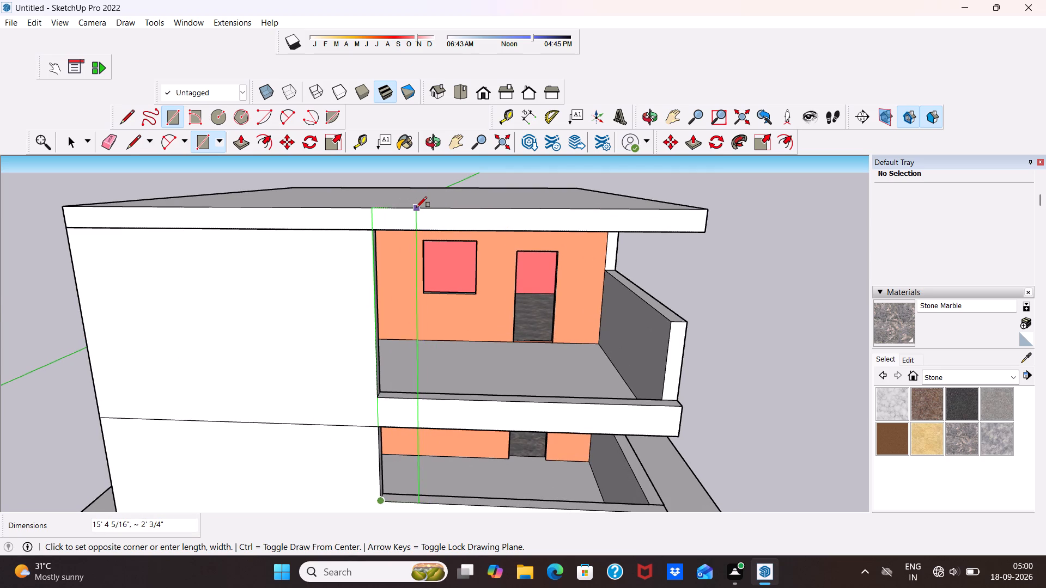
scroll(416, 207, "up", 2)
scroll(416, 207, "down", 5)
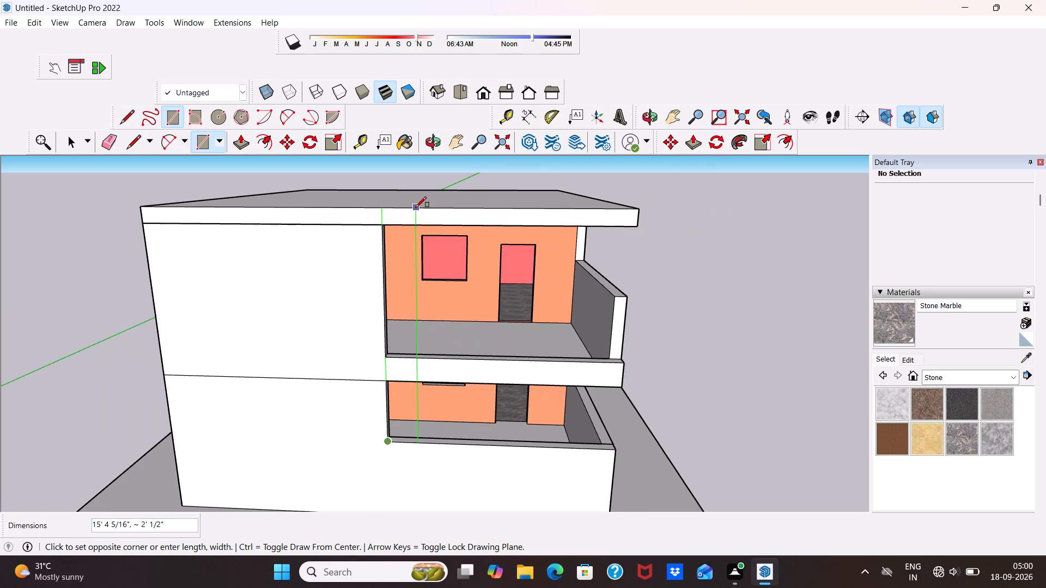
left_click(416, 207)
key("space")
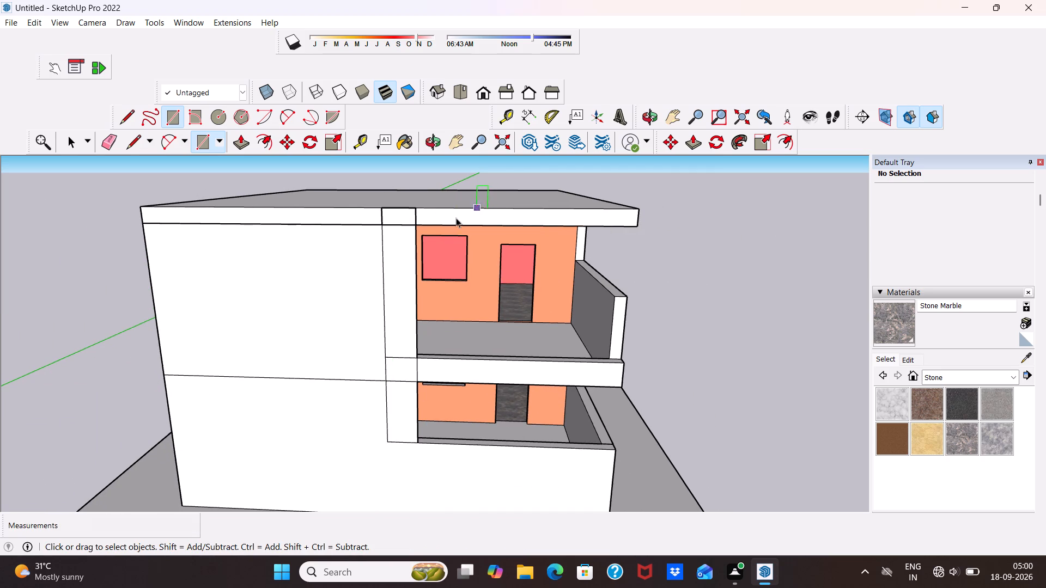
Extrude the upper section of the vertical strip, between the roof slab and the upper parapet, outward by 3".
left_click(402, 241)
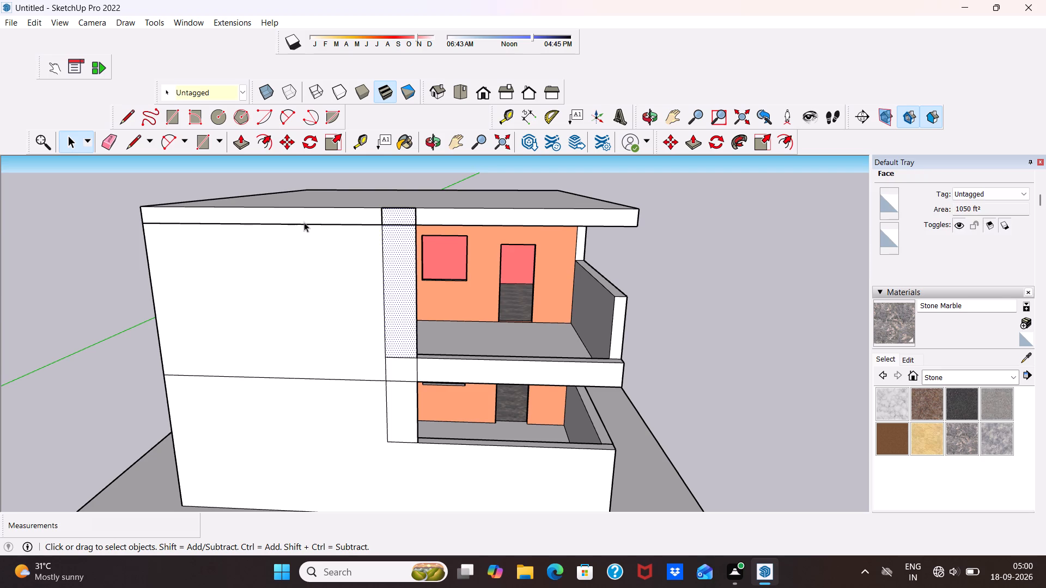
left_click(242, 141)
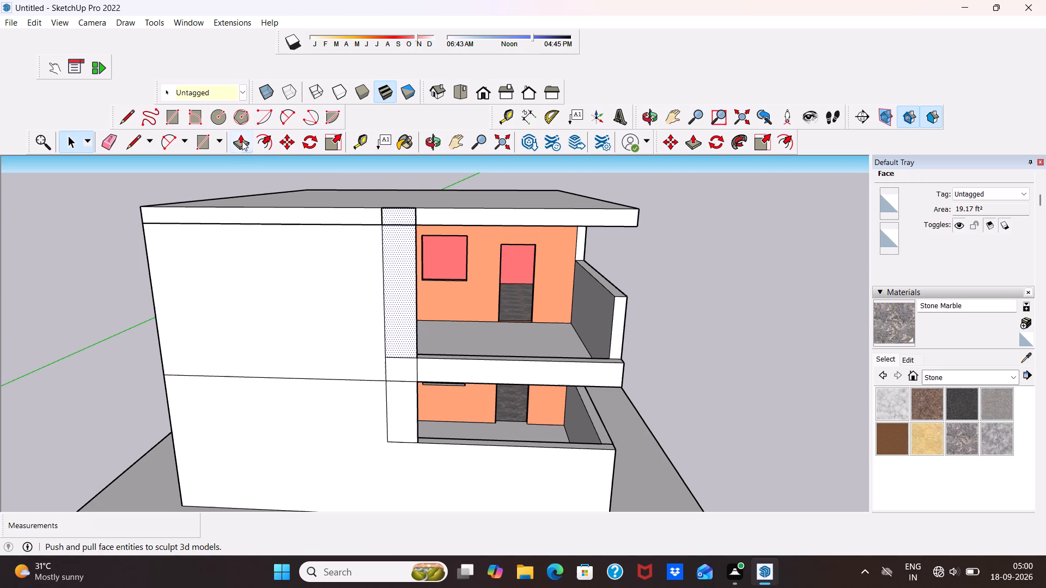
left_click(405, 255)
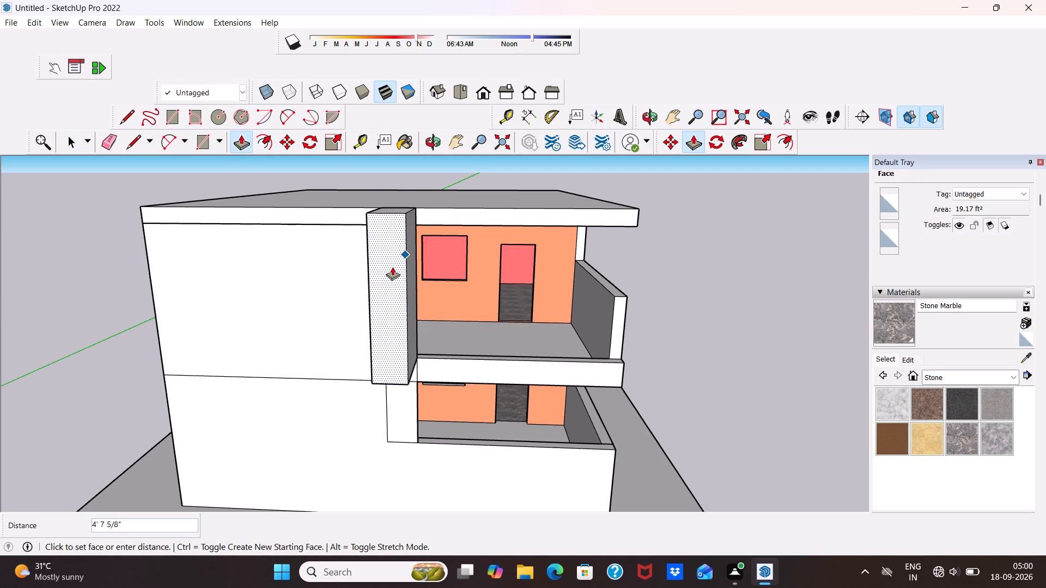
type("3\"")
key("Return")
Pull the raised strip's underside down about 1 1/2" over the section in front of the floor band.
scroll(392, 267, "up", 1)
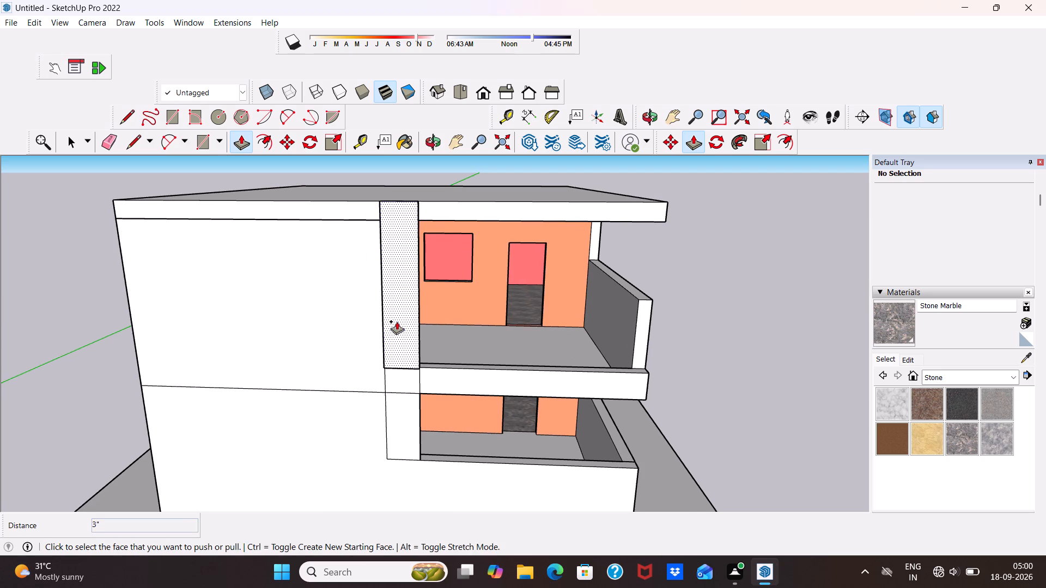
middle_click_drag(397, 321, 380, 236)
scroll(391, 287, "up", 3)
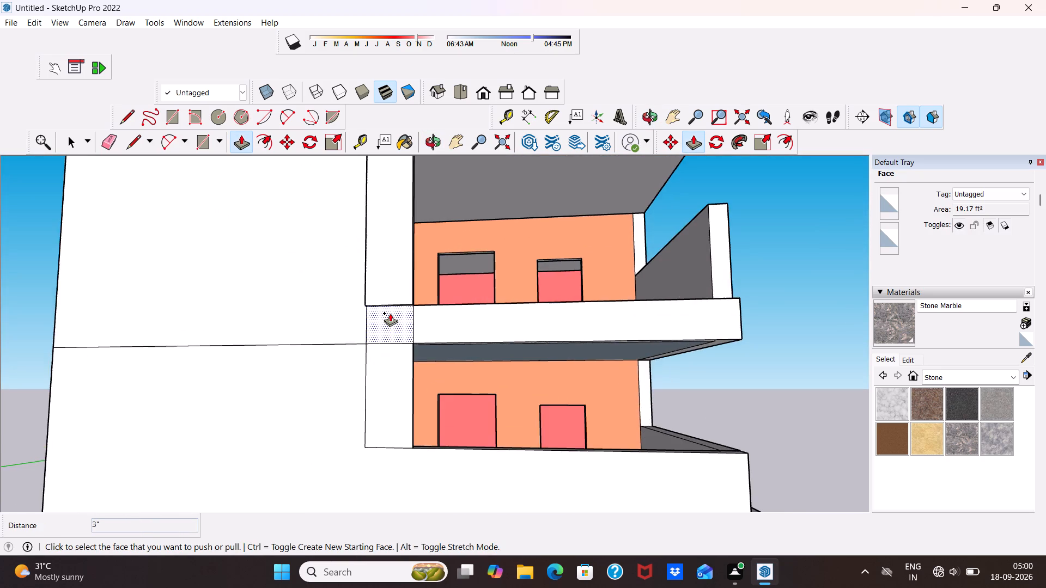
scroll(391, 328, "up", 5)
left_click(403, 316)
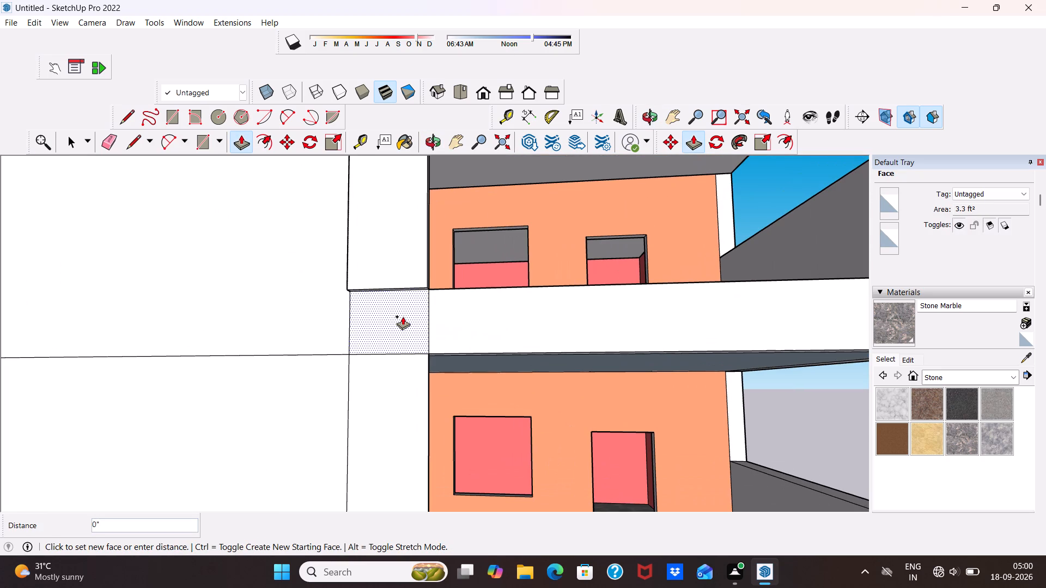
key("space")
scroll(391, 303, "up", 2)
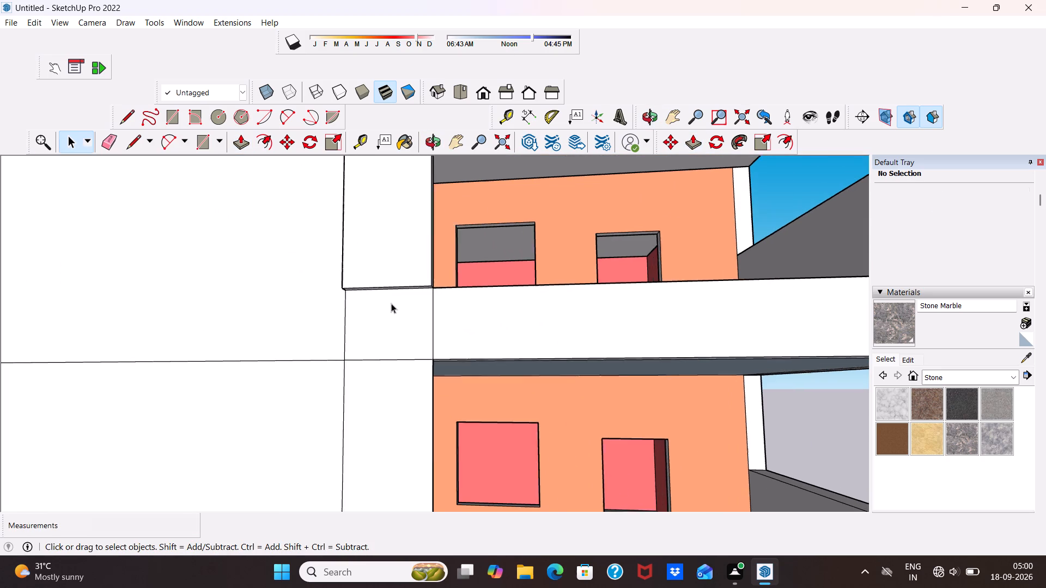
scroll(391, 303, "up", 1)
scroll(391, 303, "down", 1)
middle_click_drag(391, 303, 496, 189)
scroll(370, 293, "up", 2)
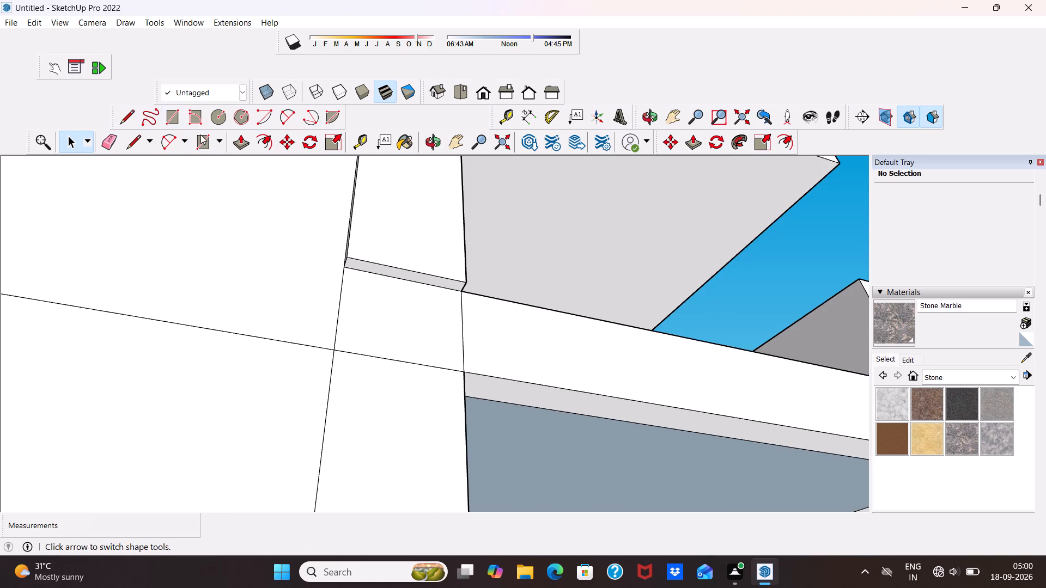
left_click(244, 140)
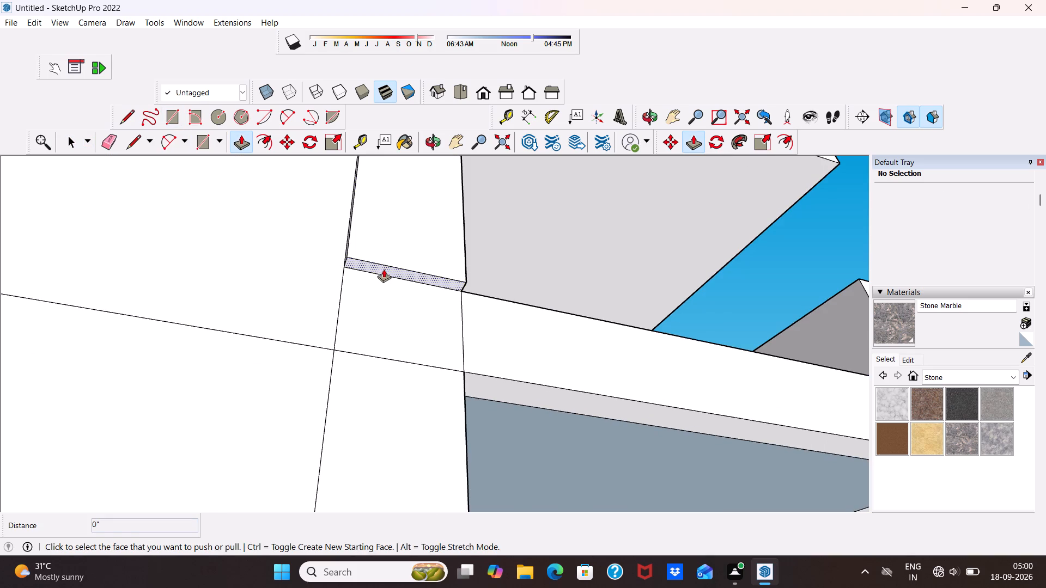
left_click_drag(384, 266, 384, 272)
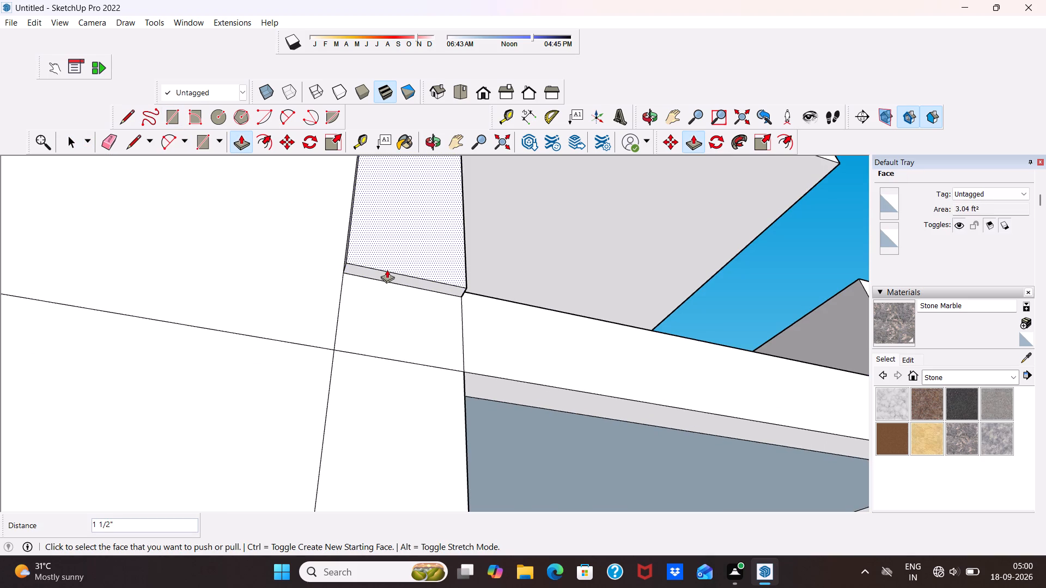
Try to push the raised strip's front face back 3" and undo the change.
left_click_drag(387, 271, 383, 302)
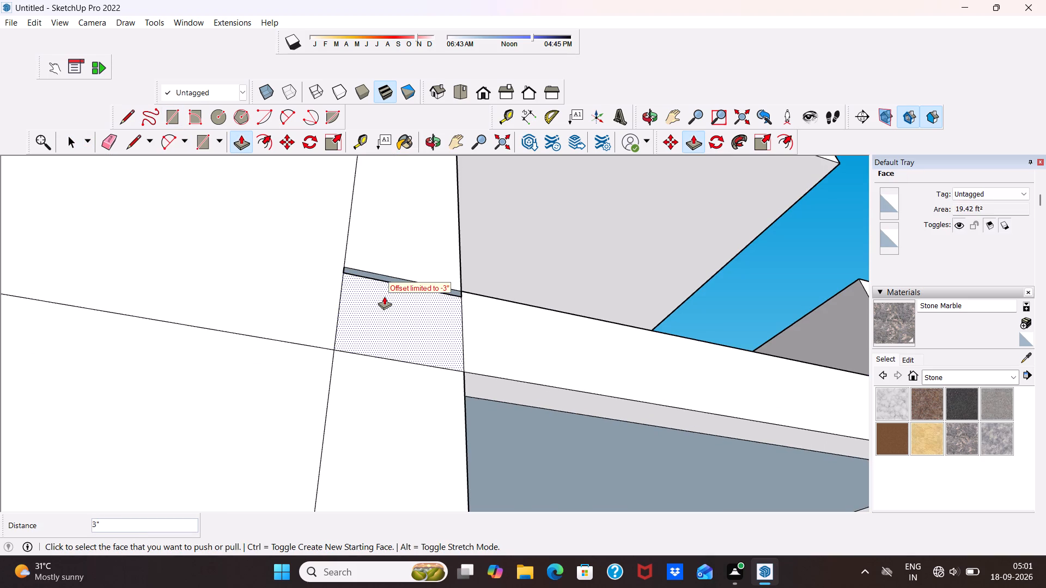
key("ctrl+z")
Pull the raised strip's underside down in two stages, about 1' 2" and 9", past the line between the storeys.
scroll(386, 278, "up", 4)
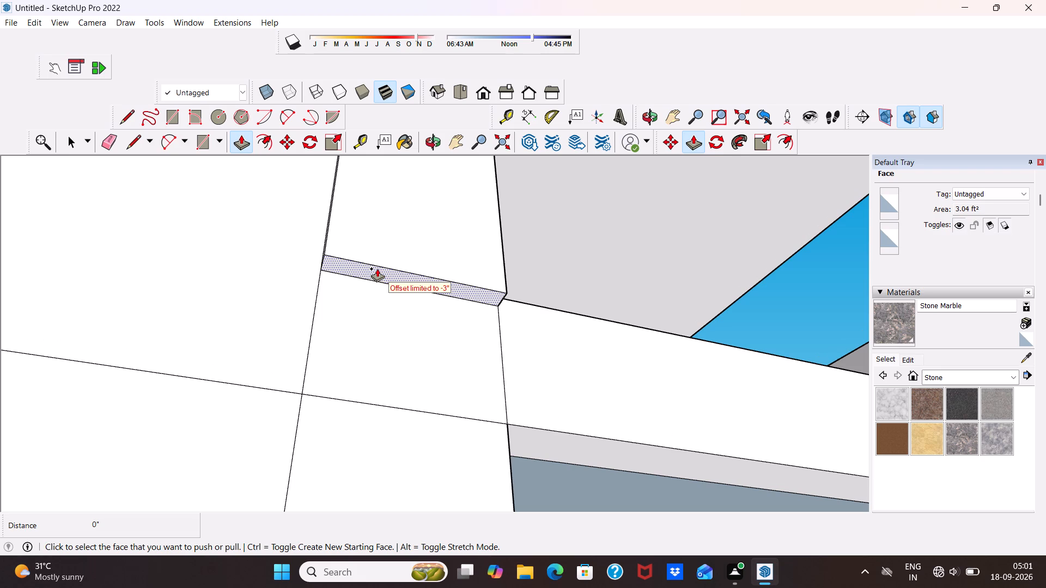
left_click_drag(377, 268, 369, 360)
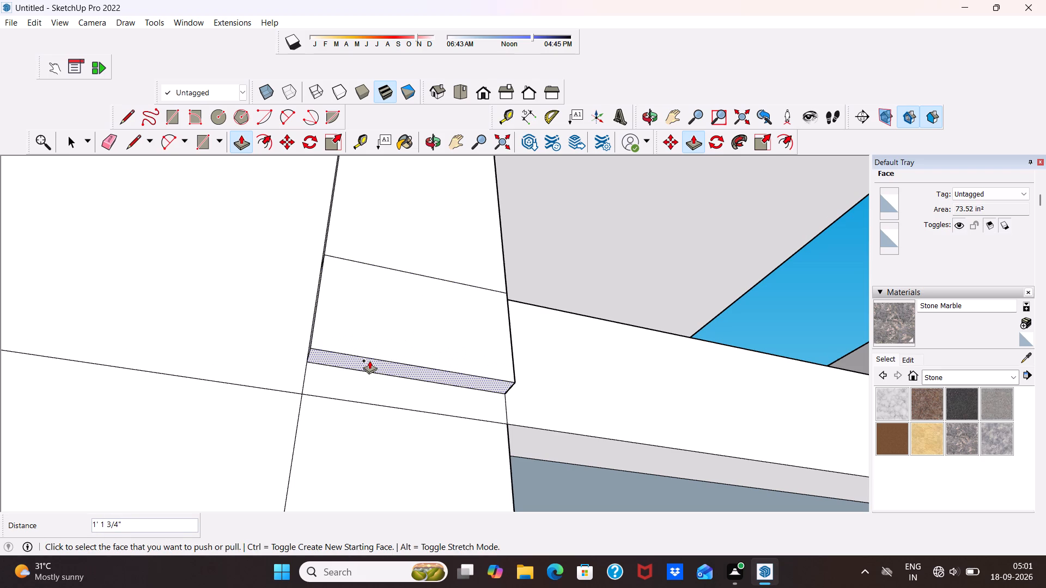
scroll(369, 361, "down", 6)
scroll(369, 361, "up", 6)
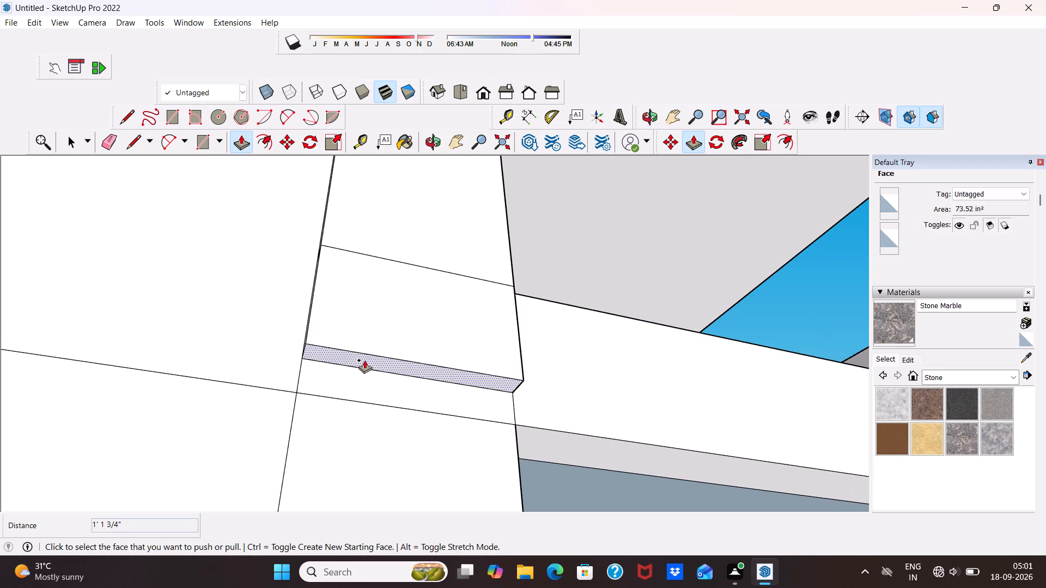
left_click_drag(364, 358, 374, 437)
Extend the raised strip's underside down to the drawn rectangle's bottom edge at the lower opening's corner.
scroll(374, 437, "down", 6)
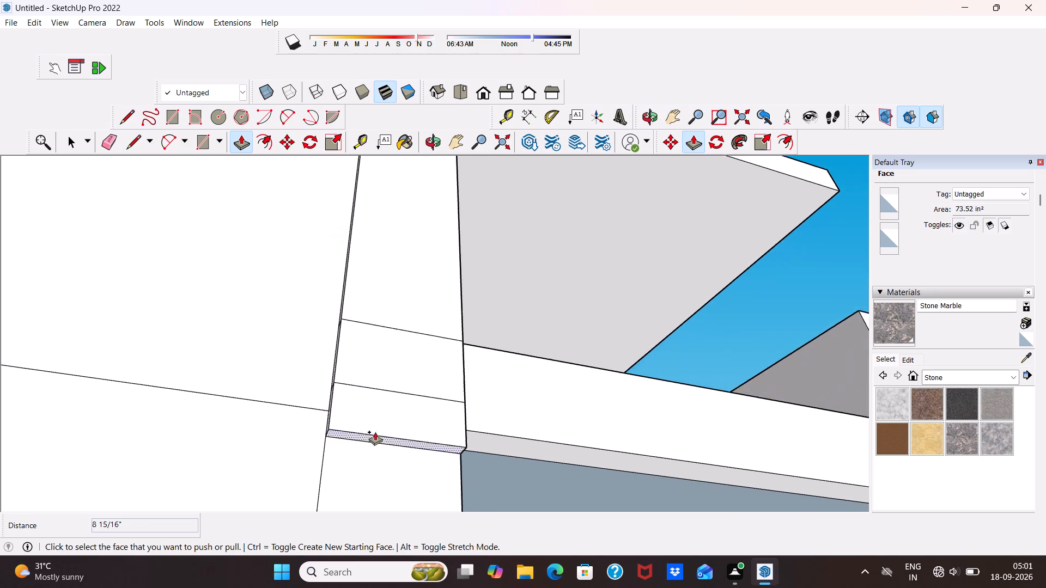
scroll(375, 432, "down", 14)
scroll(380, 436, "up", 8)
scroll(392, 371, "down", 8)
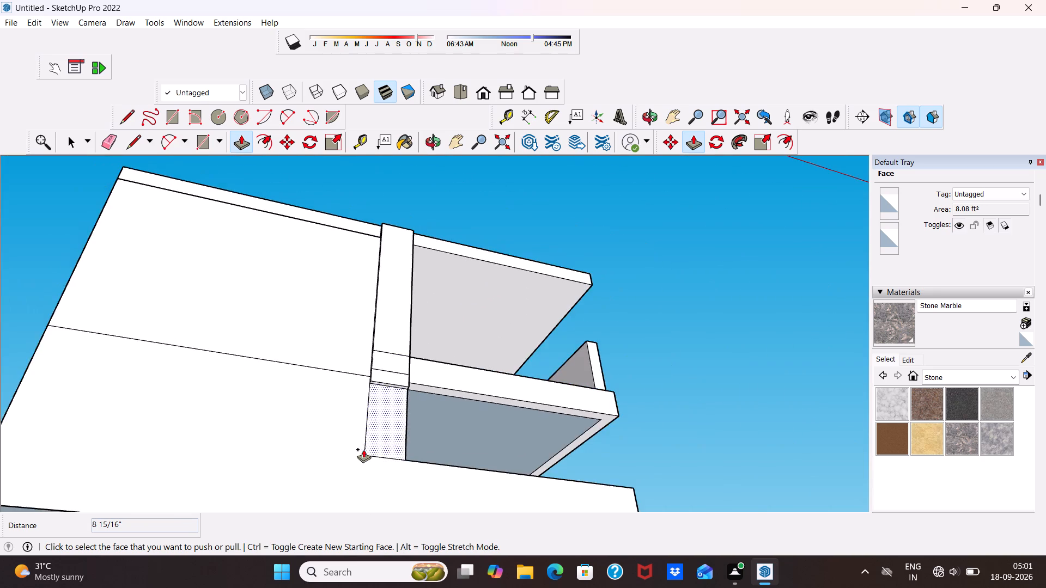
scroll(357, 466, "up", 8)
scroll(399, 370, "up", 4)
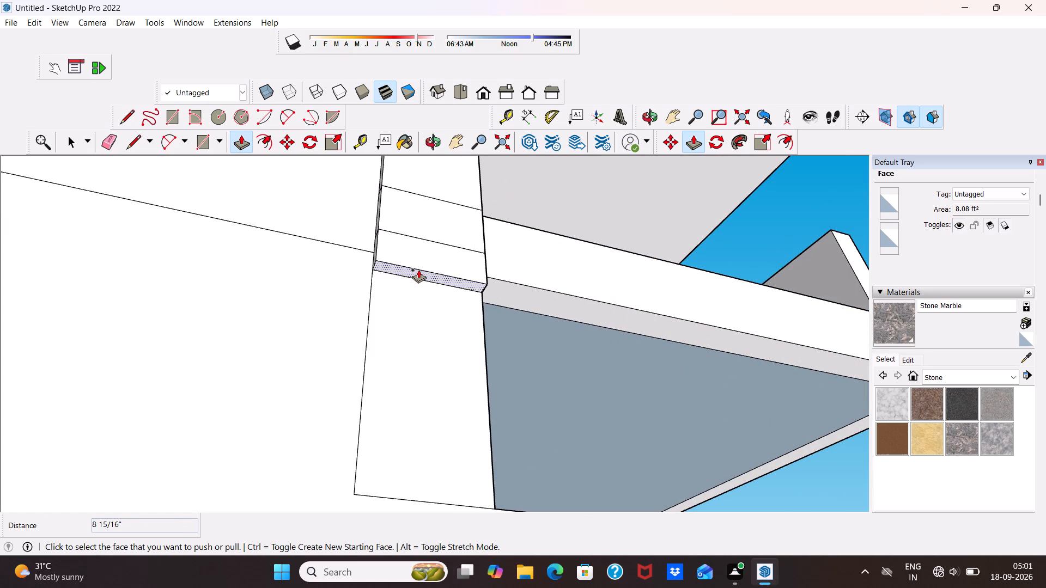
left_click_drag(418, 269, 430, 457)
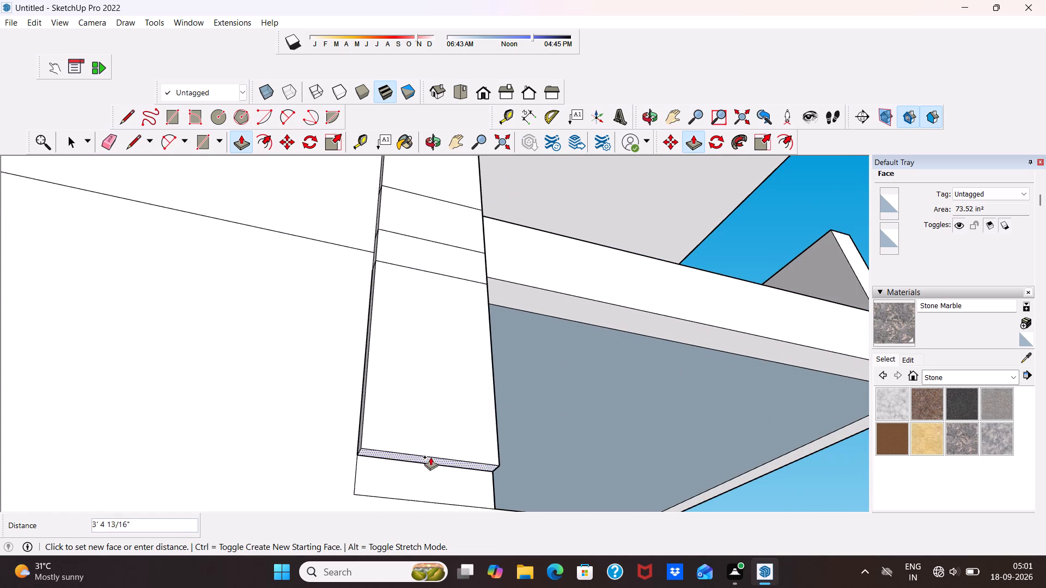
left_click_drag(430, 457, 432, 494)
key("space")
Erase the three horizontal seam lines across the front face of the raised strip.
middle_click_drag(441, 282, 340, 405)
left_click(108, 136)
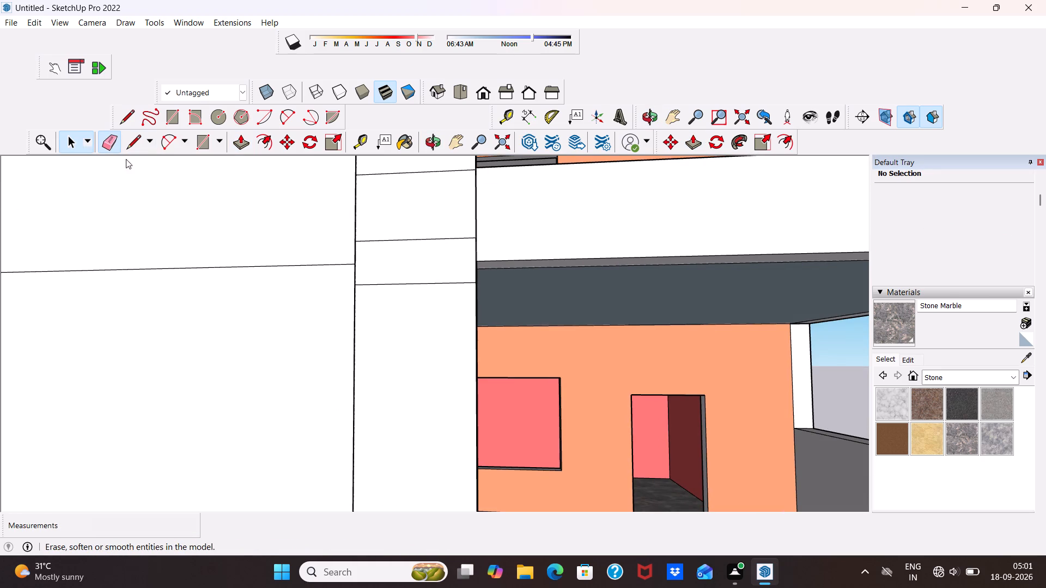
left_click(408, 282)
left_click(408, 285)
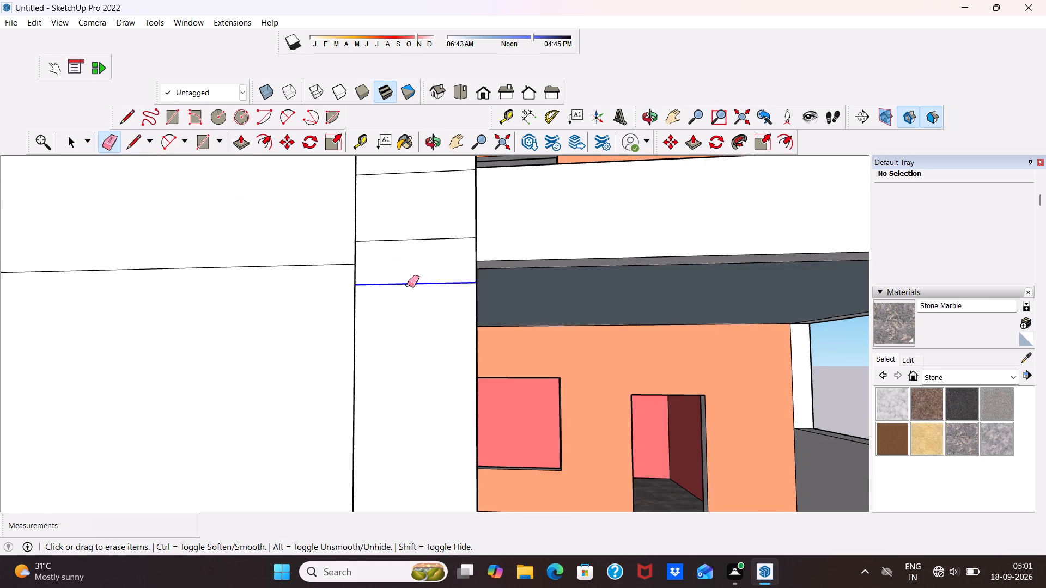
left_click(412, 241)
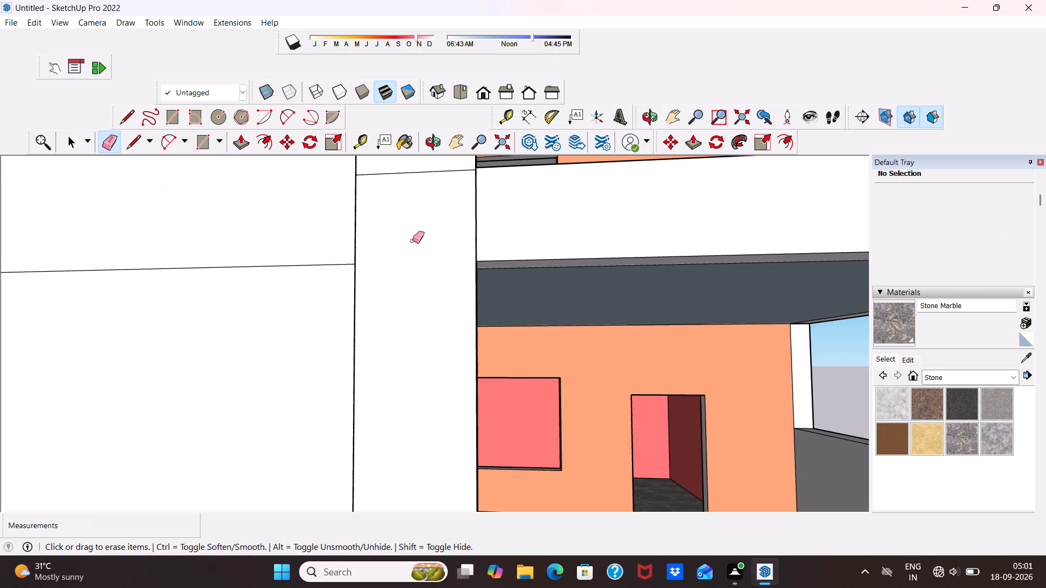
left_click(427, 173)
Erase the three leftover seam lines on the raised strip's narrow side face beside the balcony openings.
scroll(432, 194, "down", 3)
middle_click_drag(435, 210, 426, 204)
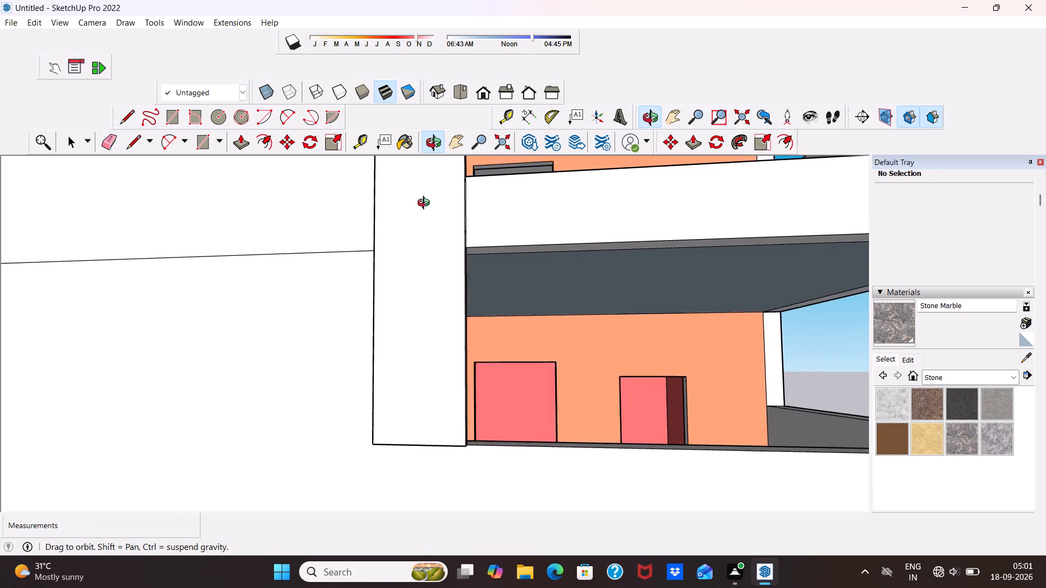
middle_click_drag(426, 204, 84, 231)
scroll(200, 209, "up", 1)
scroll(200, 206, "down", 4)
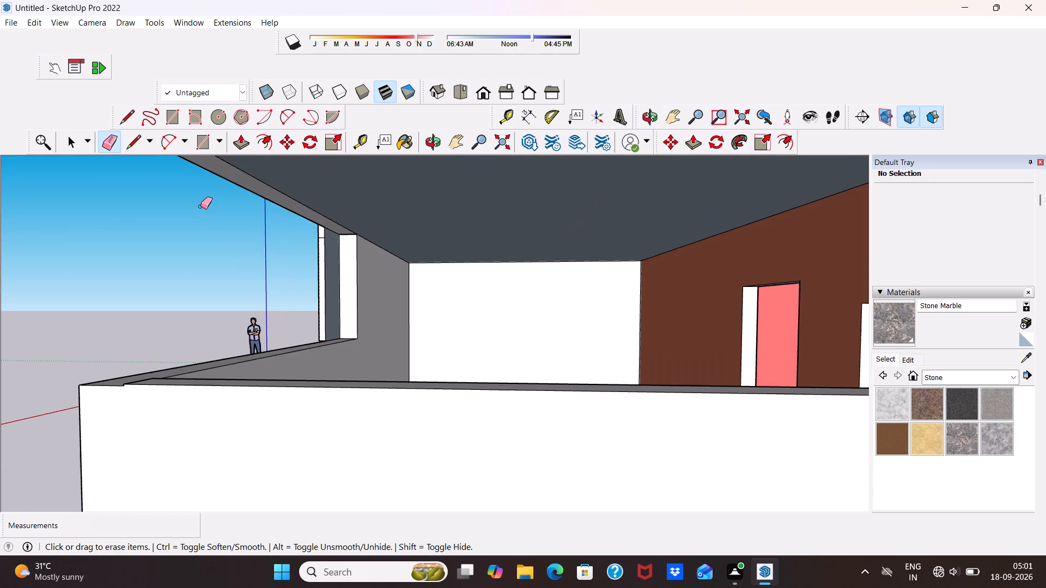
middle_click_drag(200, 206, 327, 223)
scroll(327, 224, "up", 4)
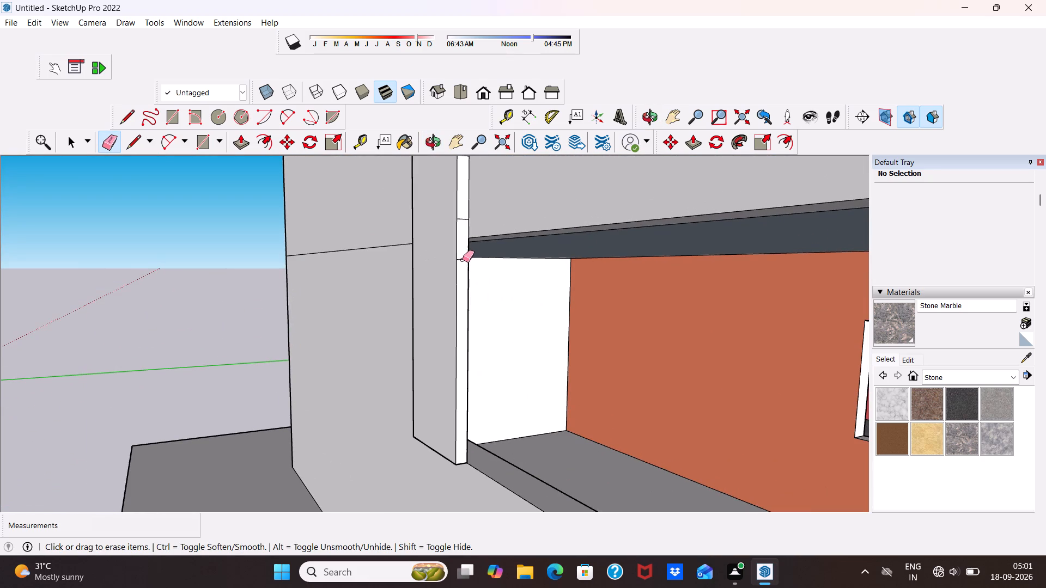
left_click(463, 260)
left_click(465, 219)
scroll(464, 218, "down", 4)
scroll(463, 235, "up", 1)
scroll(461, 241, "down", 2)
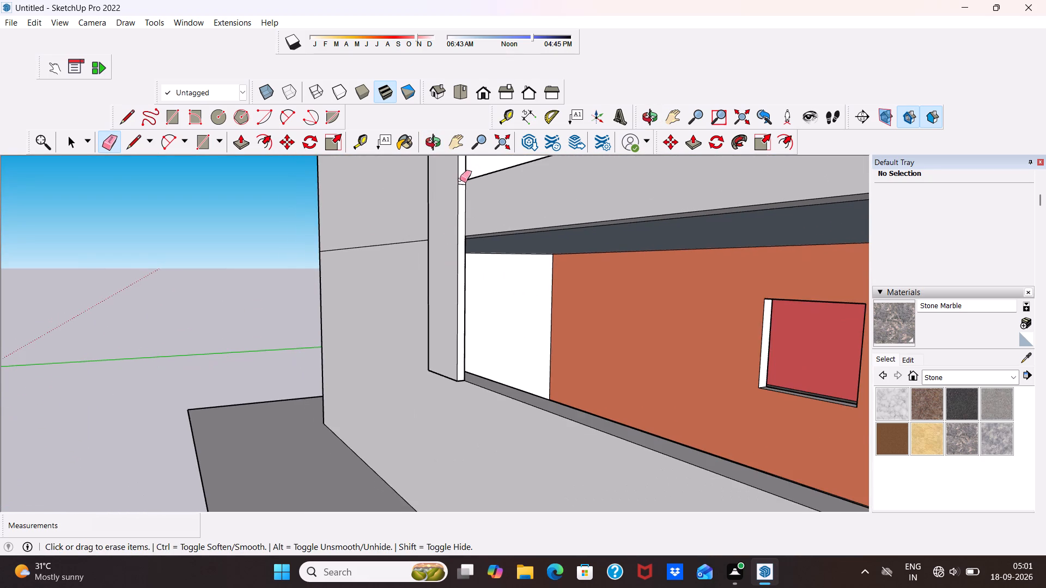
scroll(469, 173, "up", 9)
left_click(442, 206)
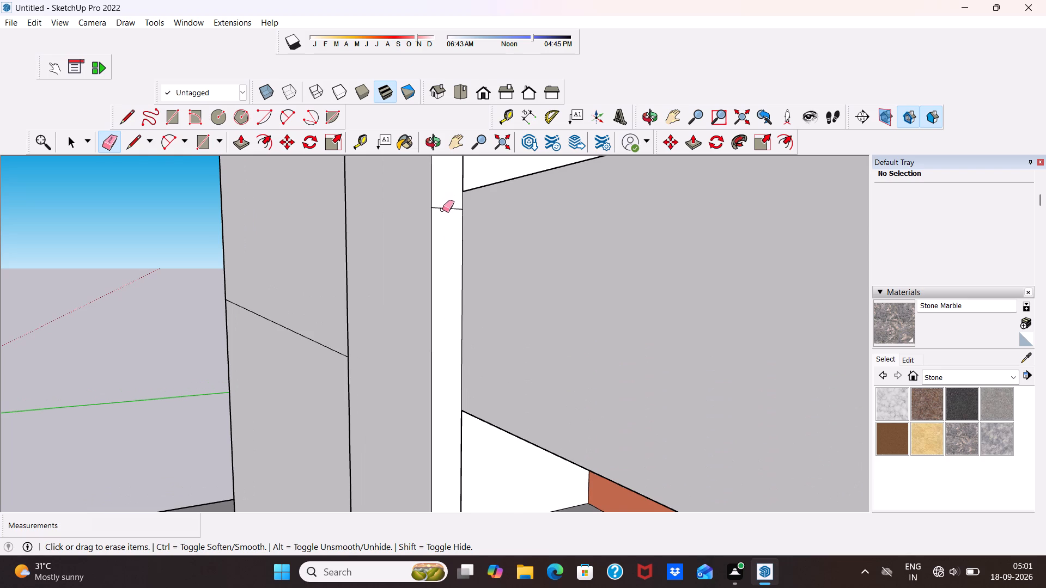
left_click(442, 210)
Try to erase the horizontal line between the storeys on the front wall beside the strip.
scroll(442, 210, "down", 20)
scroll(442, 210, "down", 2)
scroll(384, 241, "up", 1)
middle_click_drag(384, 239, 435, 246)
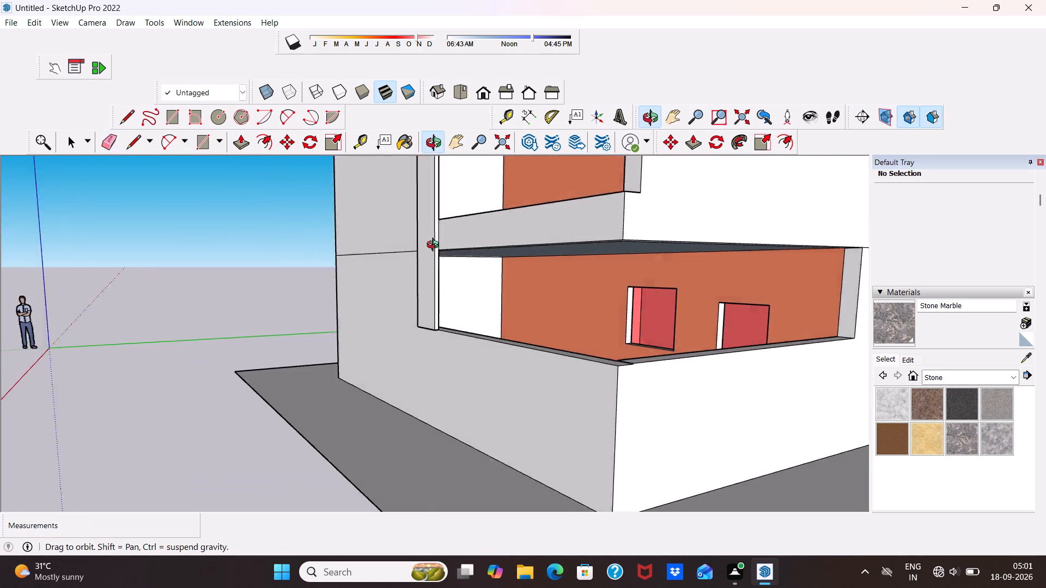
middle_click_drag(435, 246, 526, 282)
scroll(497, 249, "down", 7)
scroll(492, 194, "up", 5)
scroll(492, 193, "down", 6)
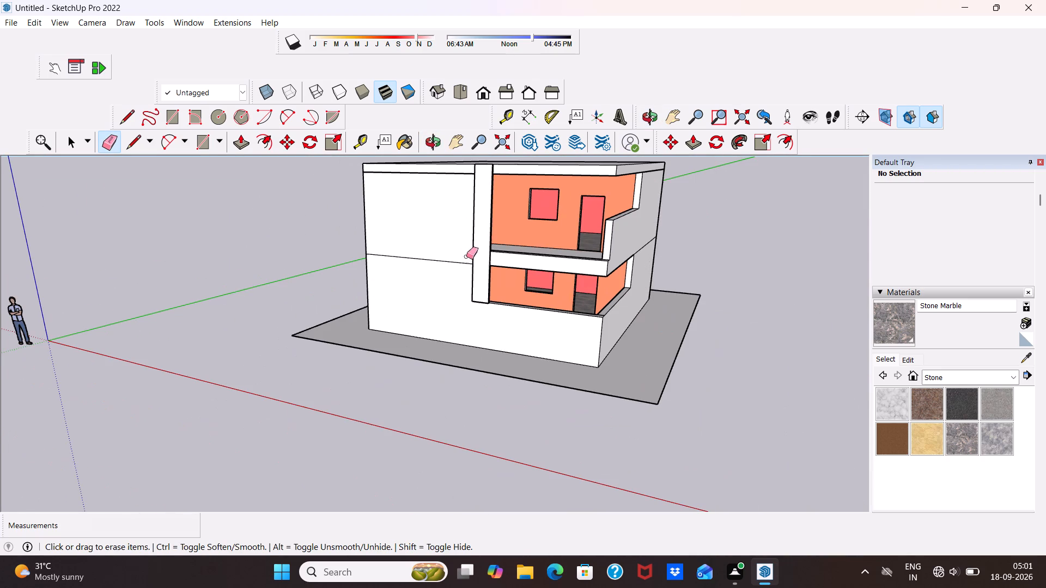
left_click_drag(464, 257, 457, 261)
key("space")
Examine the raised strip from the front and above, including where its top meets the roof slab's edge.
scroll(451, 240, "down", 2)
scroll(445, 259, "up", 6)
middle_click_drag(467, 224, 494, 319)
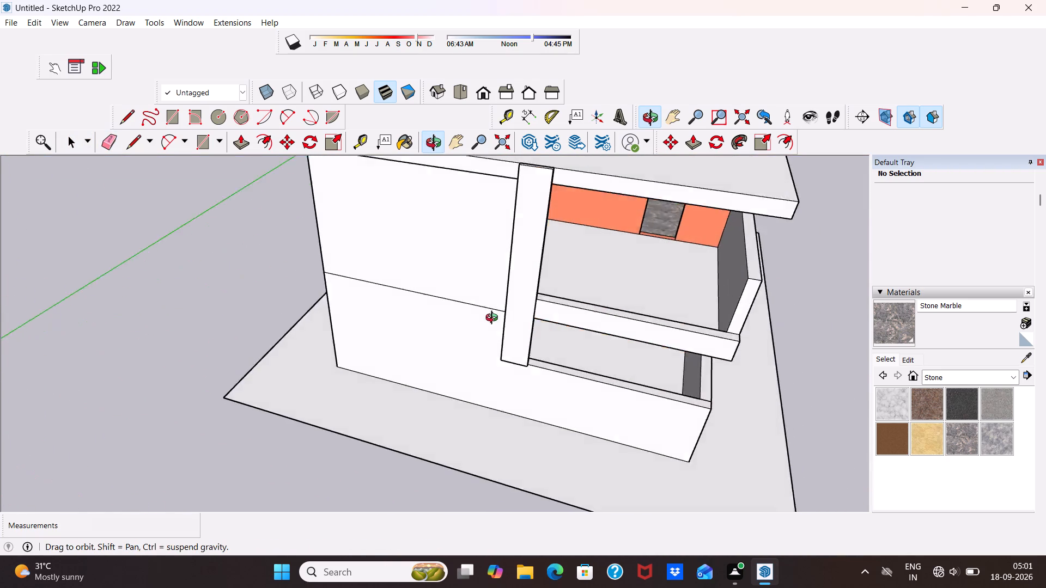
middle_click_drag(494, 319, 490, 339)
scroll(490, 340, "down", 1)
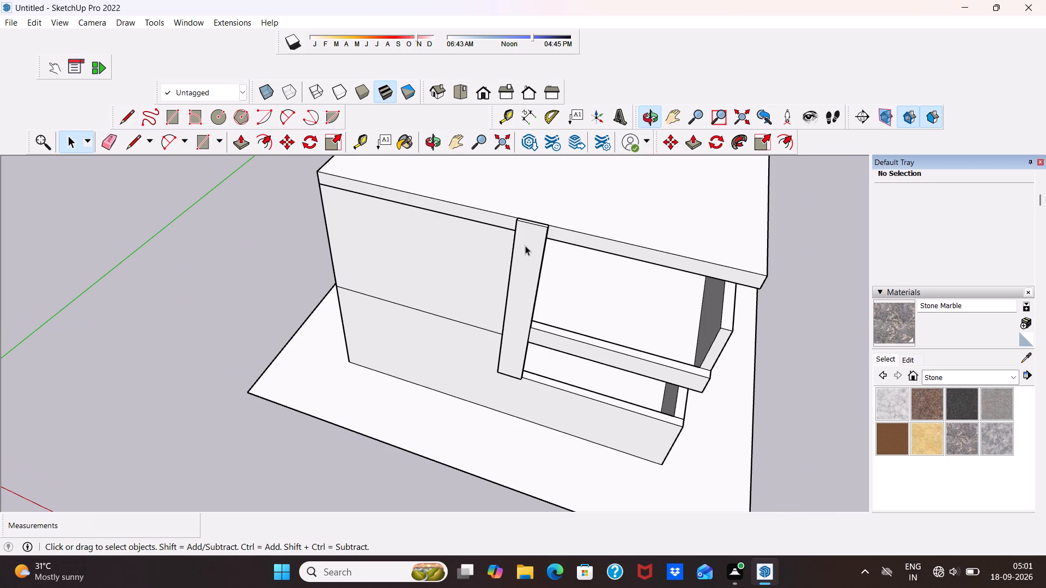
scroll(525, 246, "up", 10)
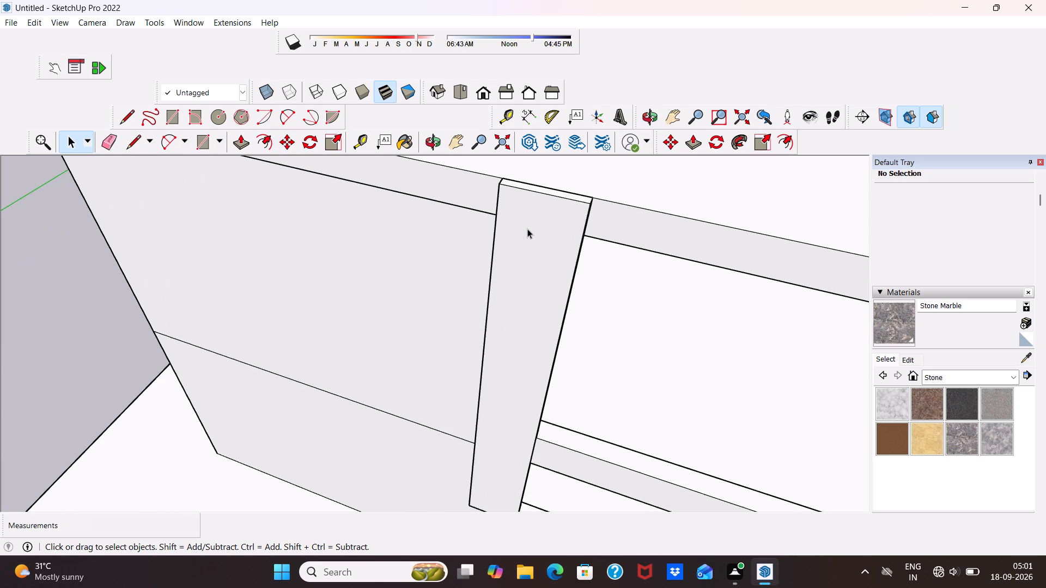
middle_click_drag(527, 228, 507, 171)
scroll(507, 171, "up", 2)
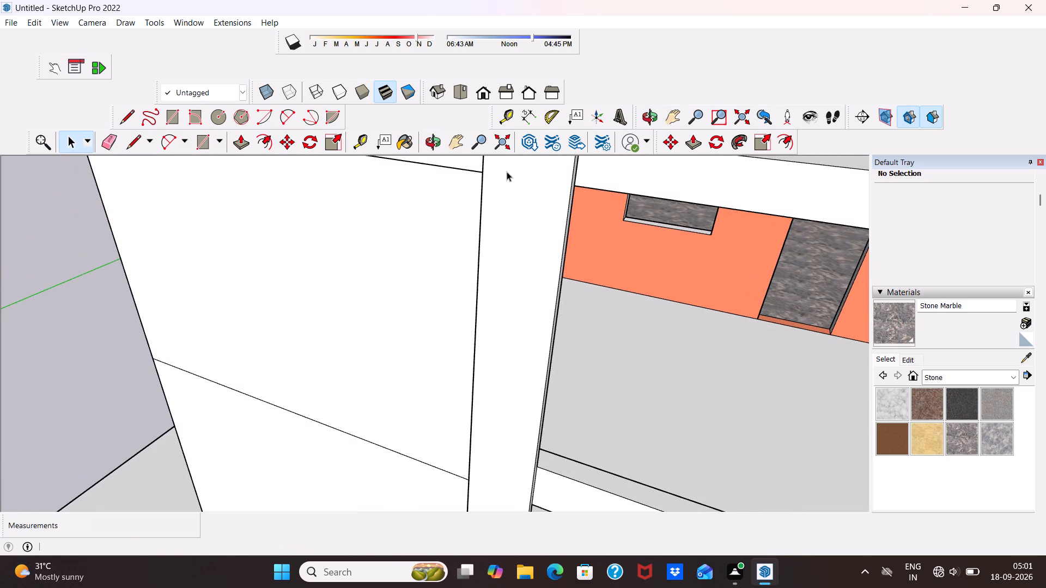
scroll(502, 168, "down", 2)
scroll(536, 236, "down", 2)
middle_click_drag(551, 263, 600, 202)
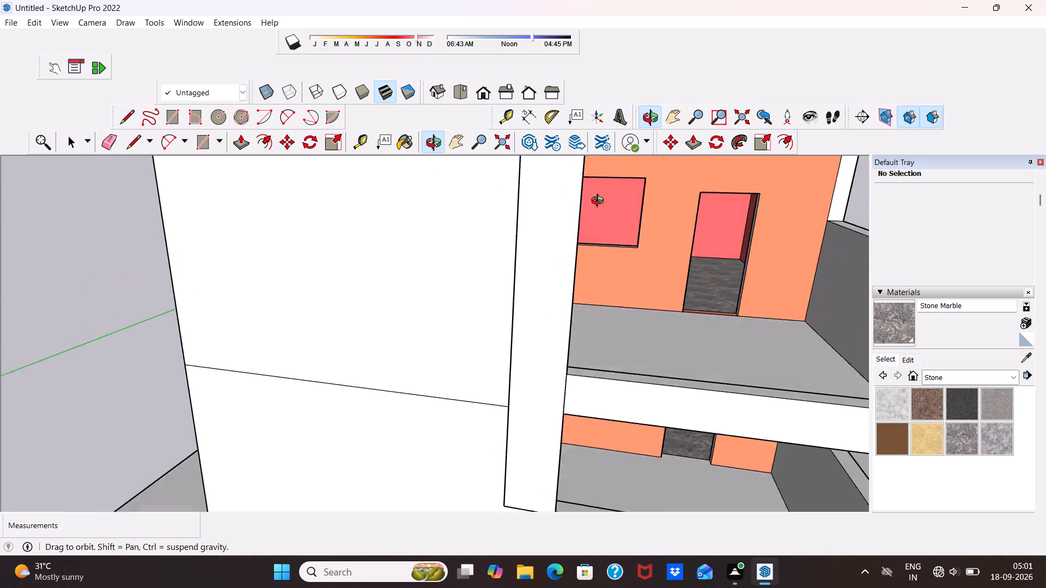
middle_click_drag(600, 202, 638, 265)
scroll(601, 200, "down", 1)
scroll(612, 218, "up", 1)
scroll(594, 206, "down", 4)
scroll(612, 162, "up", 5)
middle_click_drag(604, 190, 568, 201)
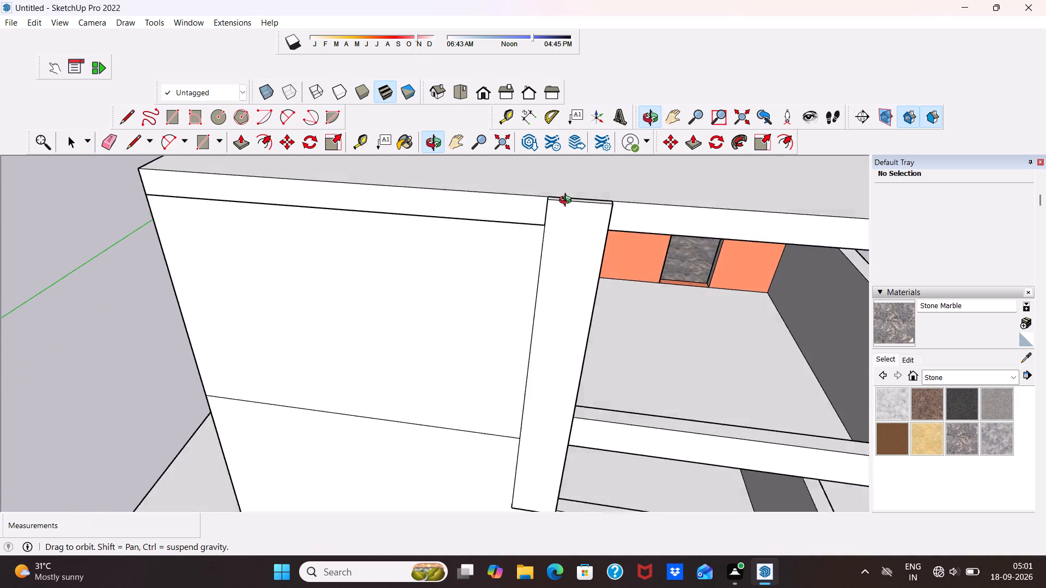
middle_click_drag(568, 201, 575, 211)
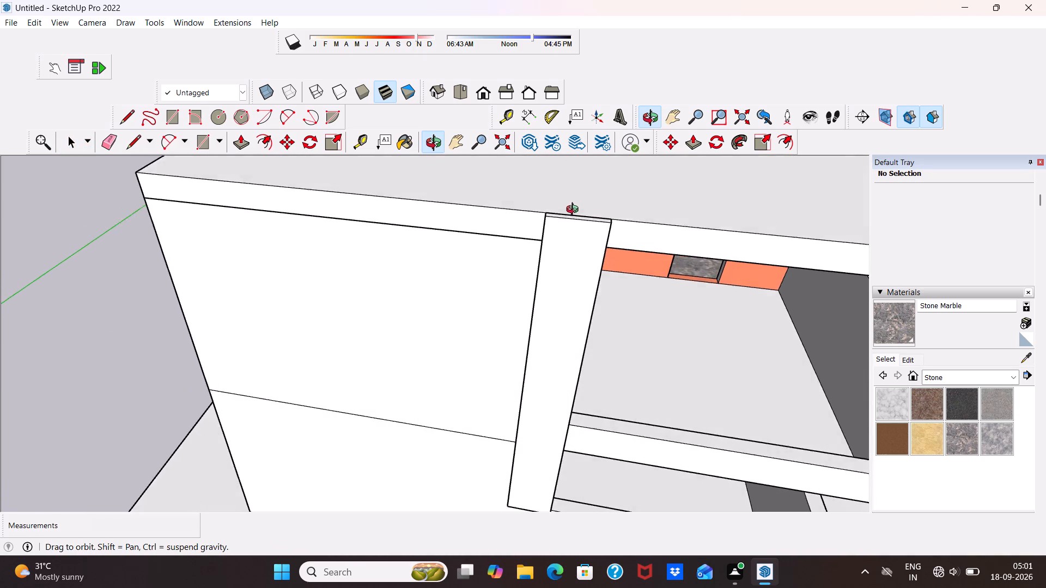
Push/Pull the narrow top face of the raised strip upward about 1' so the strip extends above the roof slab.
middle_click_drag(575, 211, 572, 171)
middle_click_drag(573, 211, 579, 200)
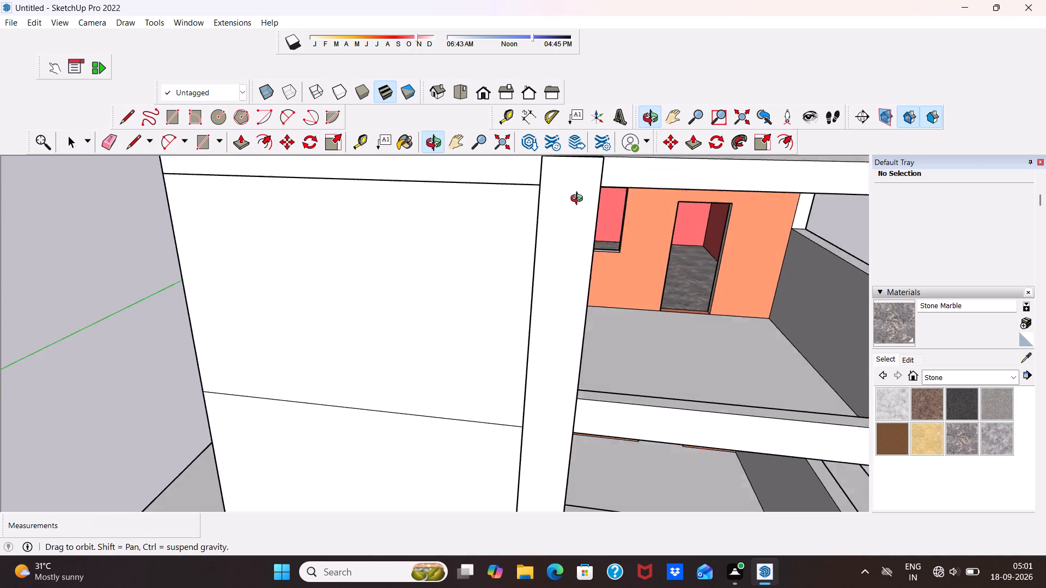
middle_click_drag(579, 200, 564, 254)
scroll(149, 149, "up", 3)
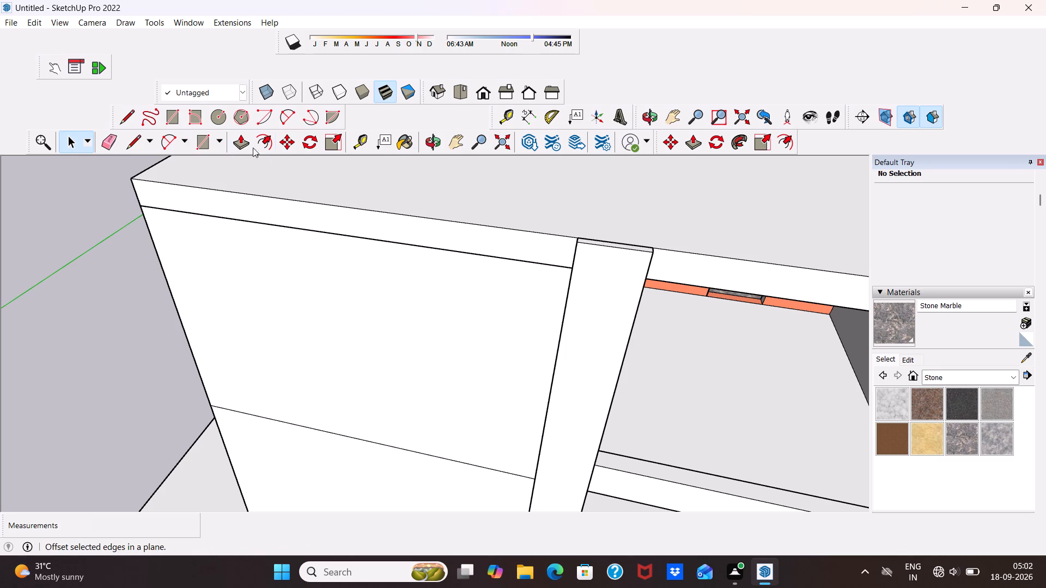
left_click(244, 138)
scroll(639, 215, "up", 5)
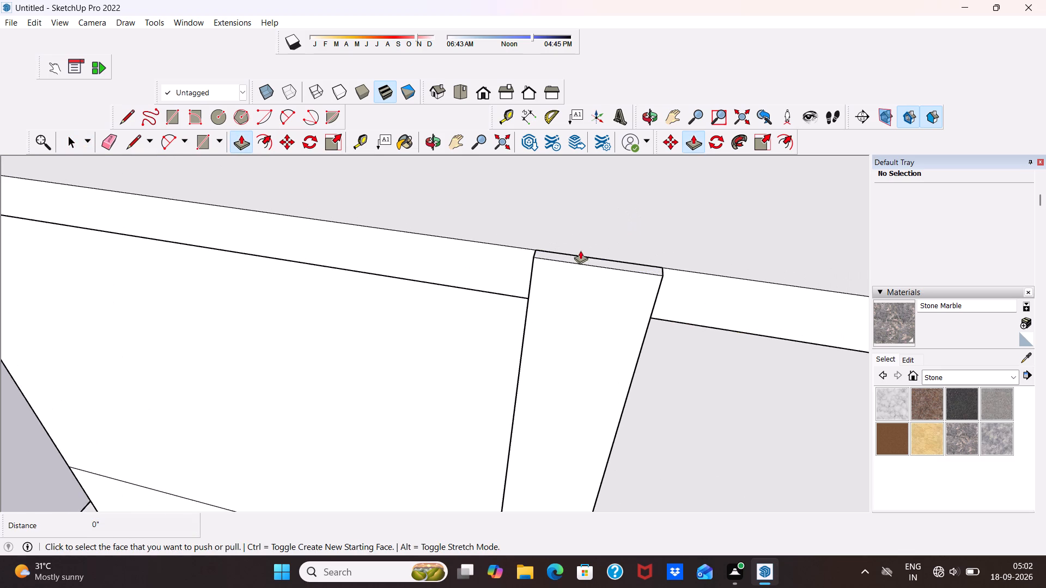
scroll(580, 256, "up", 3)
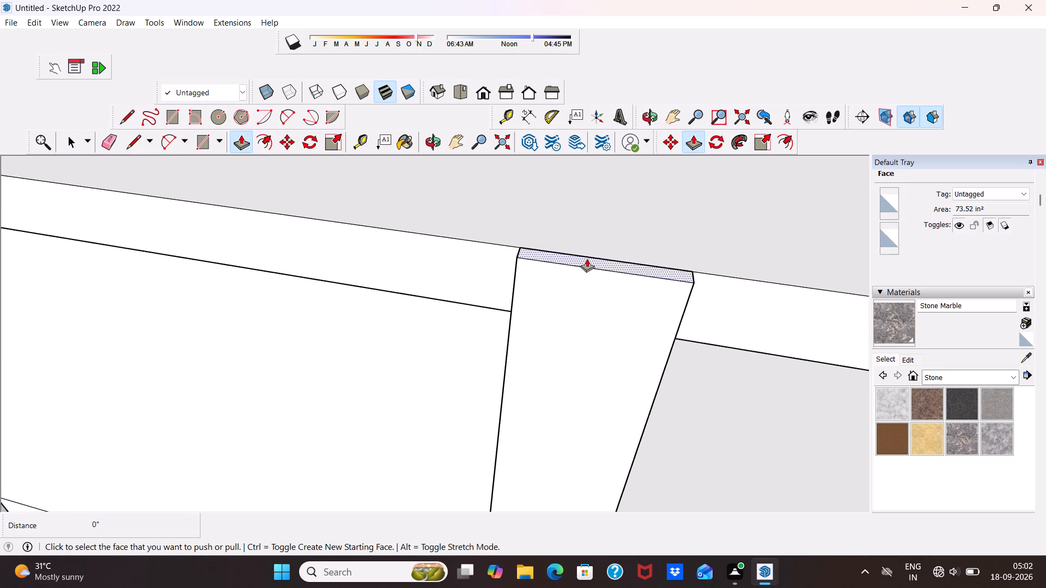
left_click_drag(588, 258, 600, 185)
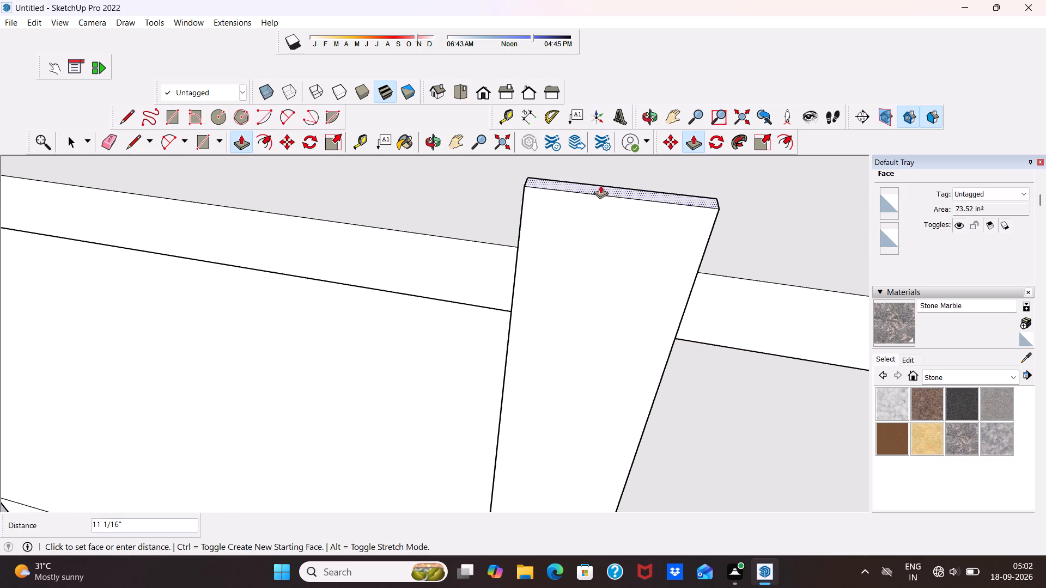
left_click_drag(600, 185, 603, 174)
scroll(603, 174, "down", 5)
key("space")
Examine the extended strip from the sides, above and in the standard front view, comparing its top with the roof slab.
scroll(608, 194, "down", 3)
scroll(608, 197, "up", 1)
scroll(609, 198, "down", 1)
middle_click_drag(610, 199, 543, 131)
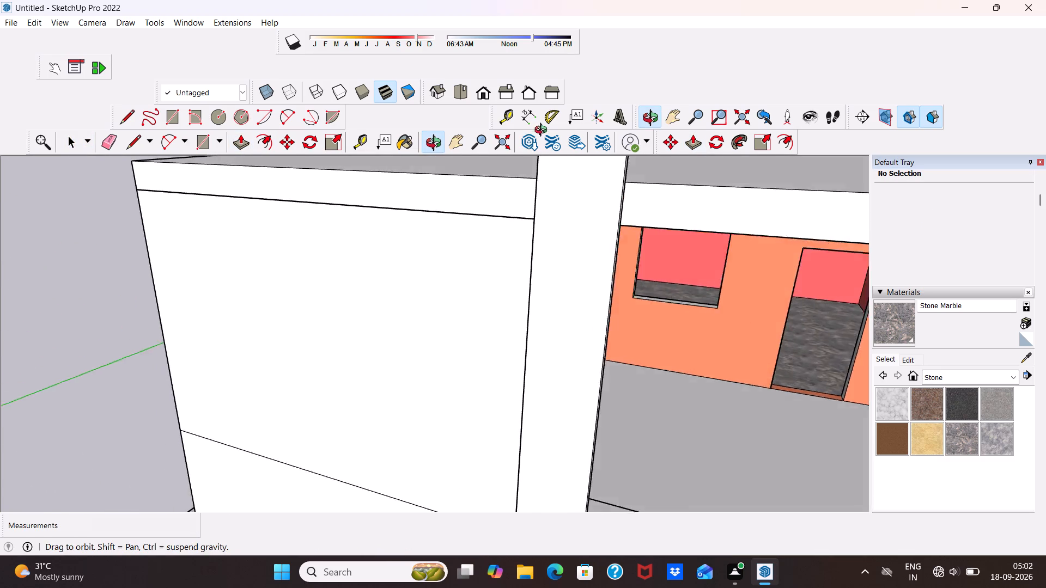
middle_click_drag(543, 131, 543, 149)
scroll(554, 186, "down", 6)
middle_click_drag(624, 239, 768, 225)
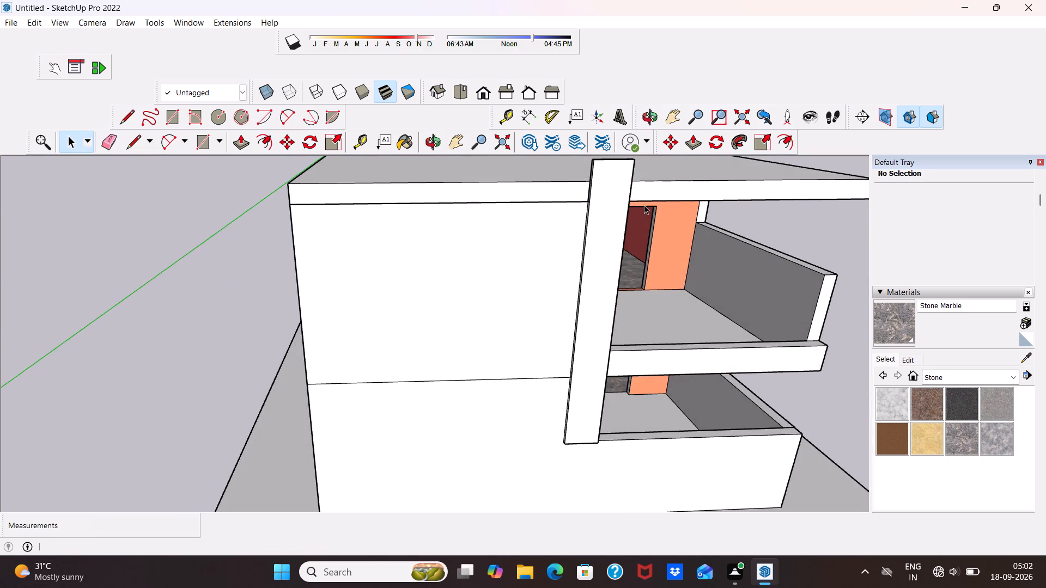
scroll(644, 205, "up", 5)
scroll(644, 205, "down", 2)
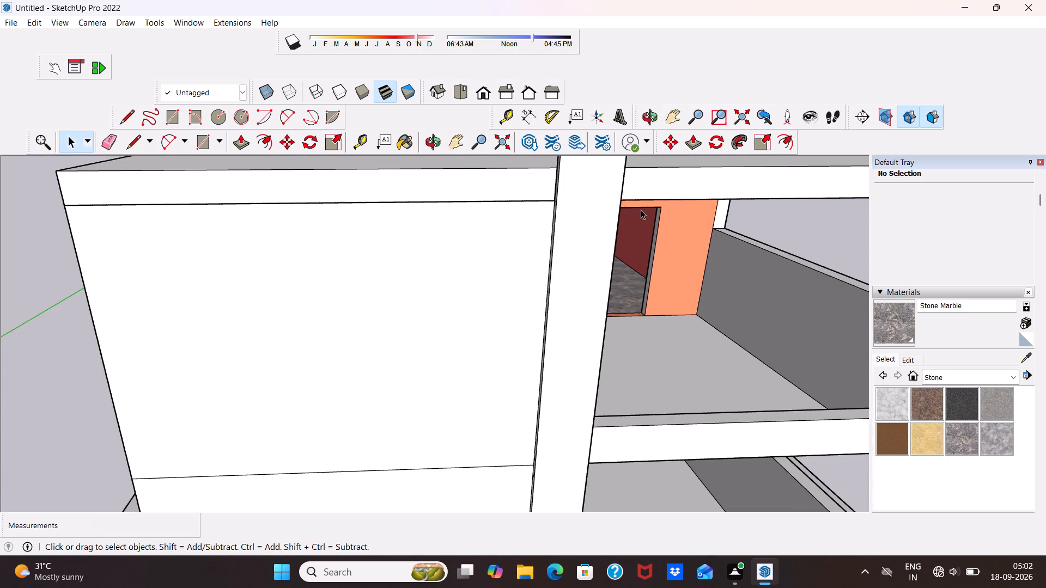
middle_click_drag(641, 208, 599, 239)
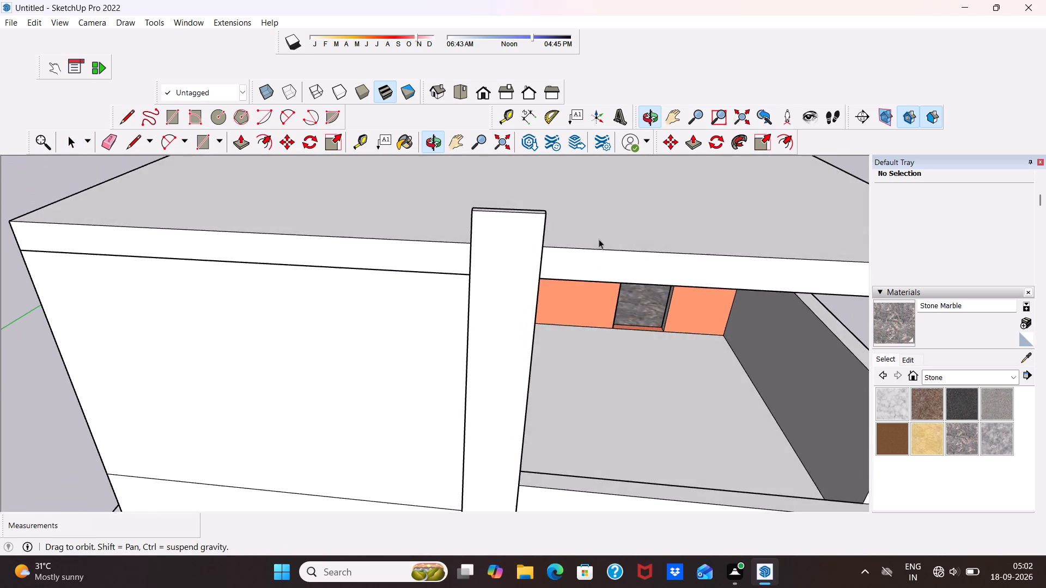
middle_click_drag(599, 239, 597, 238)
scroll(589, 222, "down", 5)
left_click(487, 90)
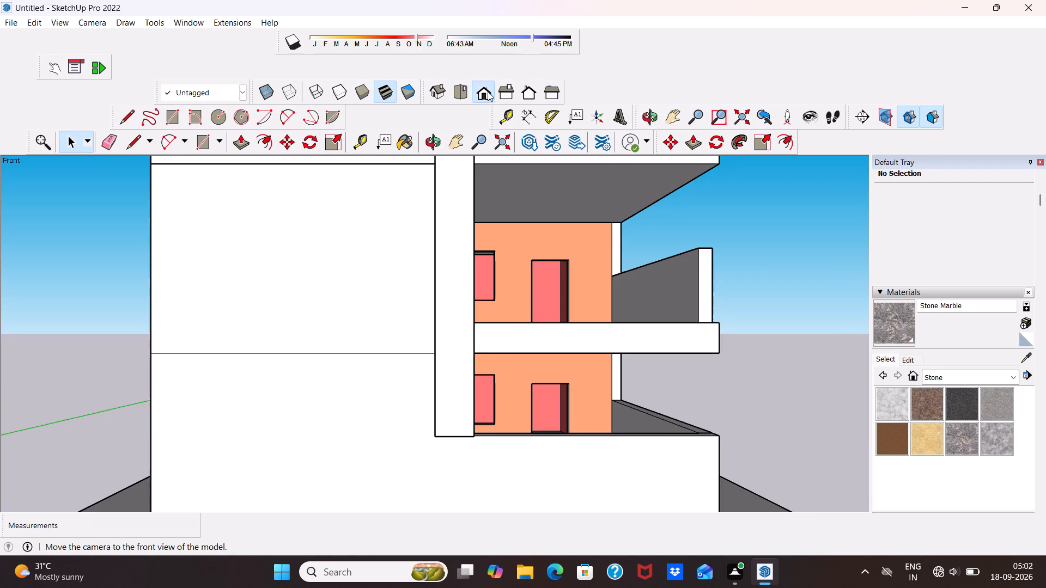
scroll(521, 198, "down", 4)
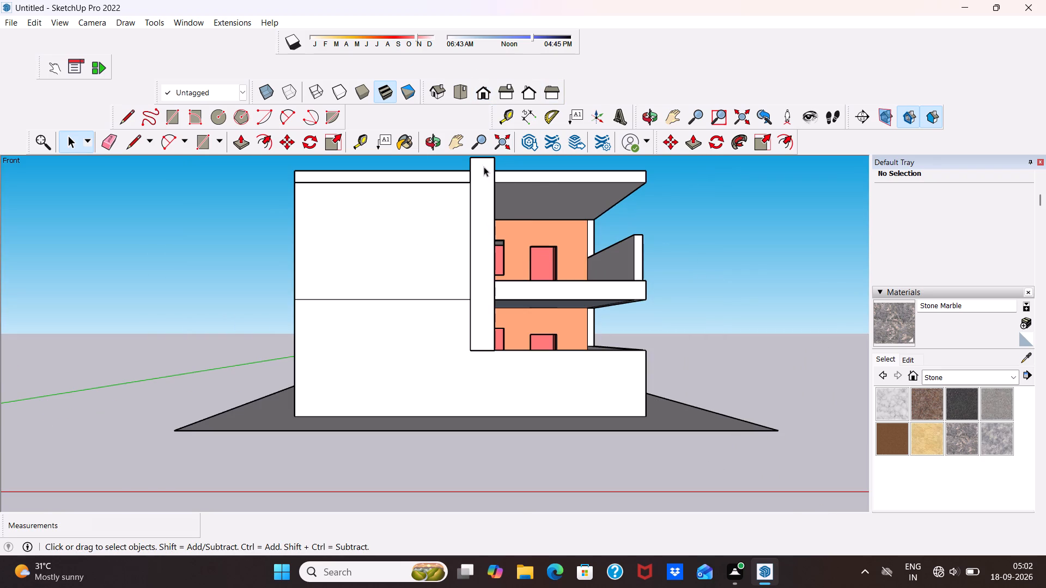
scroll(488, 166, "up", 3)
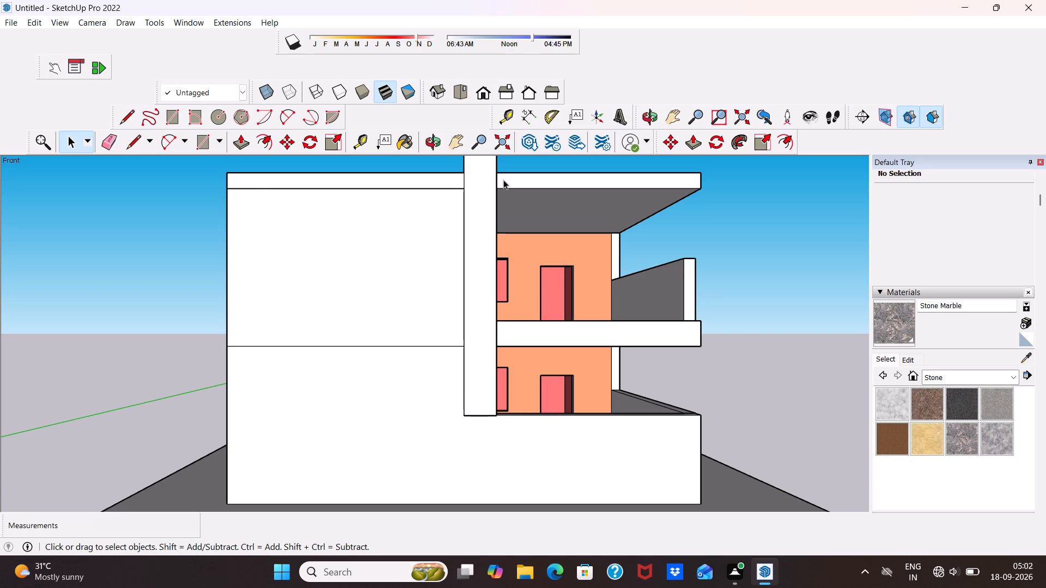
scroll(503, 180, "down", 1)
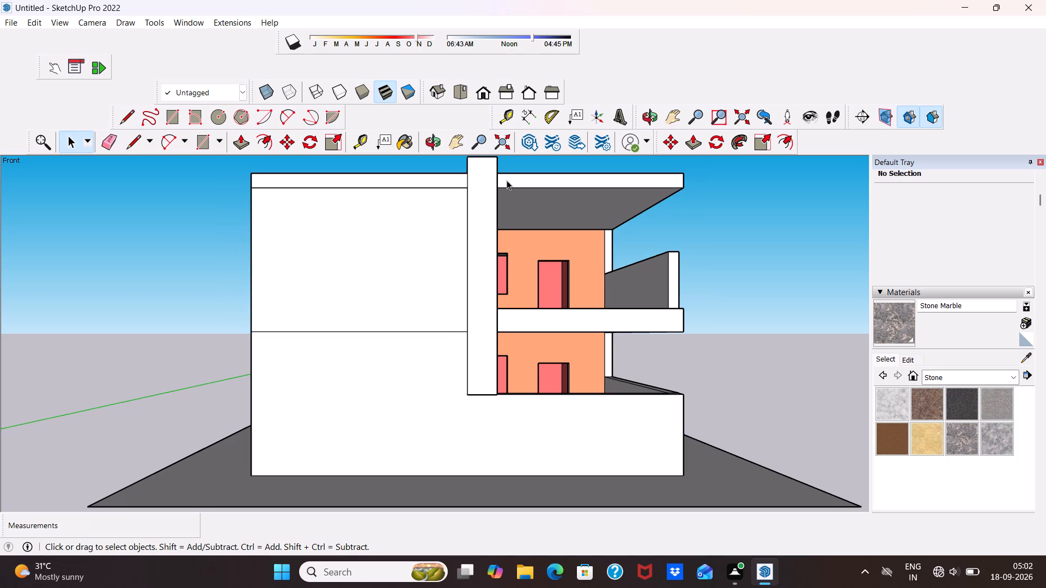
scroll(507, 180, "up", 3)
Select the narrow top face of the raised strip above the roof slab and Push/Pull it to adjust the strip's height.
middle_click_drag(507, 180, 458, 272)
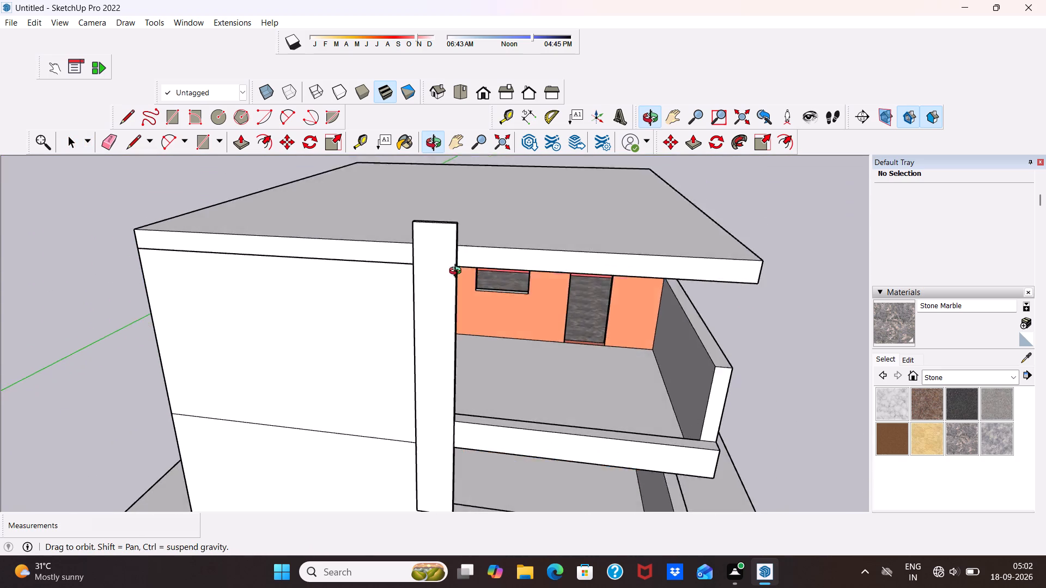
middle_click_drag(458, 272, 442, 286)
middle_click_drag(391, 253, 399, 289)
scroll(417, 268, "up", 4)
middle_click_drag(417, 284, 405, 335)
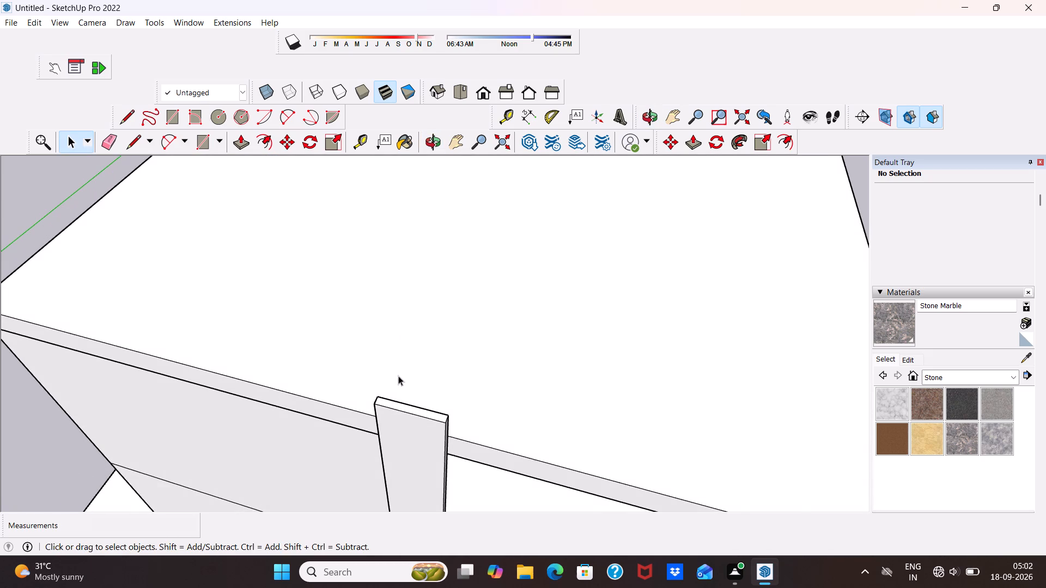
left_click(400, 405)
left_click(400, 407)
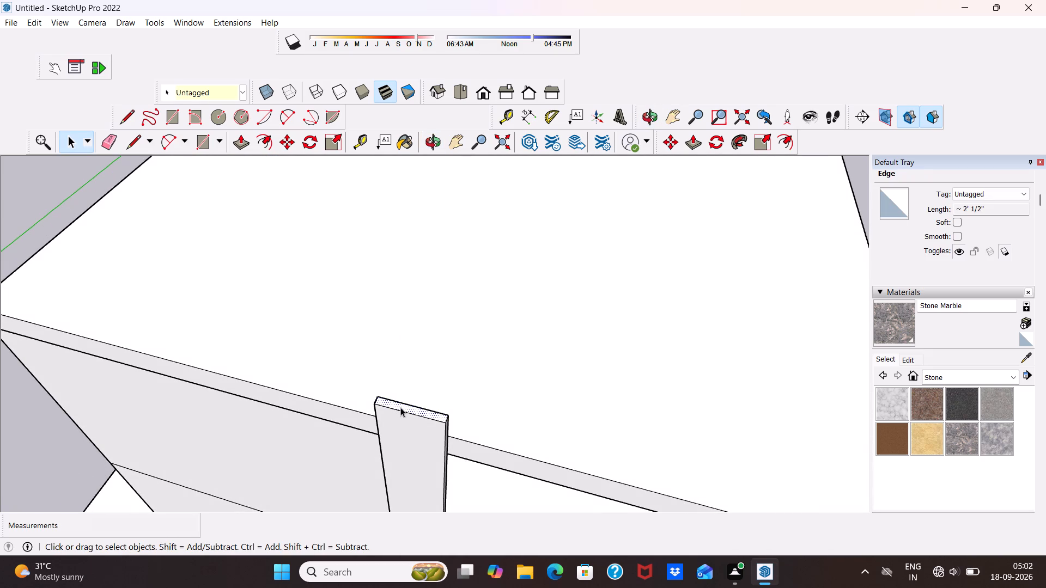
left_click(246, 140)
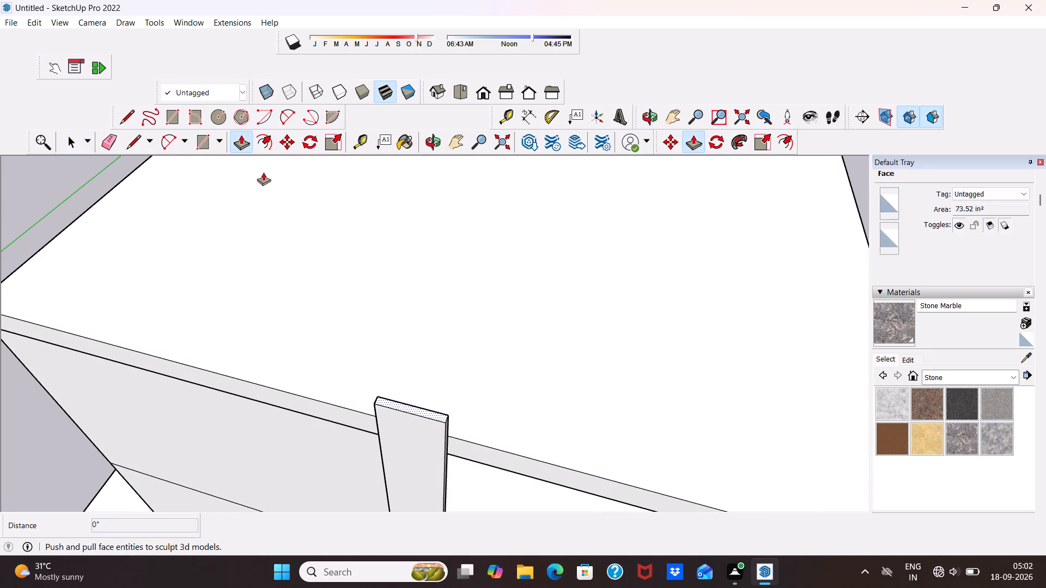
scroll(412, 323, "up", 4)
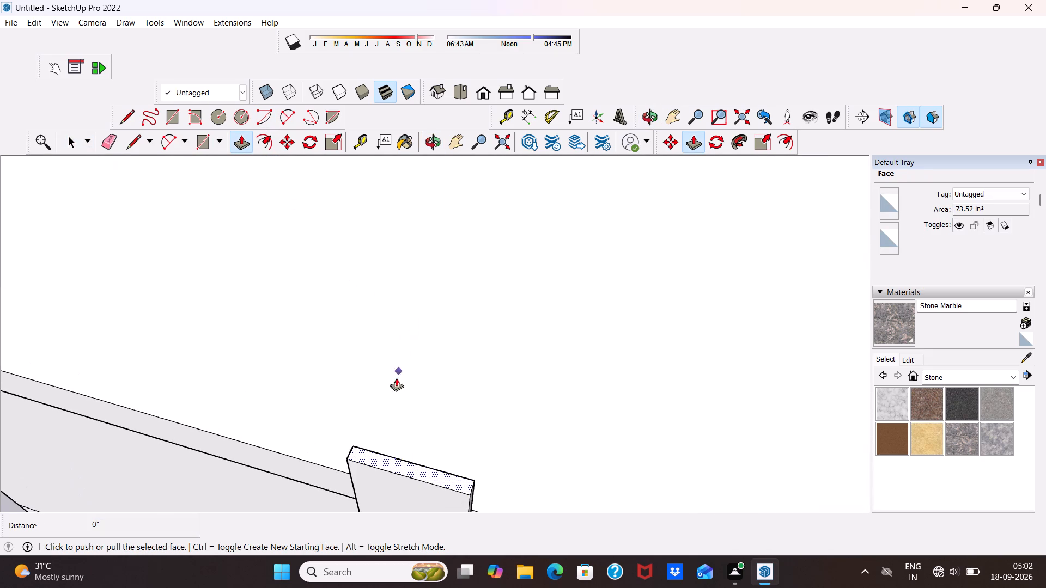
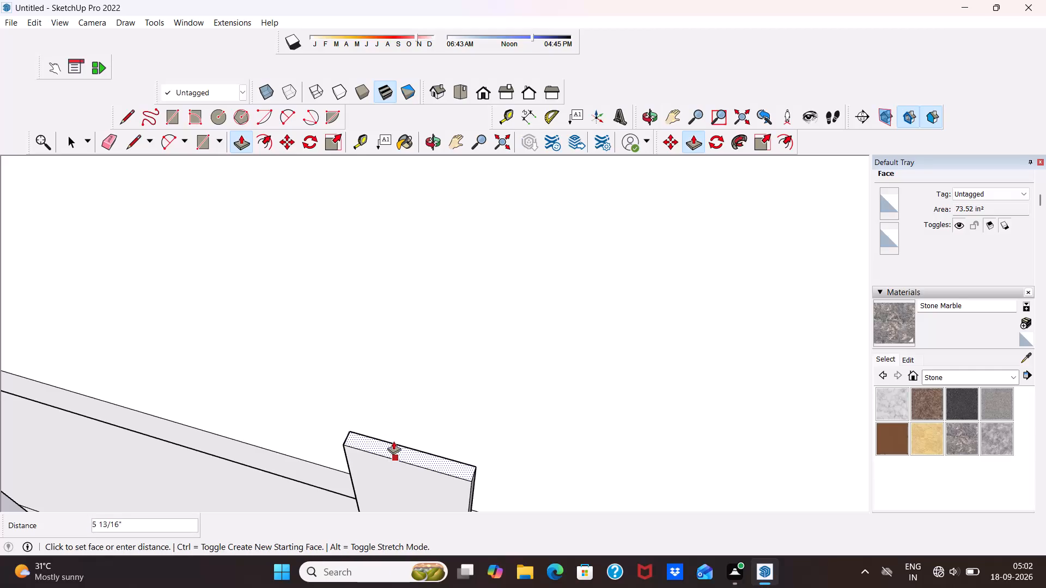
Examine the raised strip's projection above the roof slab from the standard front view, above and the side.
scroll(427, 377, "down", 2)
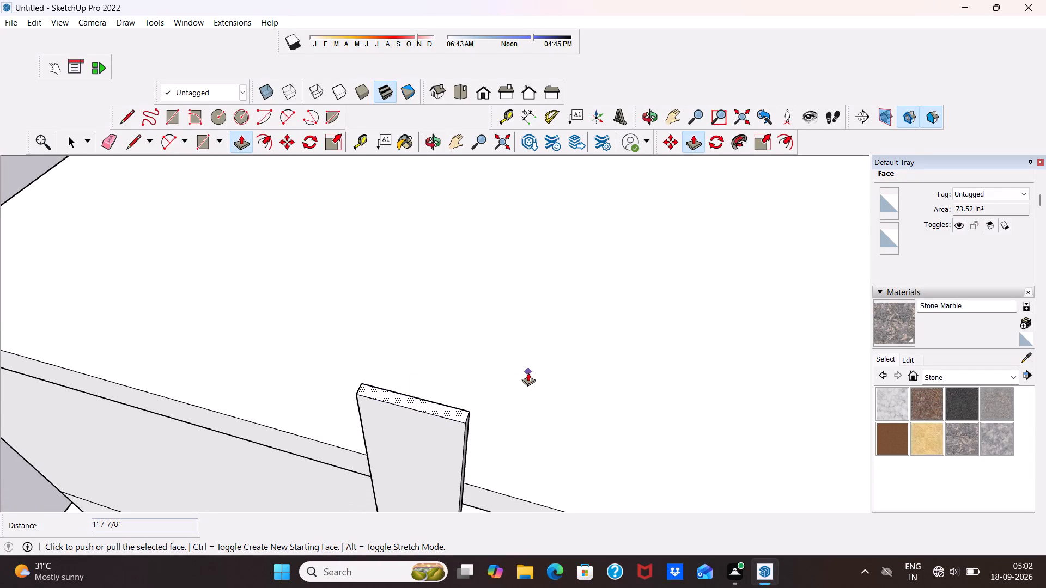
key("space")
middle_click_drag(443, 431, 546, 247)
scroll(545, 249, "down", 6)
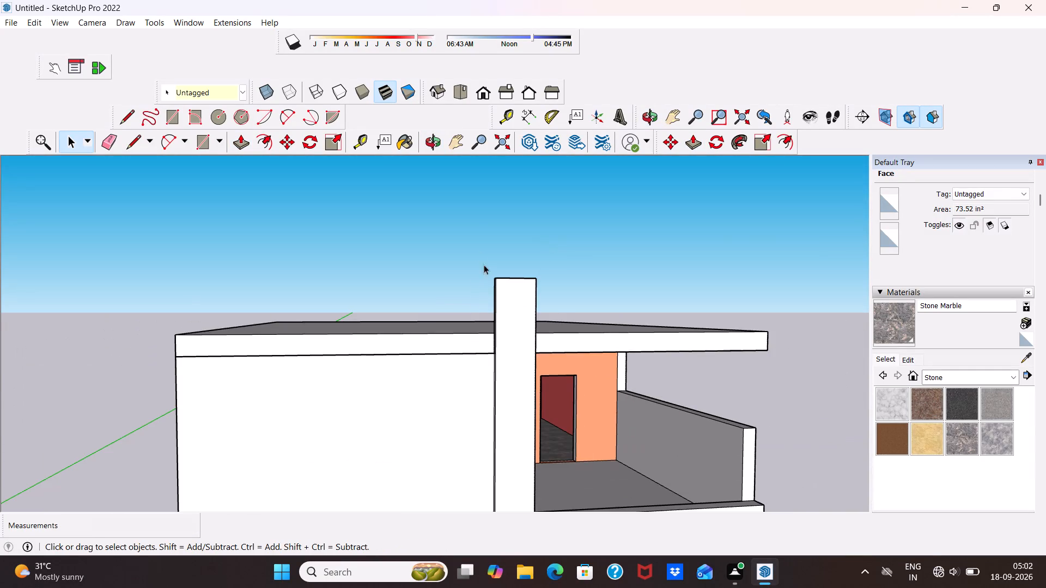
left_click(484, 89)
scroll(447, 274, "down", 2)
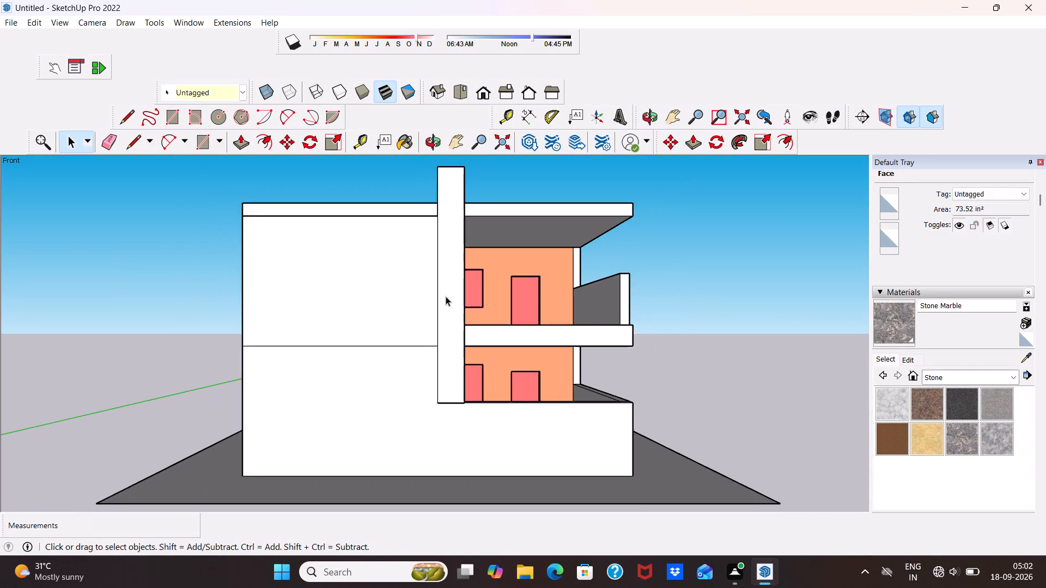
scroll(446, 296, "down", 2)
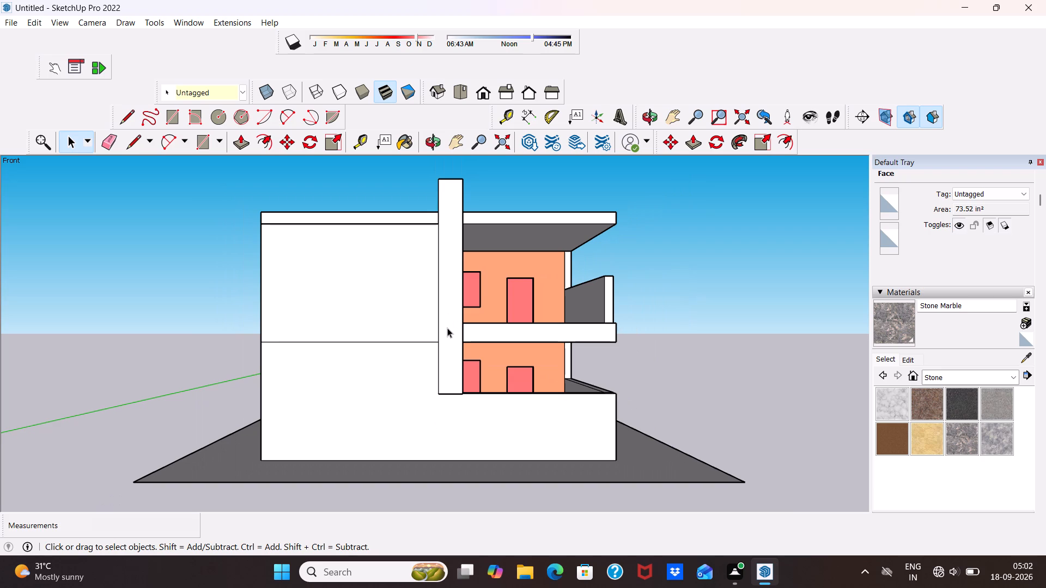
scroll(449, 341, "down", 1)
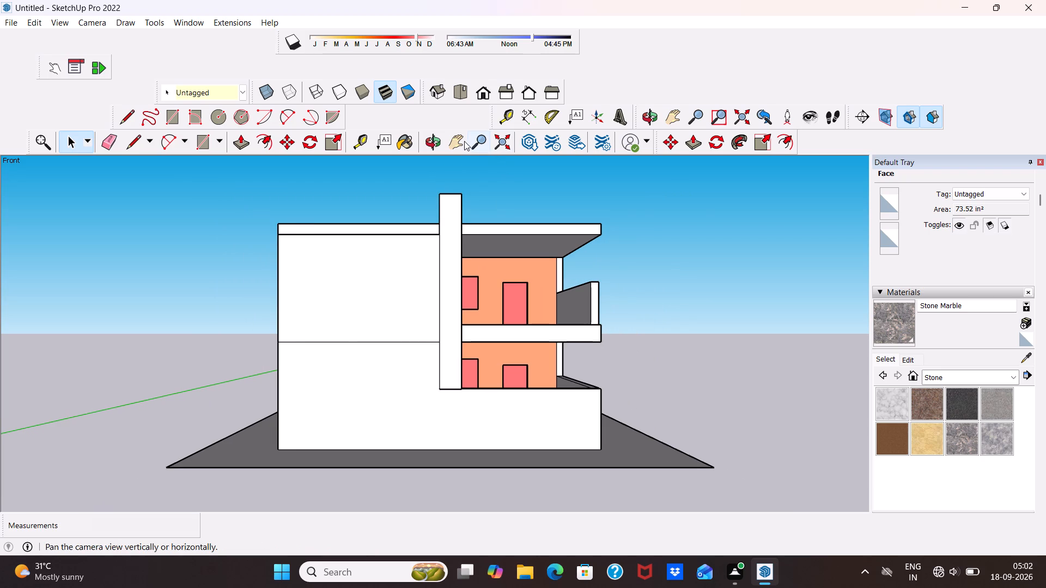
scroll(464, 141, "down", 3)
scroll(465, 231, "down", 2)
middle_click_drag(466, 234, 467, 310)
scroll(467, 307, "down", 4)
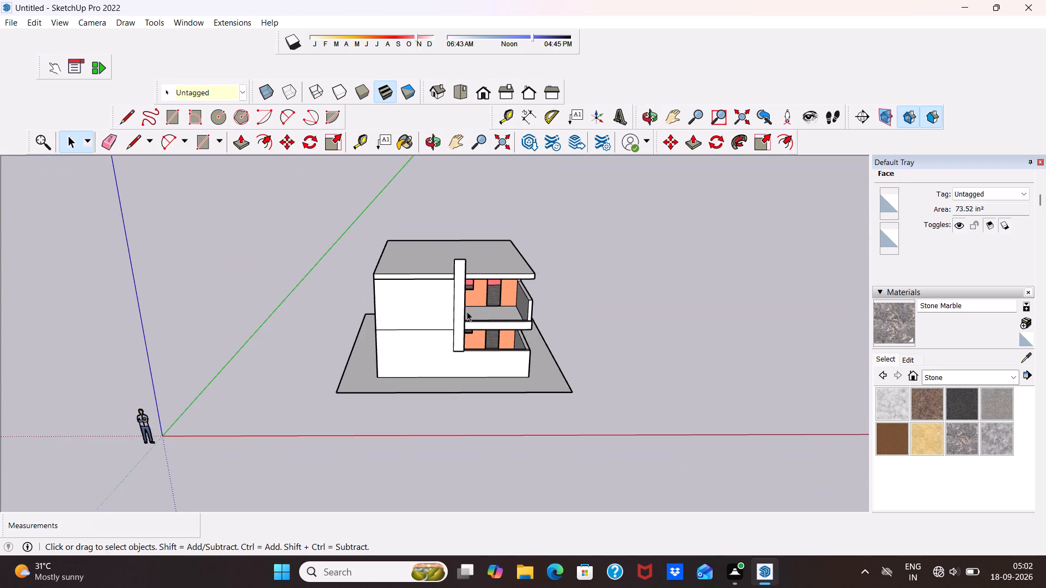
middle_click_drag(467, 311, 475, 350)
scroll(471, 337, "down", 1)
scroll(479, 249, "up", 4)
middle_click_drag(475, 265, 459, 322)
scroll(455, 345, "up", 8)
scroll(454, 345, "down", 1)
middle_click_drag(454, 342, 476, 248)
scroll(472, 244, "up", 1)
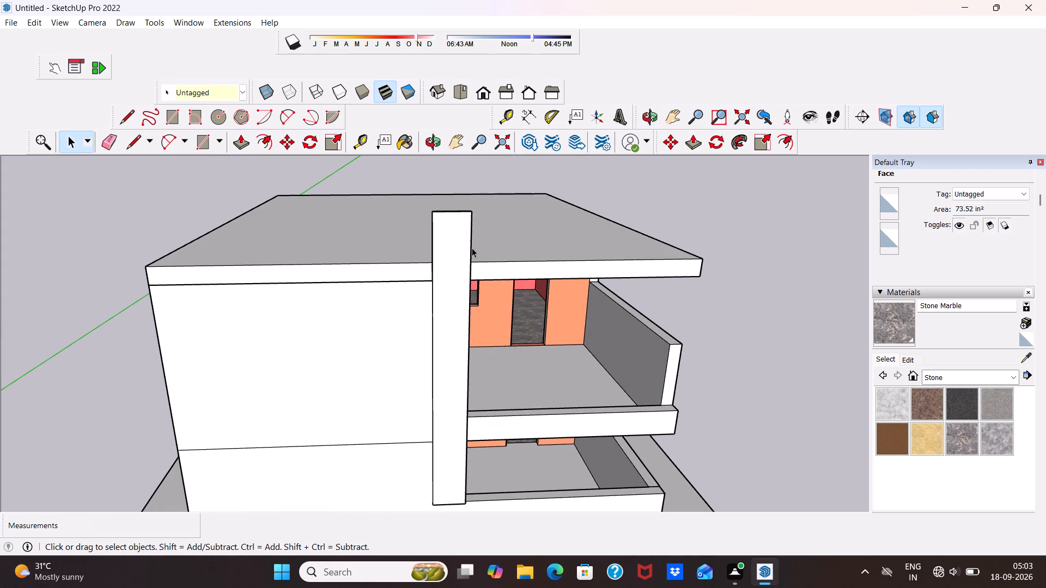
scroll(472, 239, "down", 12)
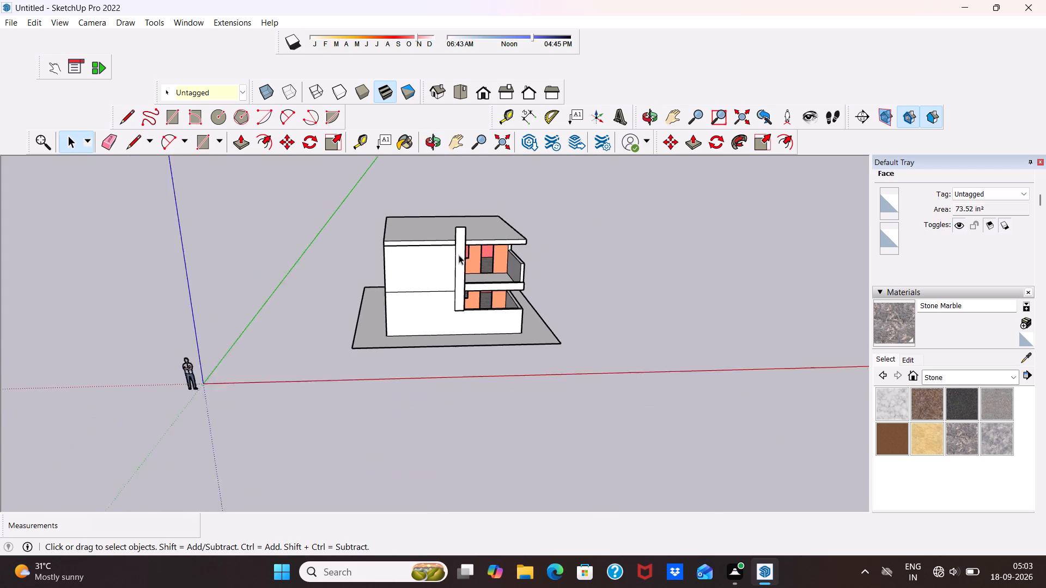
scroll(459, 255, "down", 2)
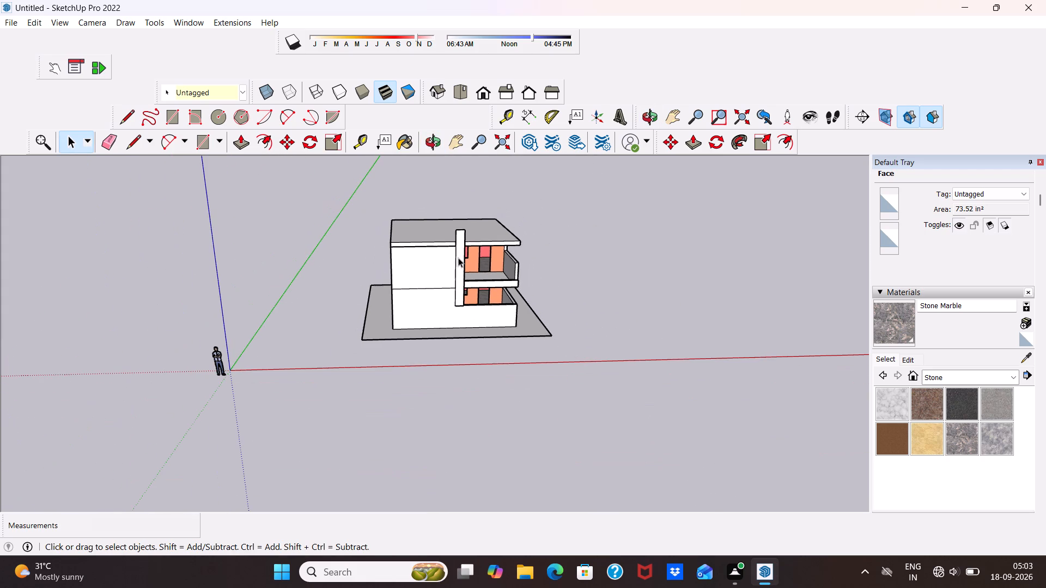
scroll(458, 258, "up", 2)
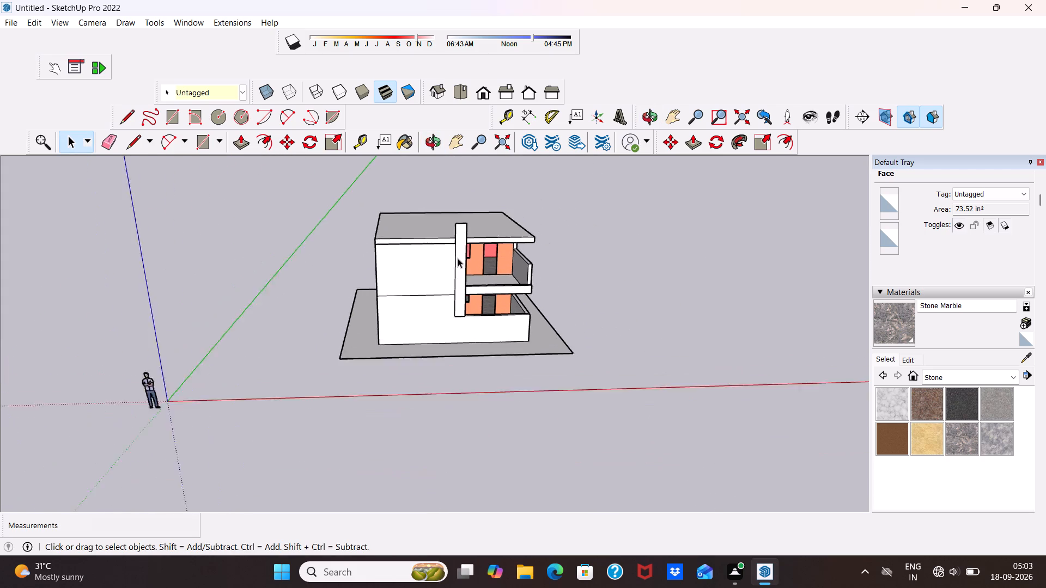
scroll(458, 258, "up", 2)
middle_click_drag(465, 229, 191, 291)
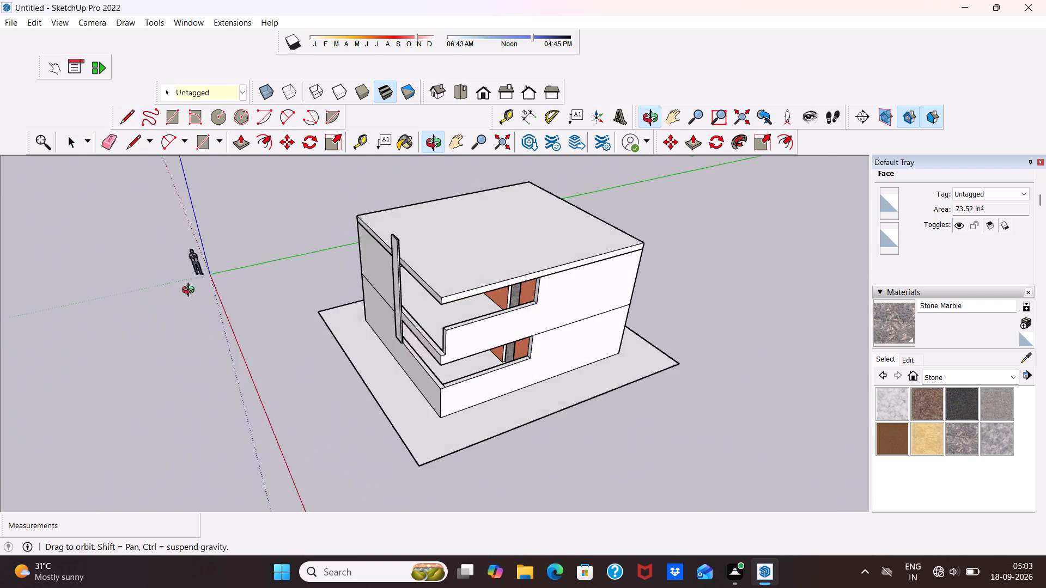
middle_click_drag(191, 291, 183, 293)
Draw a 3" line across the raised strip's narrow side face, level with the roof slab's top edge.
scroll(260, 264, "up", 4)
scroll(428, 248, "up", 7)
scroll(476, 318, "up", 3)
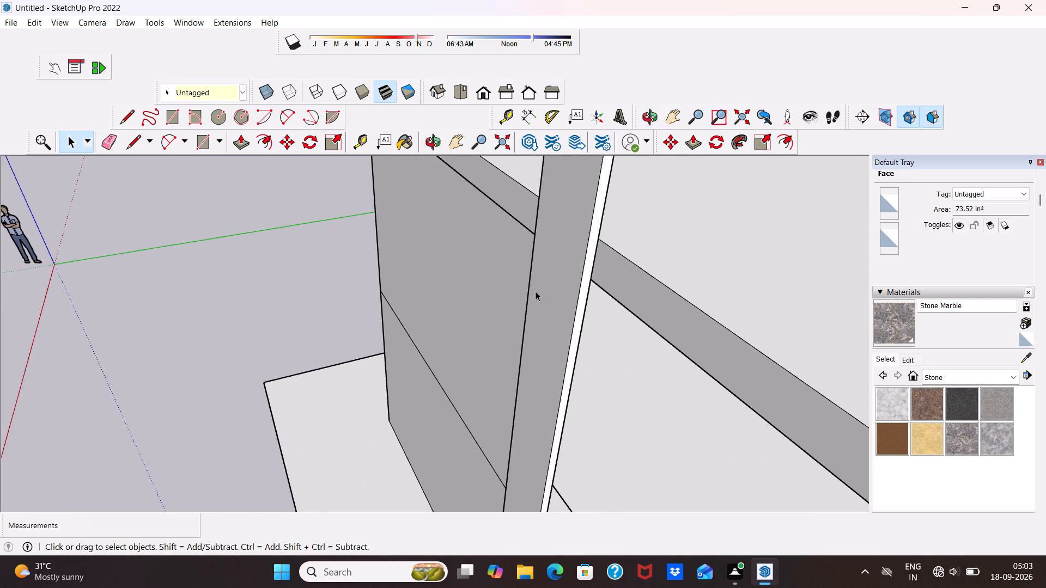
scroll(597, 266, "up", 4)
scroll(592, 249, "down", 6)
scroll(603, 230, "up", 3)
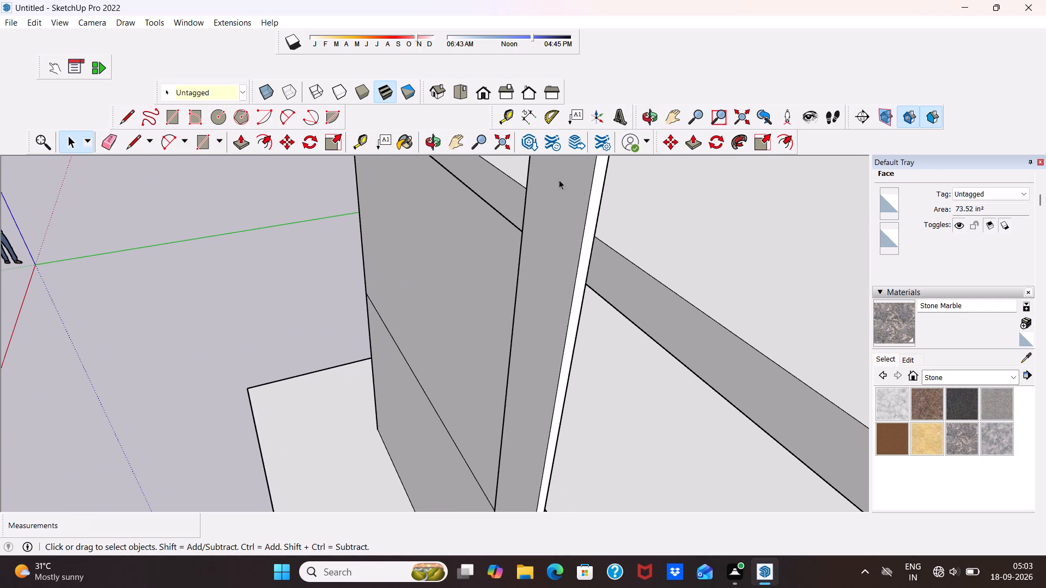
left_click(131, 144)
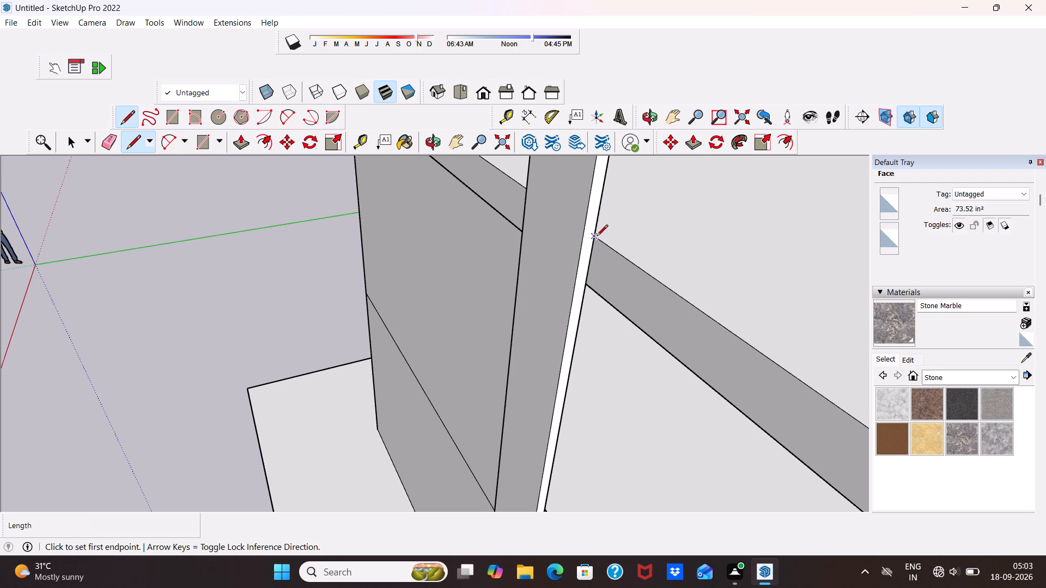
left_click(593, 239)
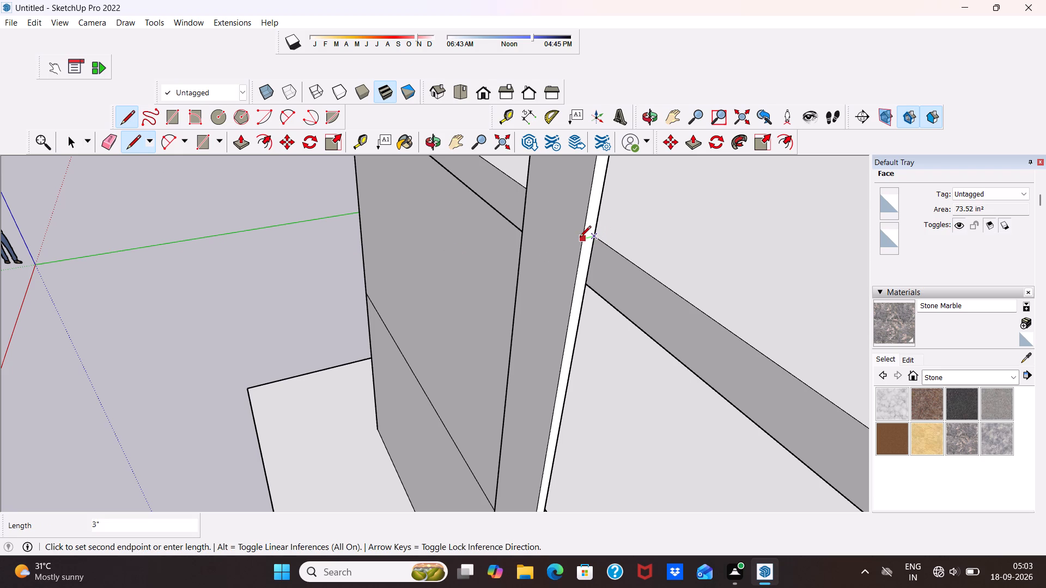
left_click(580, 238)
key("space")
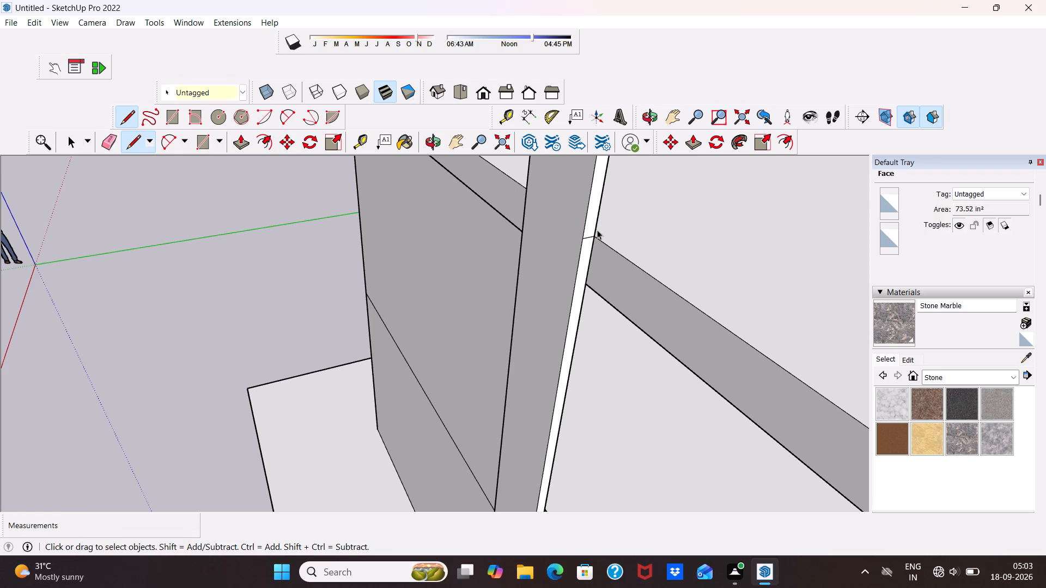
Push/Pull the strip's narrow side face above the roof slab outward about 8' 10" along the front edge.
left_click(593, 212)
scroll(593, 213, "down", 14)
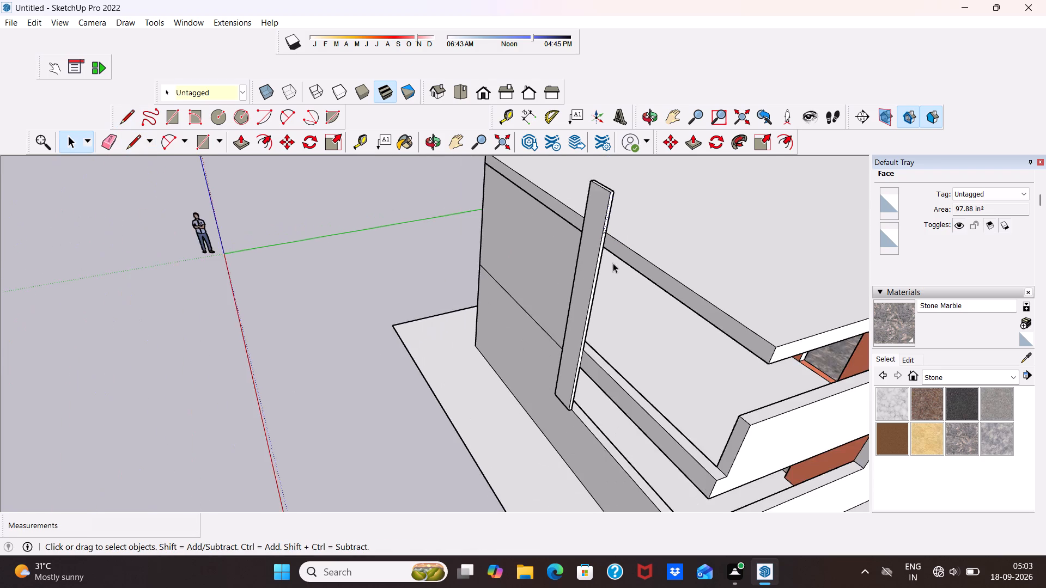
scroll(605, 236, "down", 4)
scroll(196, 137, "up", 1)
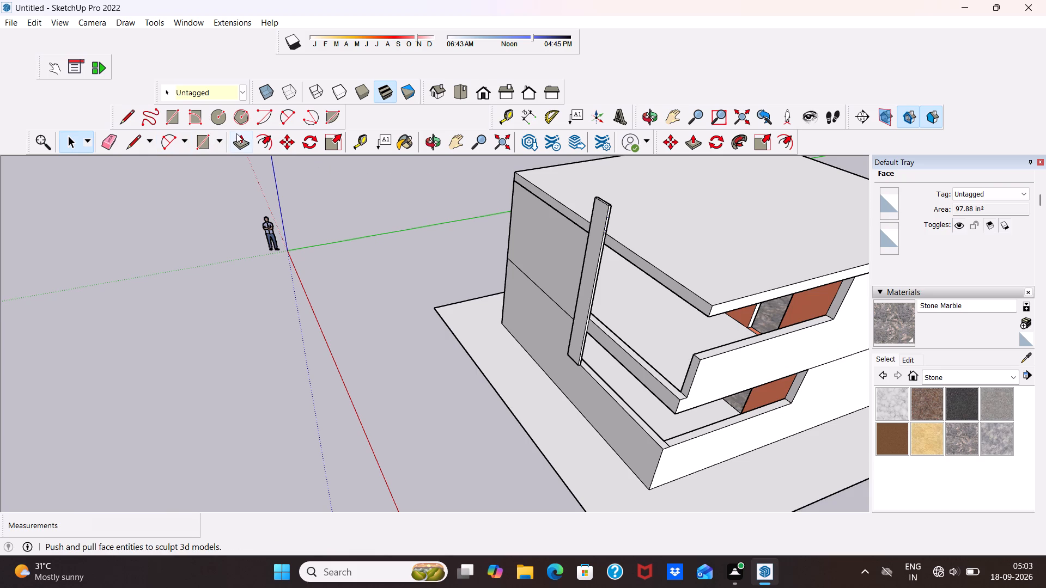
left_click(241, 139)
scroll(601, 207, "up", 11)
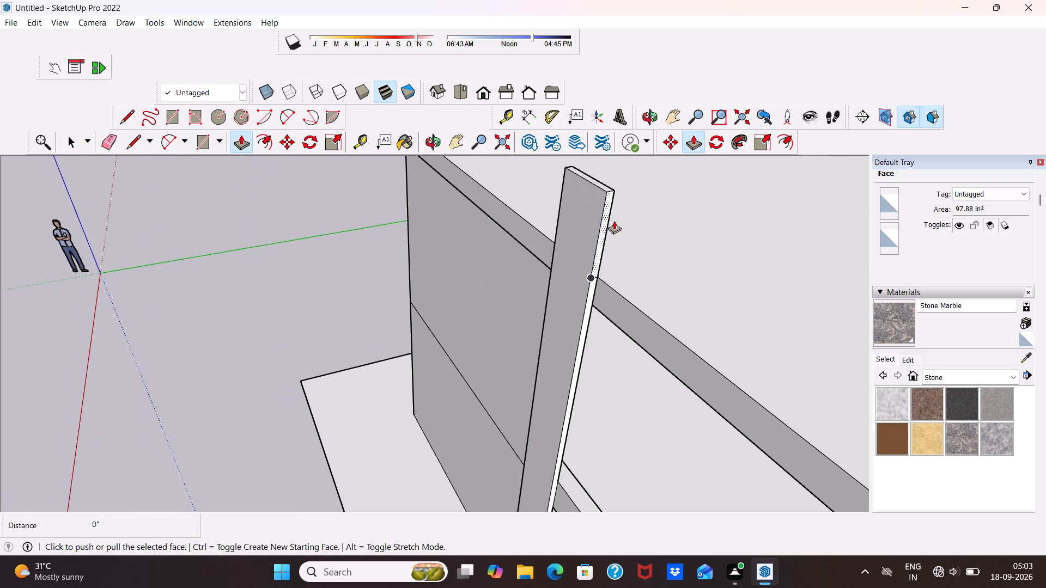
left_click(605, 225)
scroll(605, 225, "down", 6)
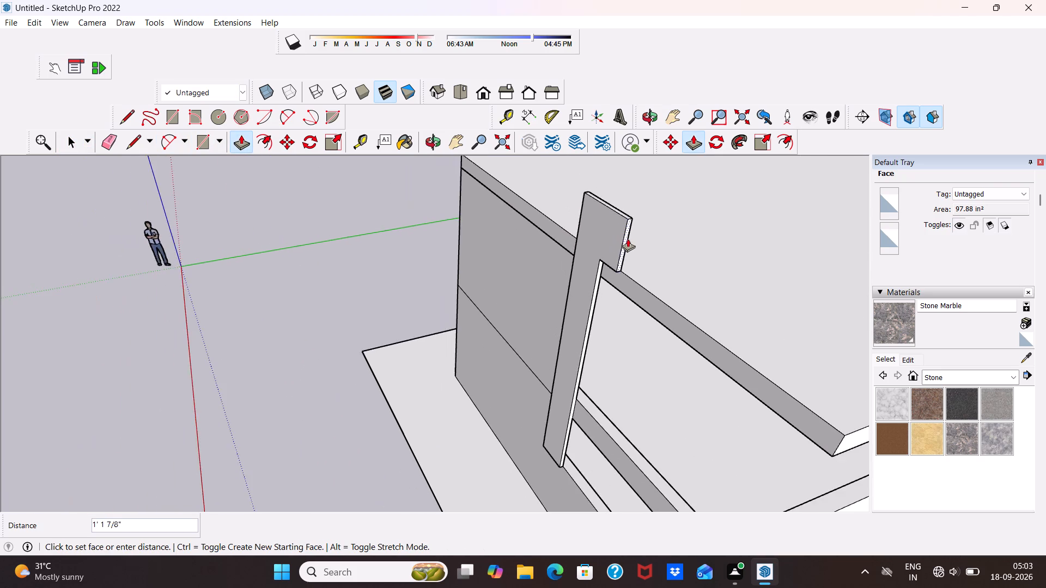
scroll(641, 251, "down", 11)
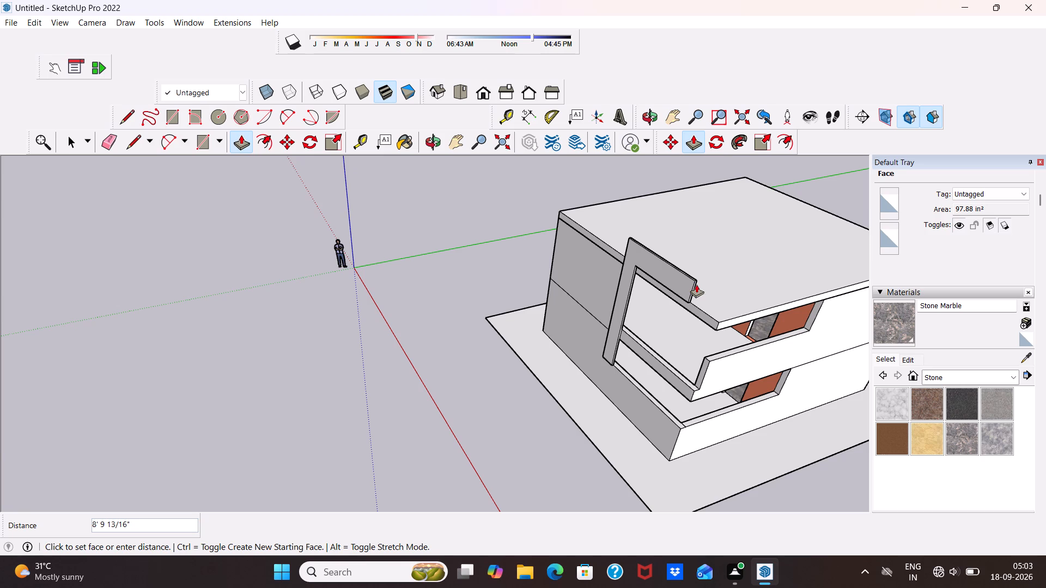
left_click(696, 284)
Examine the strip's new horizontal arm from the front and below, checking the roof slab group behind it.
middle_click_drag(606, 293, 741, 210)
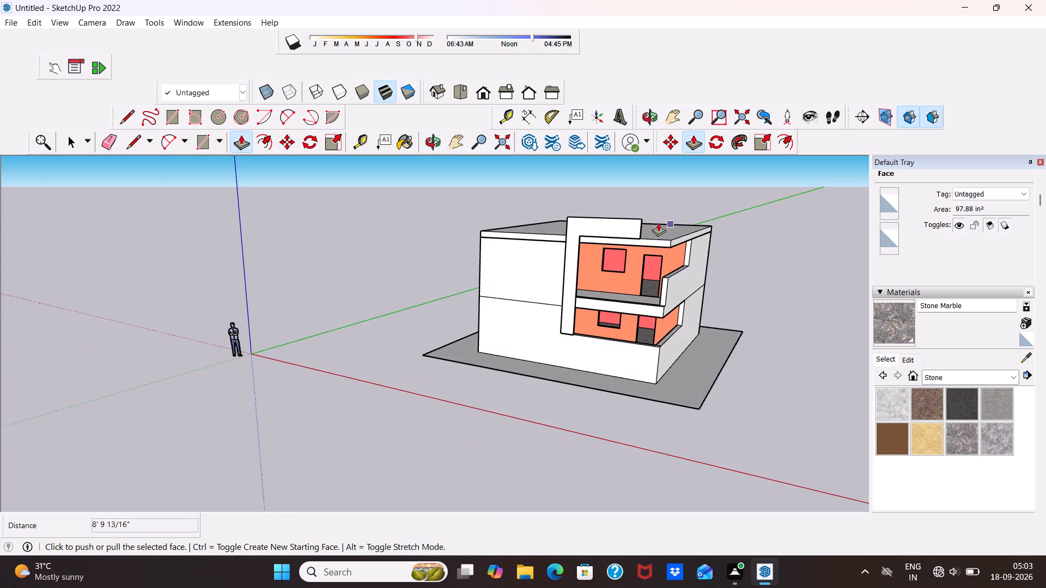
scroll(654, 222, "up", 5)
middle_click_drag(561, 246, 628, 259)
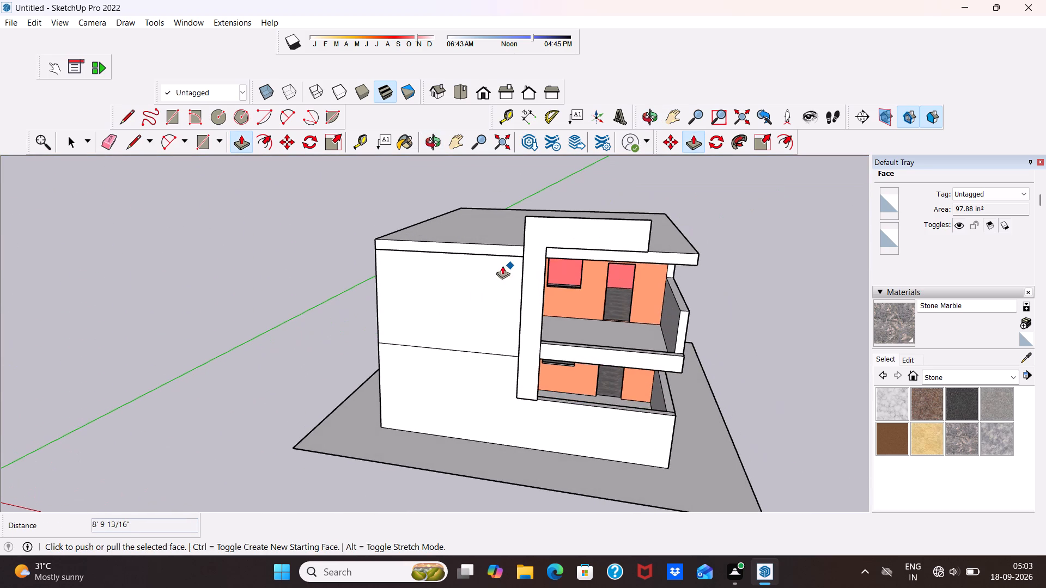
key("space")
middle_click_drag(616, 260, 544, 212)
scroll(544, 212, "up", 10)
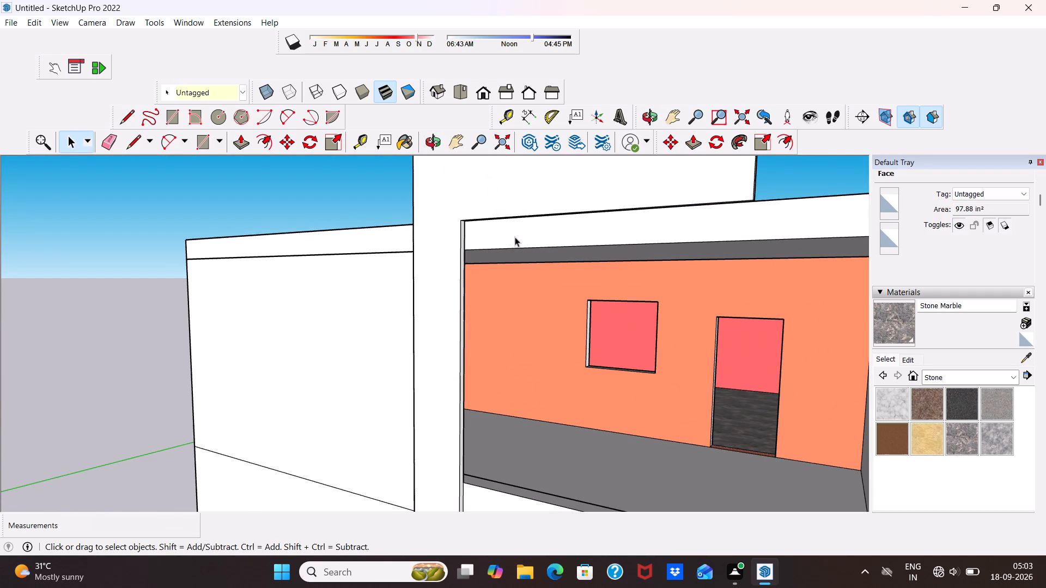
left_click(515, 237)
scroll(515, 237, "down", 5)
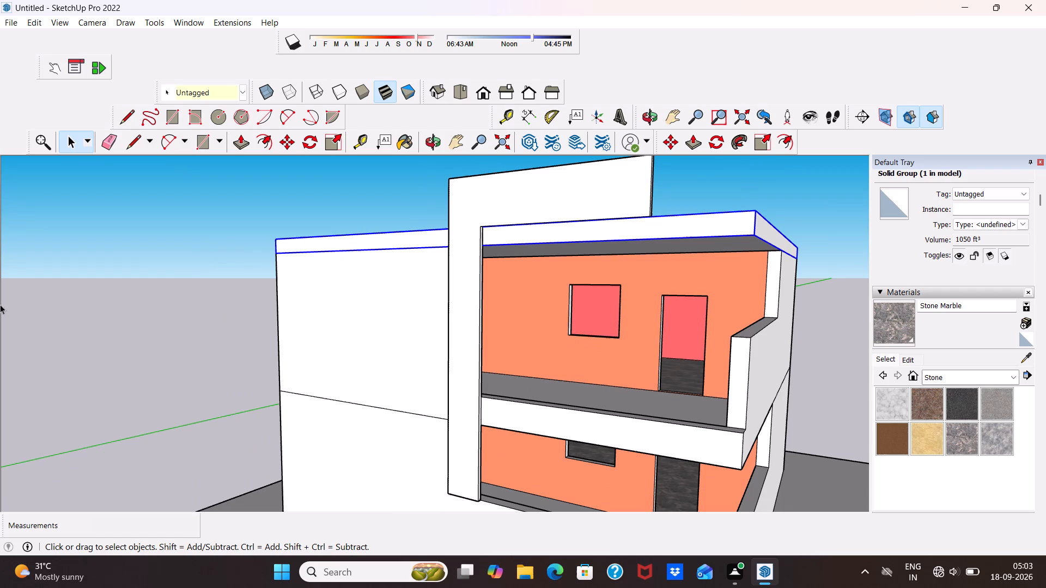
right_click(90, 315)
left_click(90, 315)
right_click(90, 315)
left_click(137, 258)
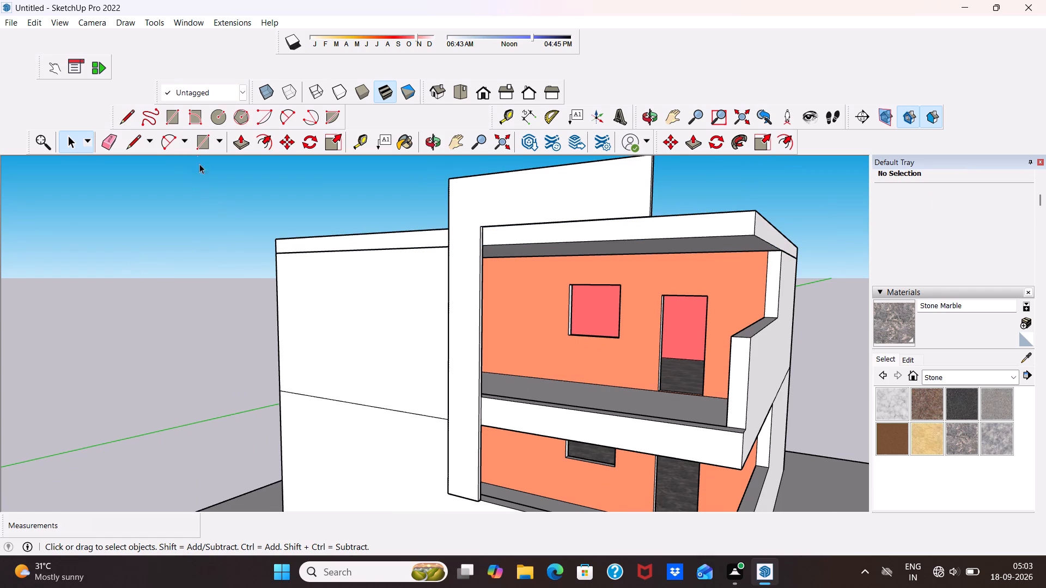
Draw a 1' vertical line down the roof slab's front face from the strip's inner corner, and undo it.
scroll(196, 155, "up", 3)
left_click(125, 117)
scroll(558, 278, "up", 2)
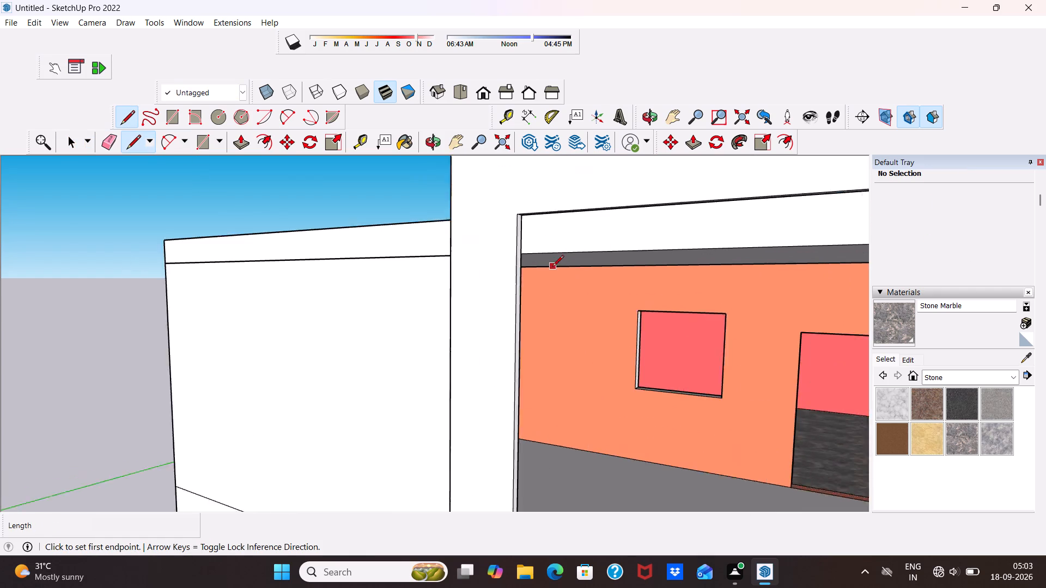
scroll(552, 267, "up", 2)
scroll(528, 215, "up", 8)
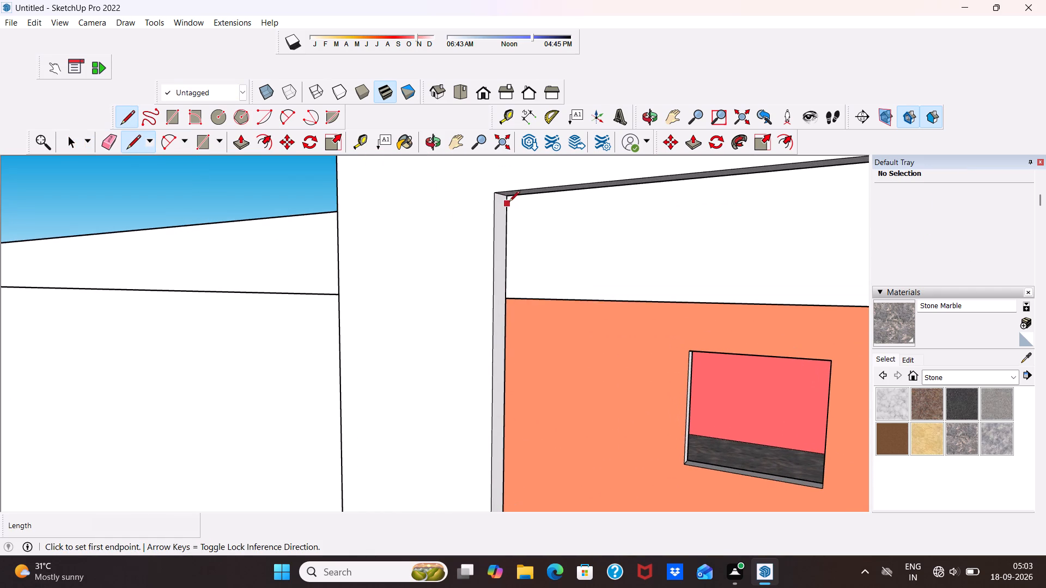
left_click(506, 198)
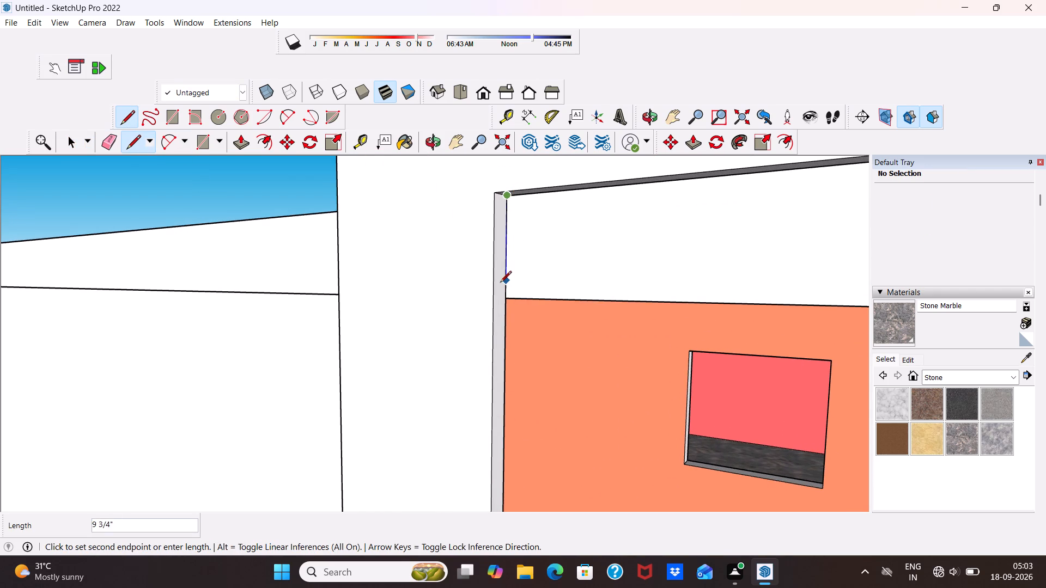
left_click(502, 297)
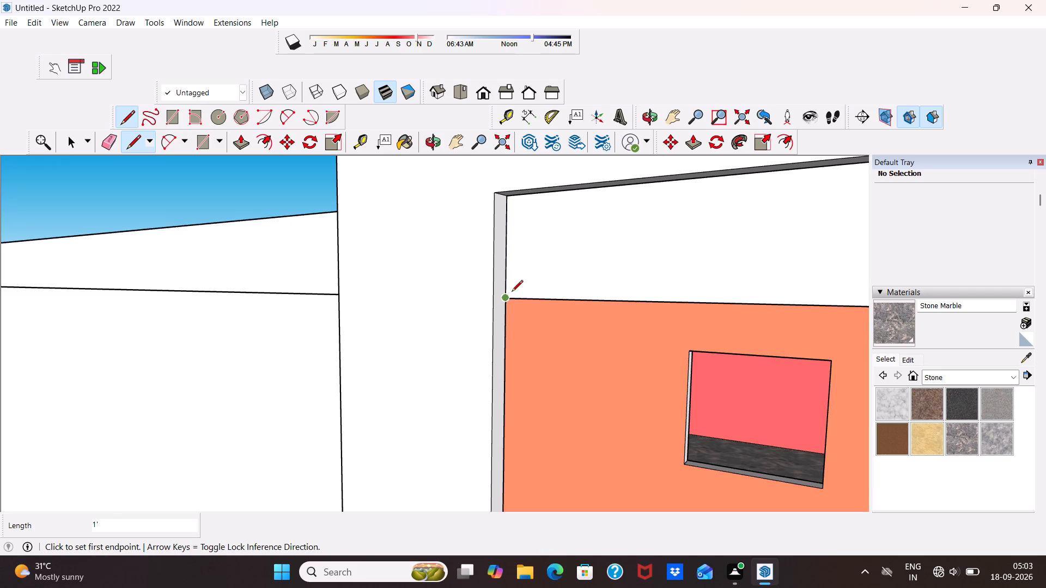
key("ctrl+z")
Draw a rectangle about 13' 11" by 1' over the roof slab's front face, starting at the raised strip's inner corner.
left_click(173, 117)
scroll(205, 203, "down", 4)
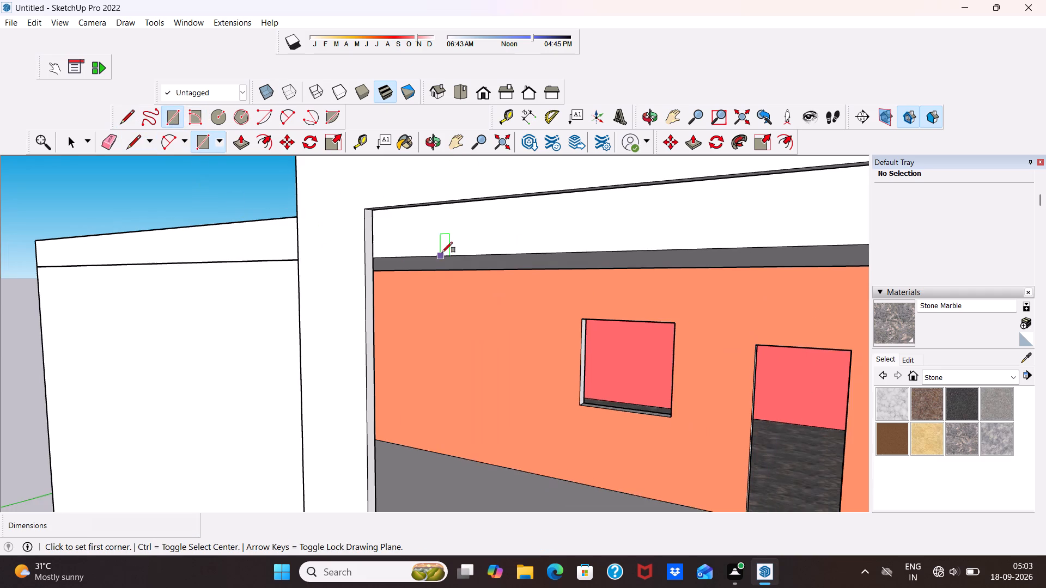
scroll(422, 216, "up", 3)
scroll(363, 213, "up", 9)
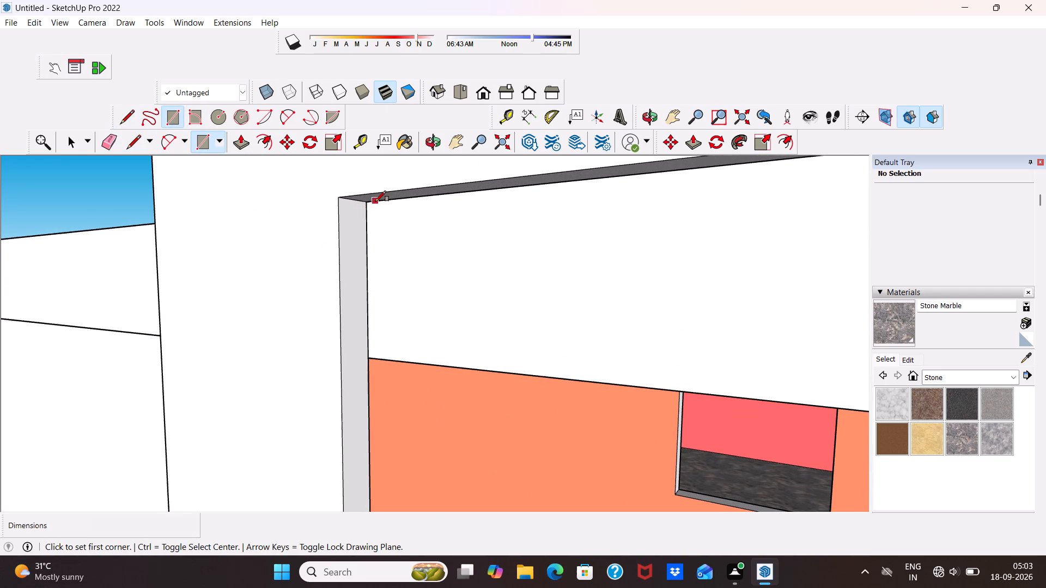
left_click(365, 202)
scroll(398, 274, "down", 3)
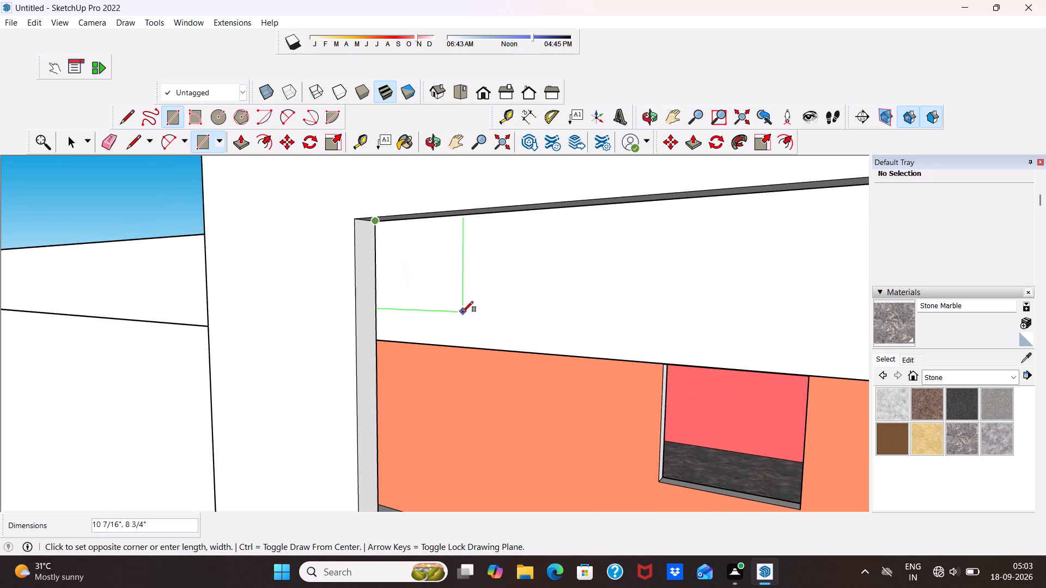
scroll(560, 341, "down", 5)
scroll(667, 345, "down", 14)
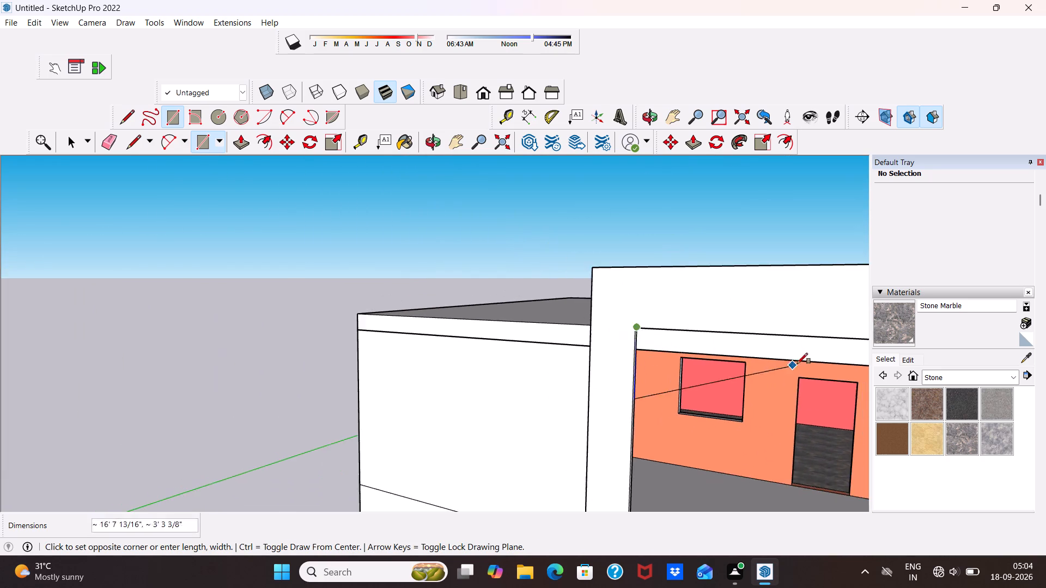
scroll(797, 364, "down", 16)
scroll(856, 364, "down", 6)
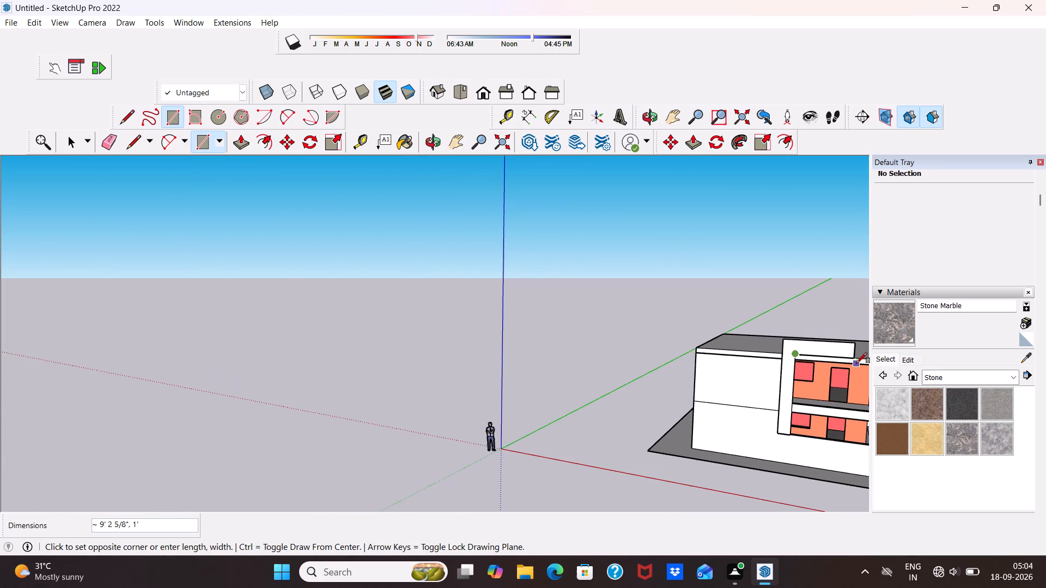
scroll(856, 363, "down", 13)
scroll(850, 370, "up", 4)
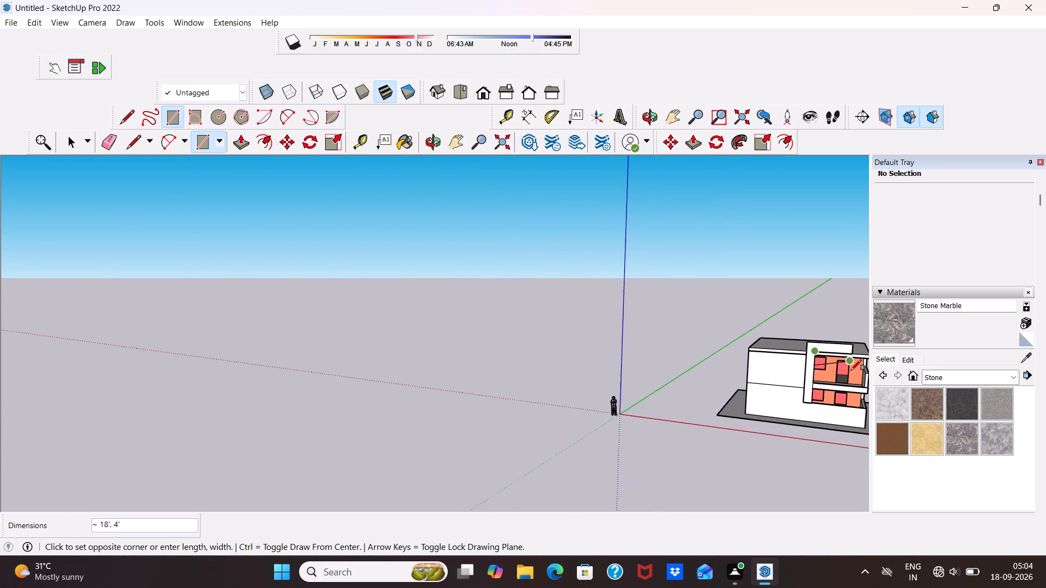
scroll(851, 370, "up", 7)
scroll(828, 364, "down", 11)
scroll(828, 357, "up", 12)
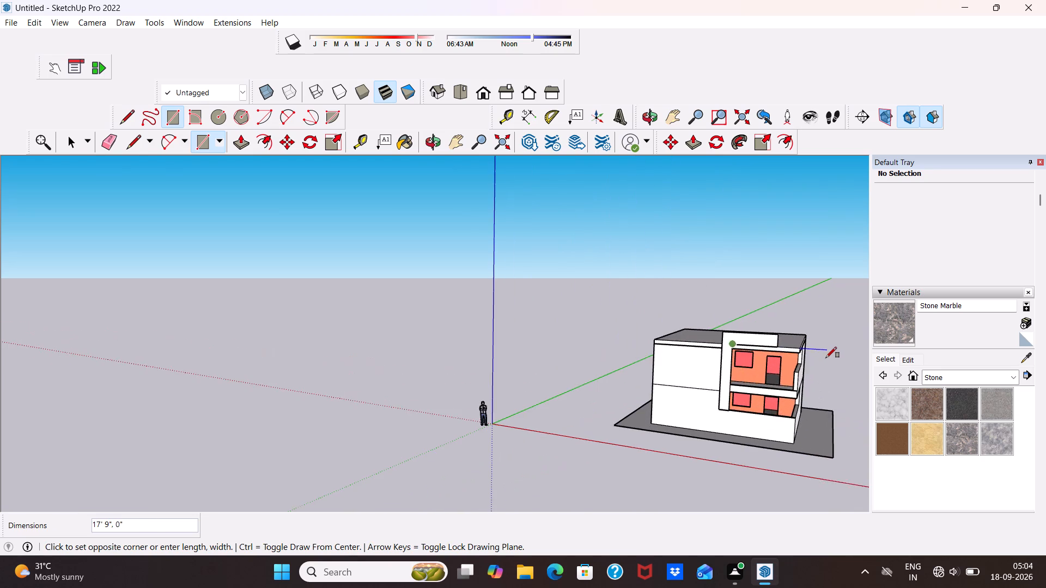
scroll(799, 362, "up", 8)
scroll(805, 354, "down", 12)
scroll(785, 358, "up", 5)
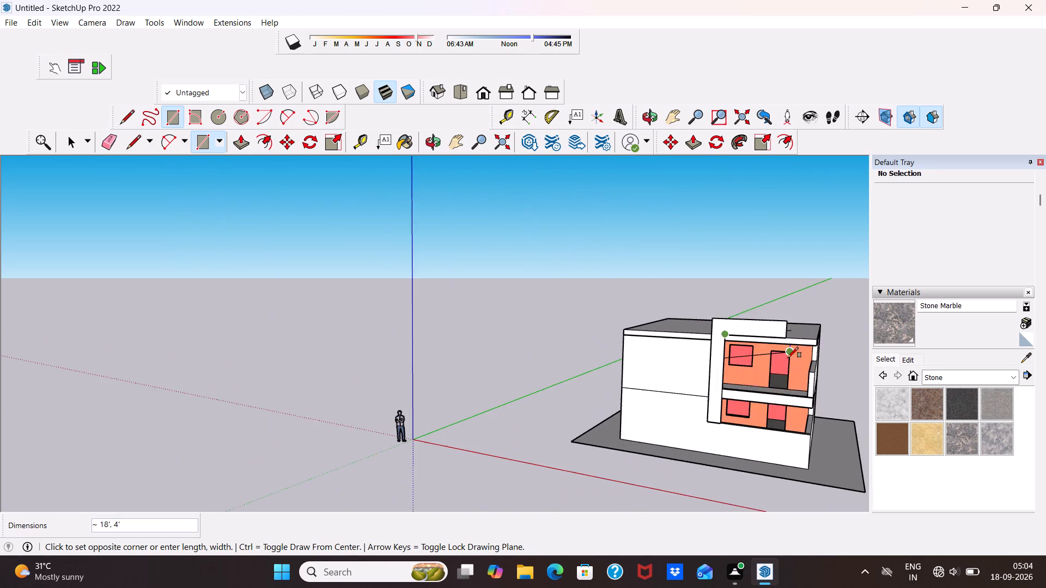
scroll(788, 358, "up", 7)
scroll(823, 310, "up", 3)
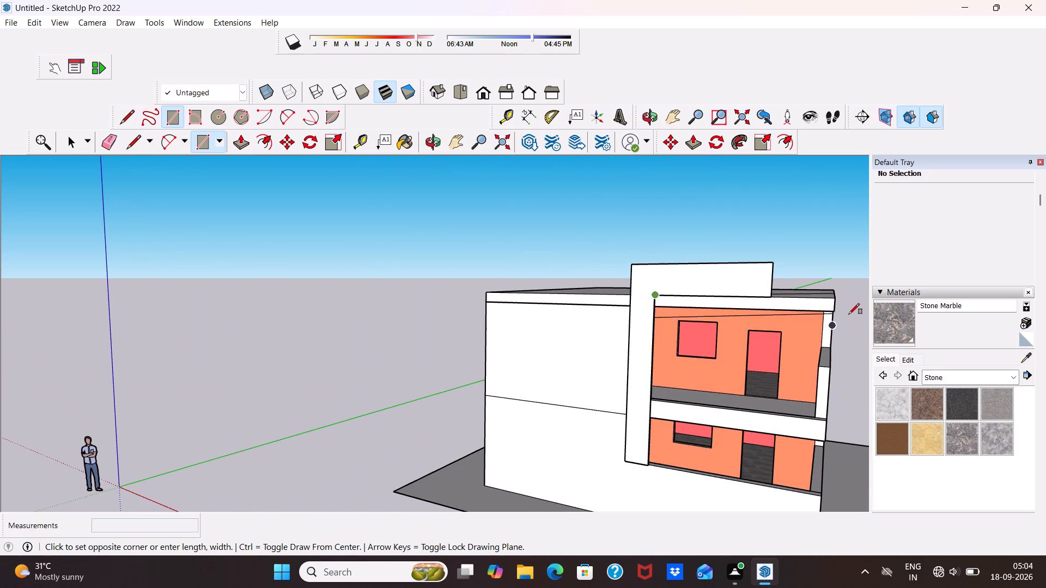
scroll(849, 314, "up", 3)
scroll(789, 317, "down", 1)
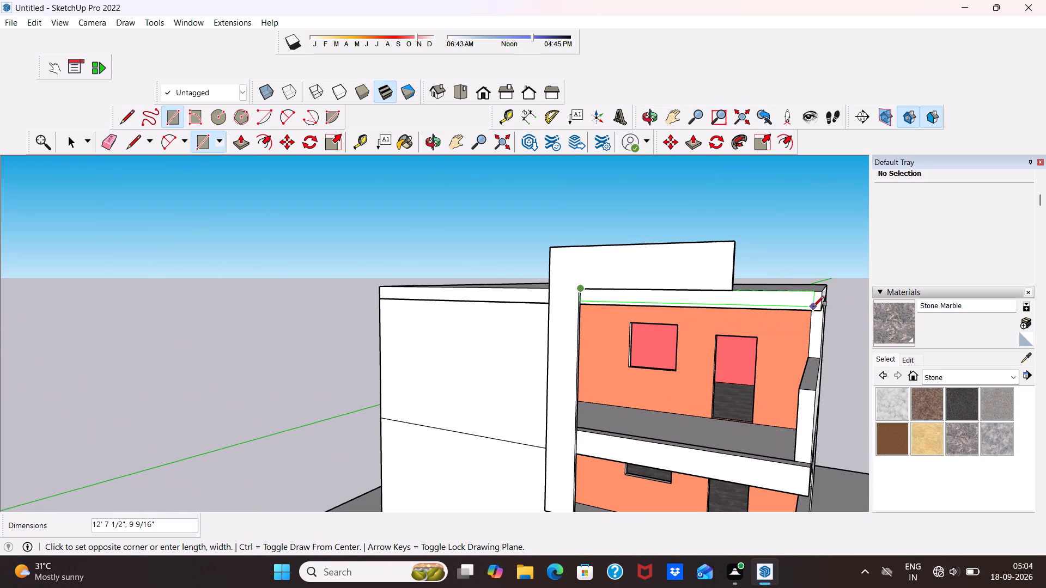
left_click(843, 313)
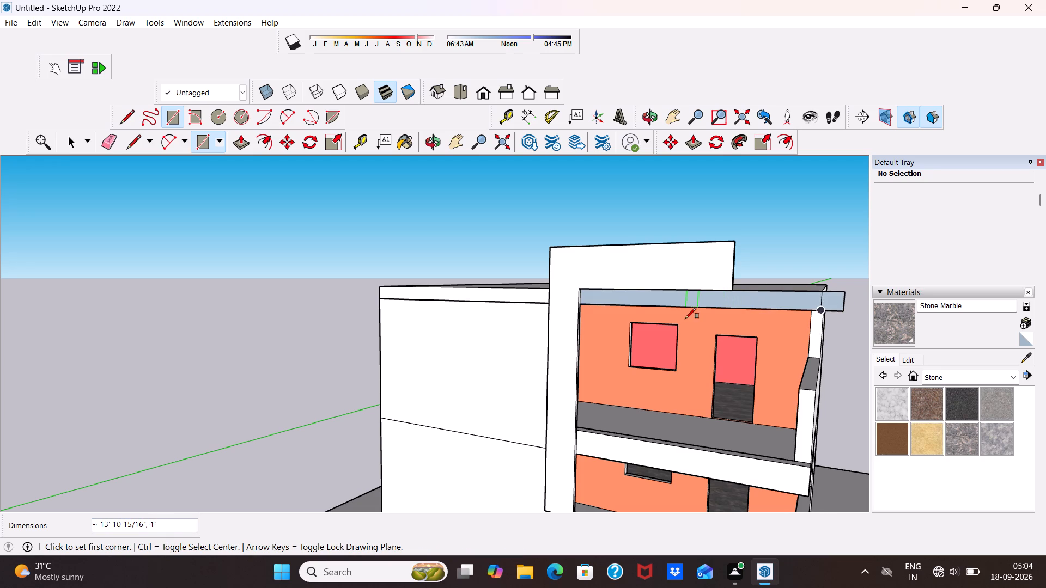
Push/Pull the new rectangle on the roof slab's front edge outward 1'.
key("space")
scroll(685, 318, "up", 1)
left_click(606, 295)
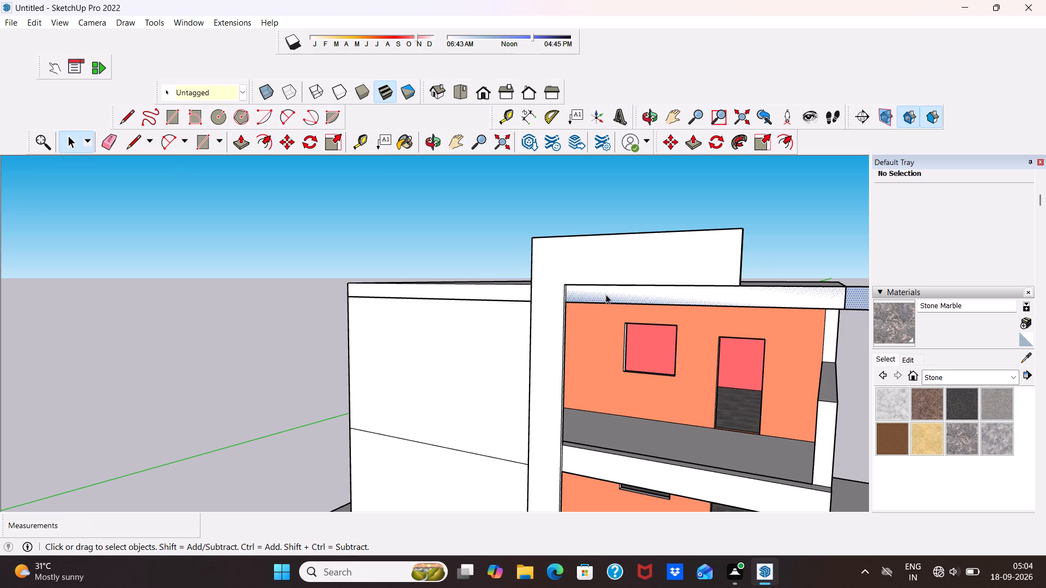
left_click(606, 295)
double_click(606, 295)
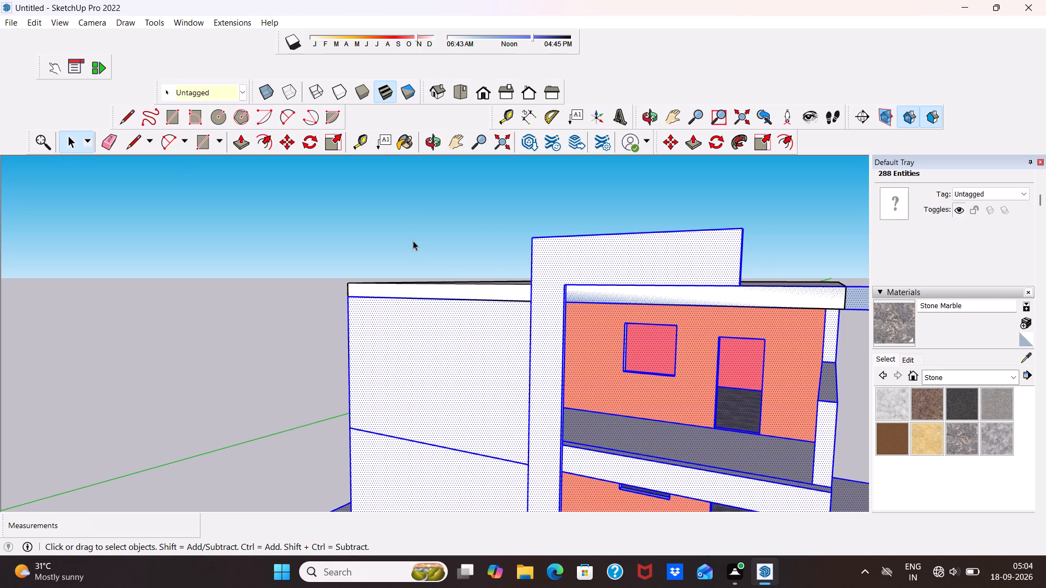
left_click(413, 241)
left_click(658, 294)
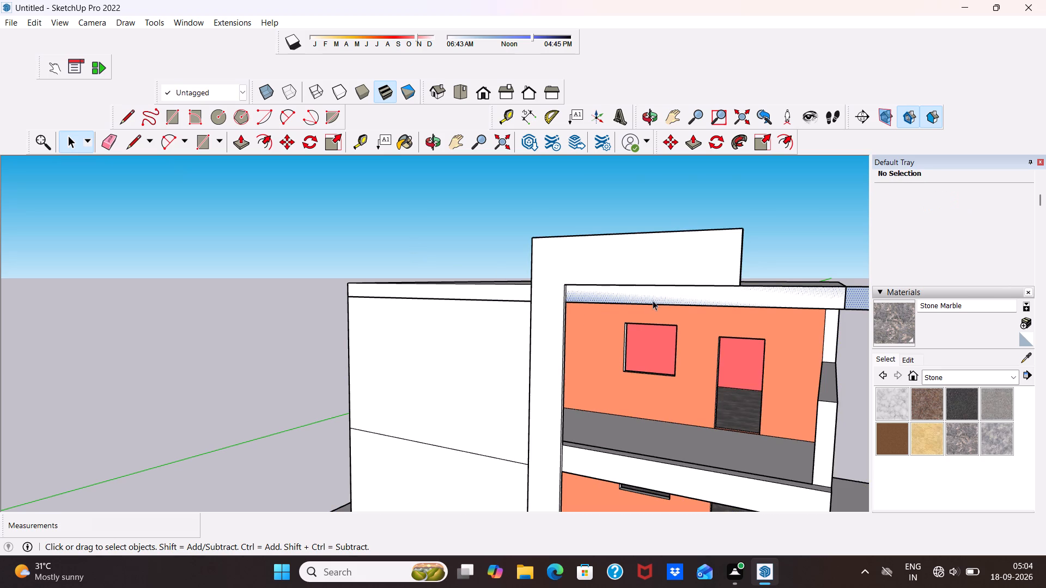
double_click(656, 295)
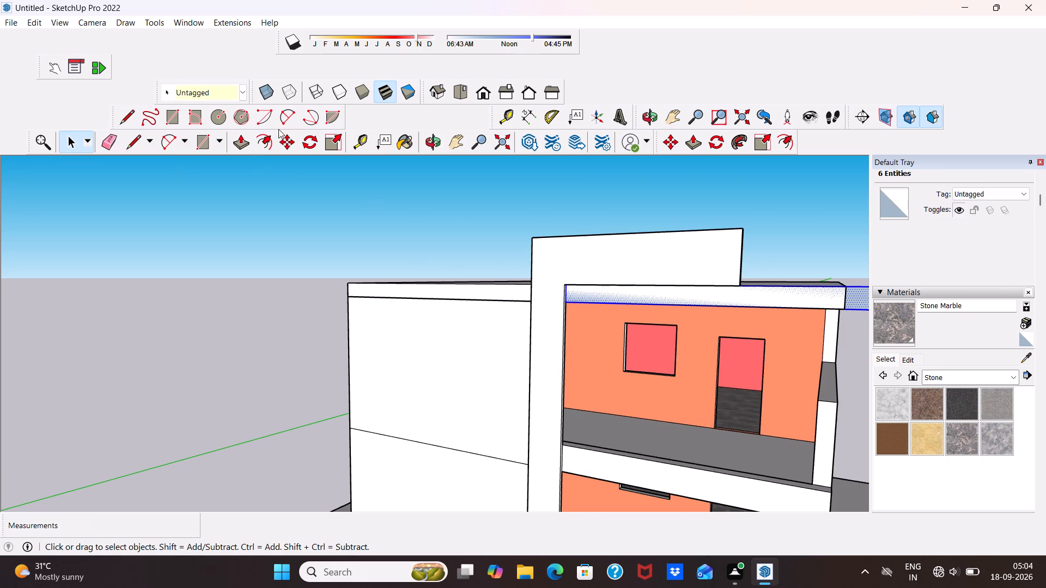
left_click(241, 139)
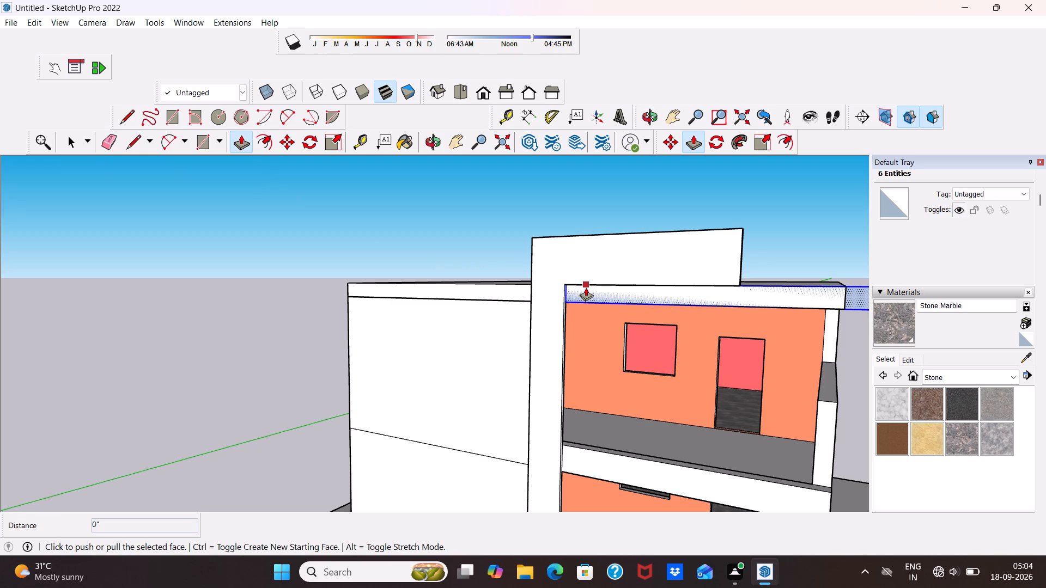
left_click(586, 287)
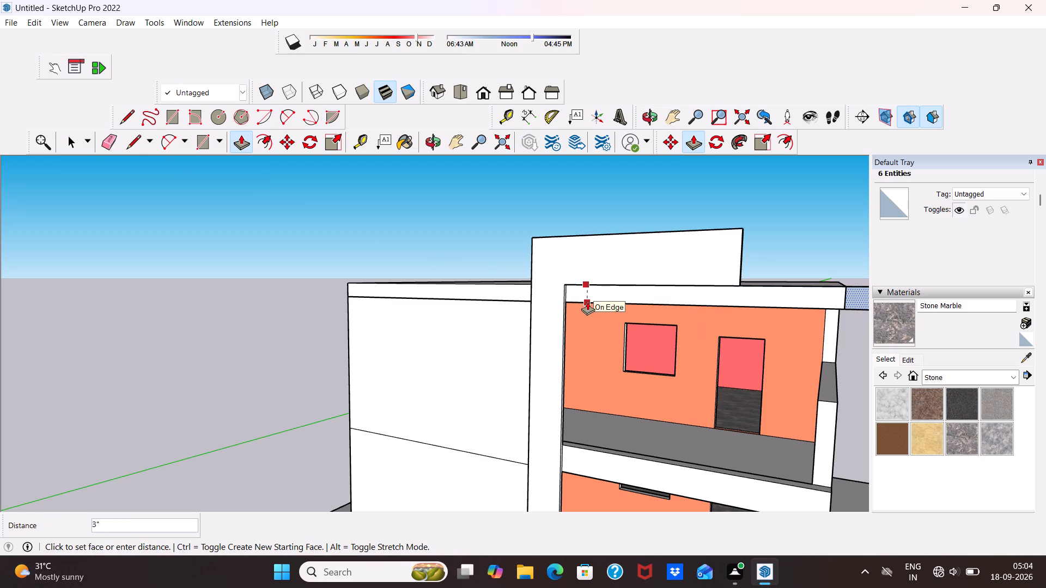
scroll(578, 296, "down", 6)
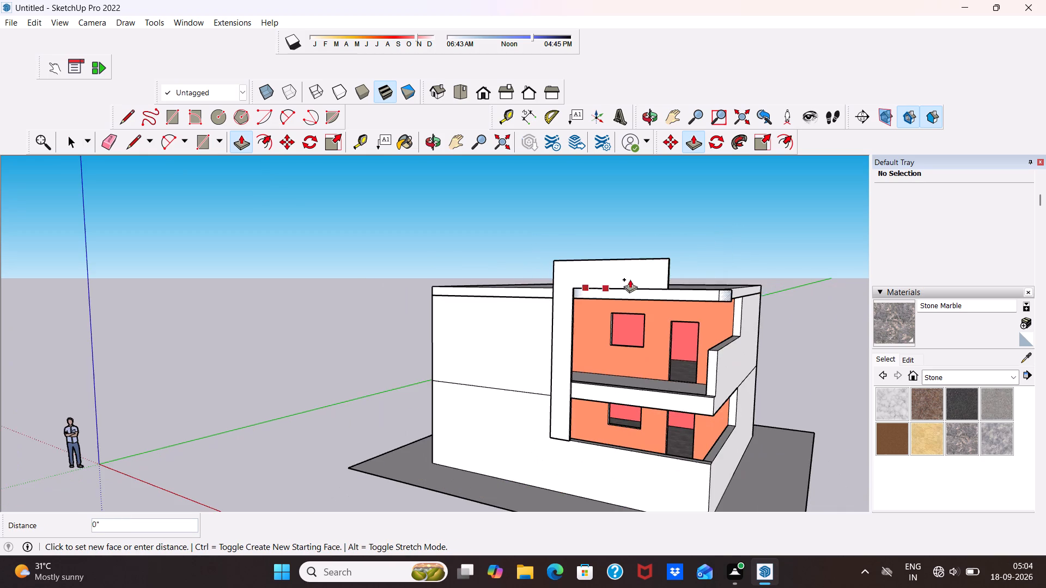
scroll(590, 272, "down", 4)
scroll(559, 315, "down", 10)
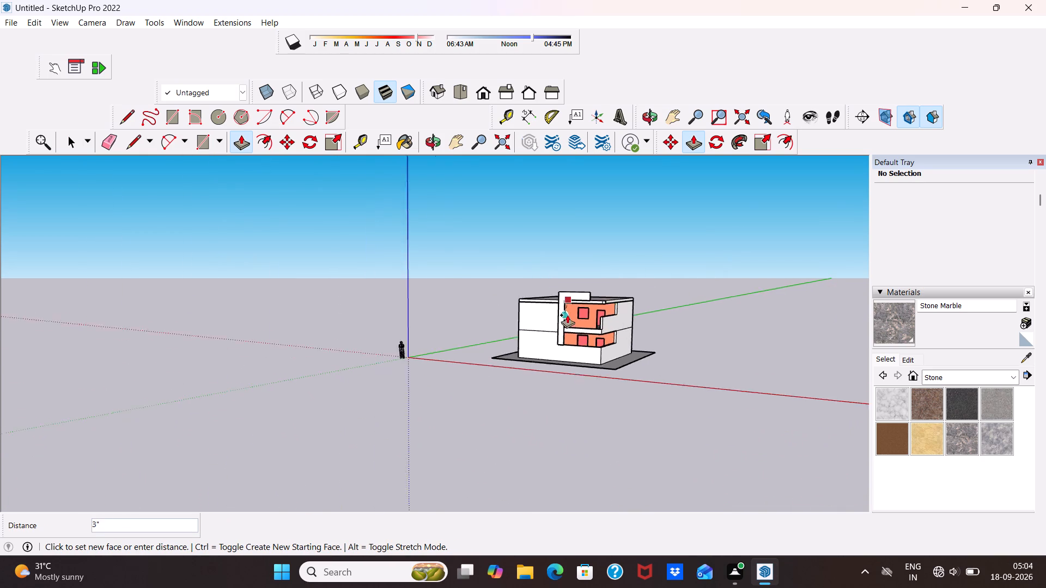
scroll(567, 315, "down", 2)
scroll(571, 299, "up", 20)
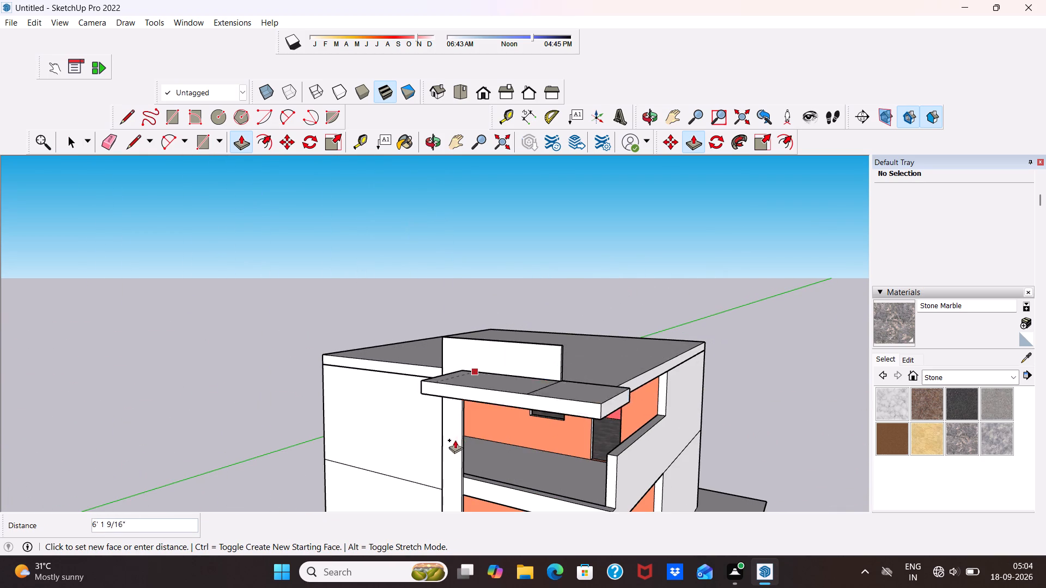
scroll(449, 457, "down", 2)
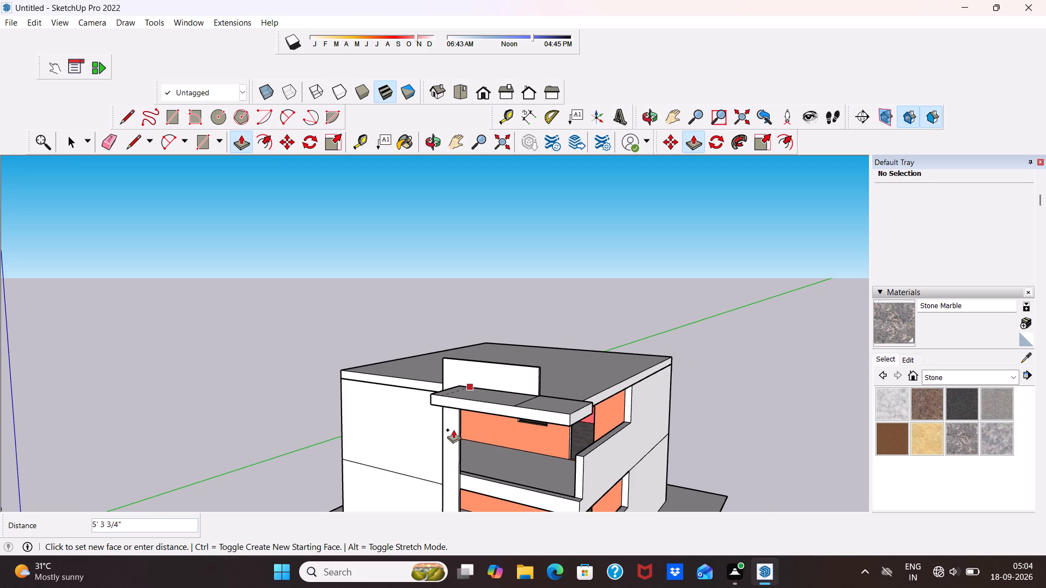
type("1'")
key("Return")
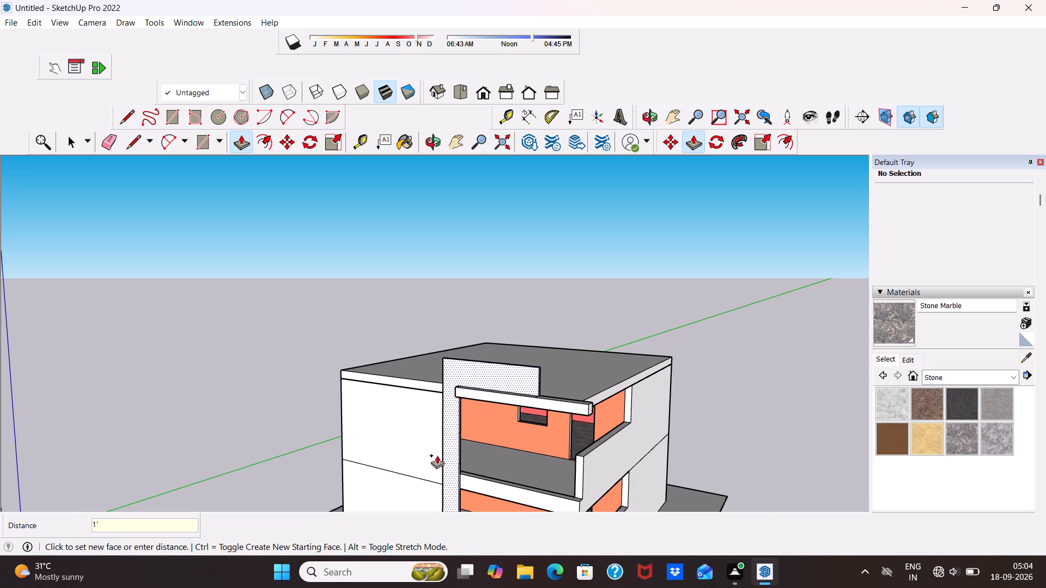
Examine the projecting band along the roof's front edge from below and from the front.
scroll(581, 450, "up", 4)
middle_click_drag(579, 442, 505, 266)
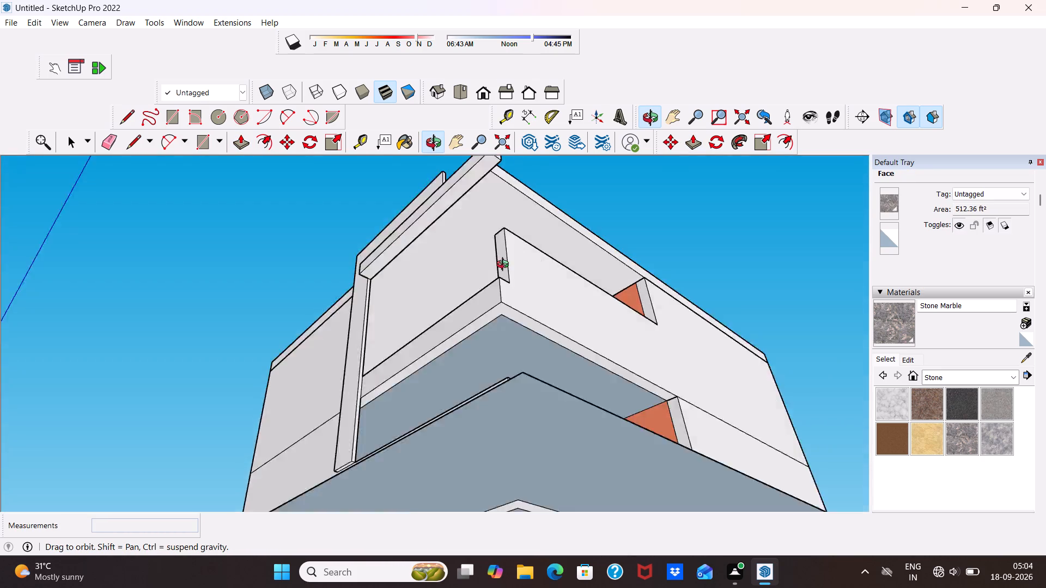
middle_click_drag(505, 266, 739, 340)
scroll(625, 322, "down", 3)
middle_click_drag(608, 341, 492, 411)
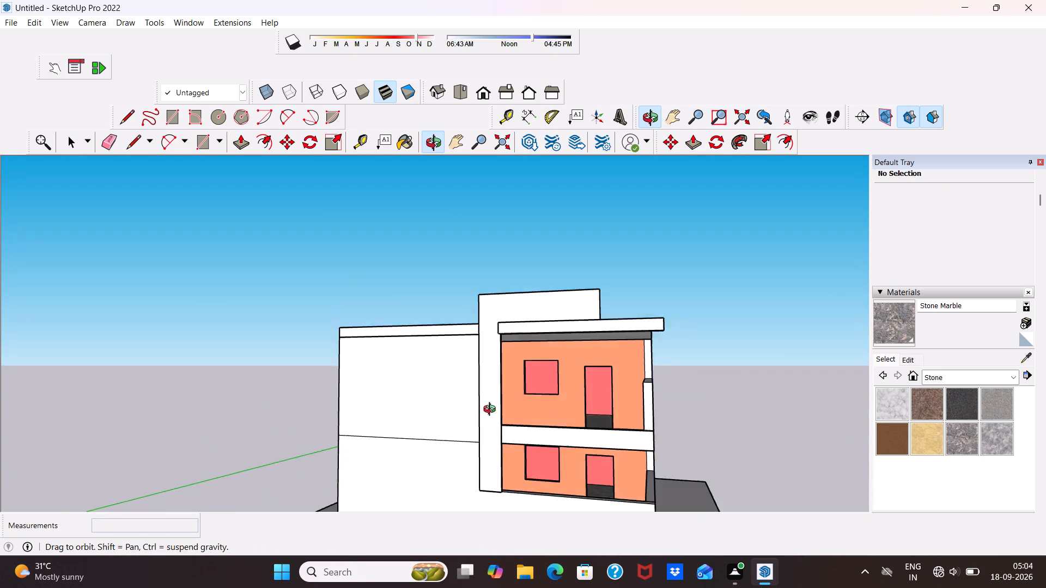
middle_click_drag(492, 411, 477, 431)
scroll(543, 407, "up", 3)
middle_click_drag(544, 406, 551, 391)
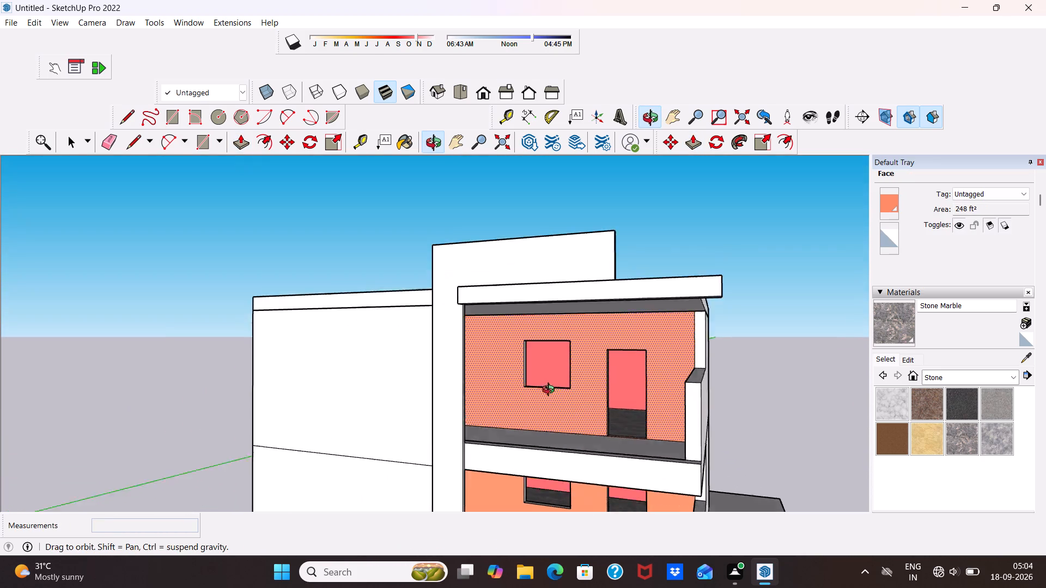
middle_click_drag(551, 391, 601, 356)
scroll(597, 382, "down", 1)
Push/Pull the face seen through the upper-floor door opening by 34' 3".
left_click_drag(597, 389, 614, 418)
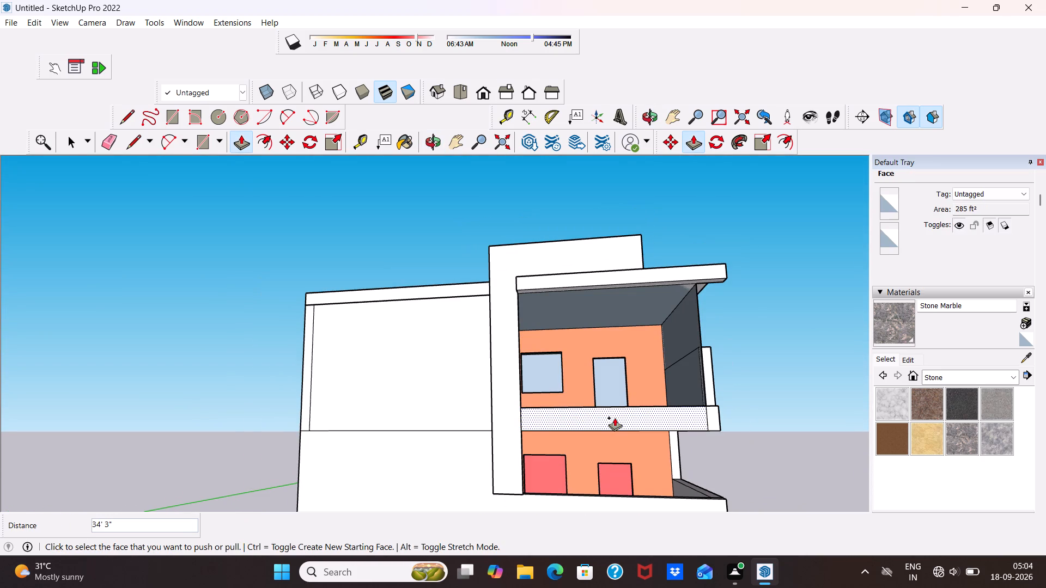
Delete the ceiling face overlapping the roof slab's underside above the upper balcony.
key("space")
scroll(711, 345, "up", 2)
scroll(699, 243, "up", 5)
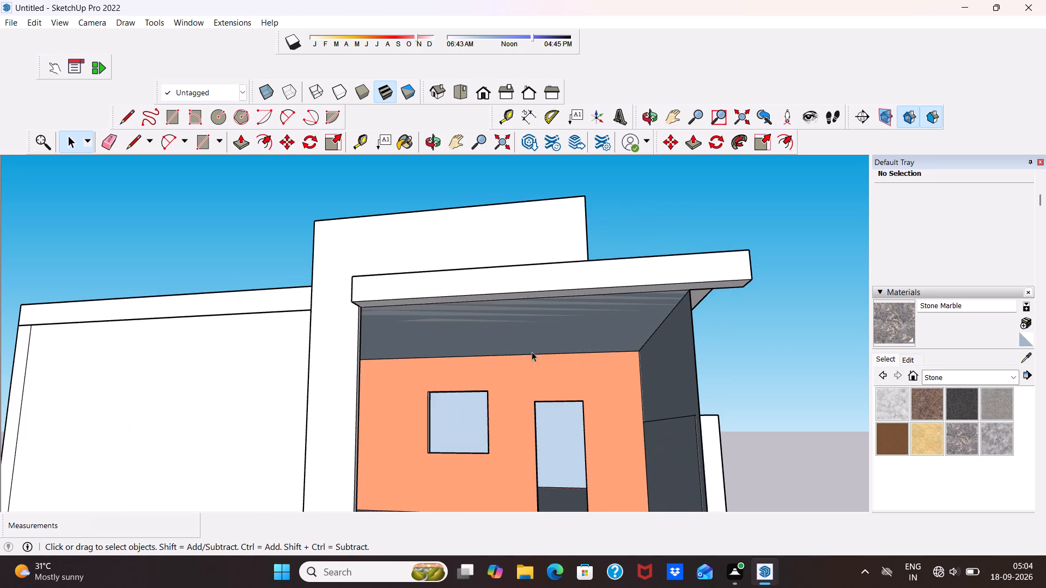
left_click(439, 345)
left_click(764, 352)
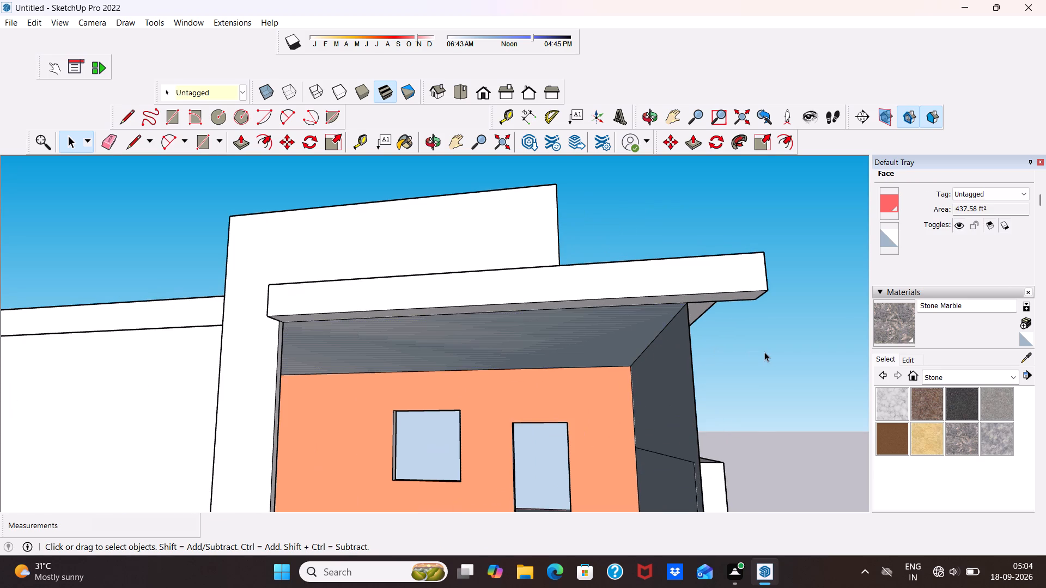
middle_click_drag(764, 352, 822, 273)
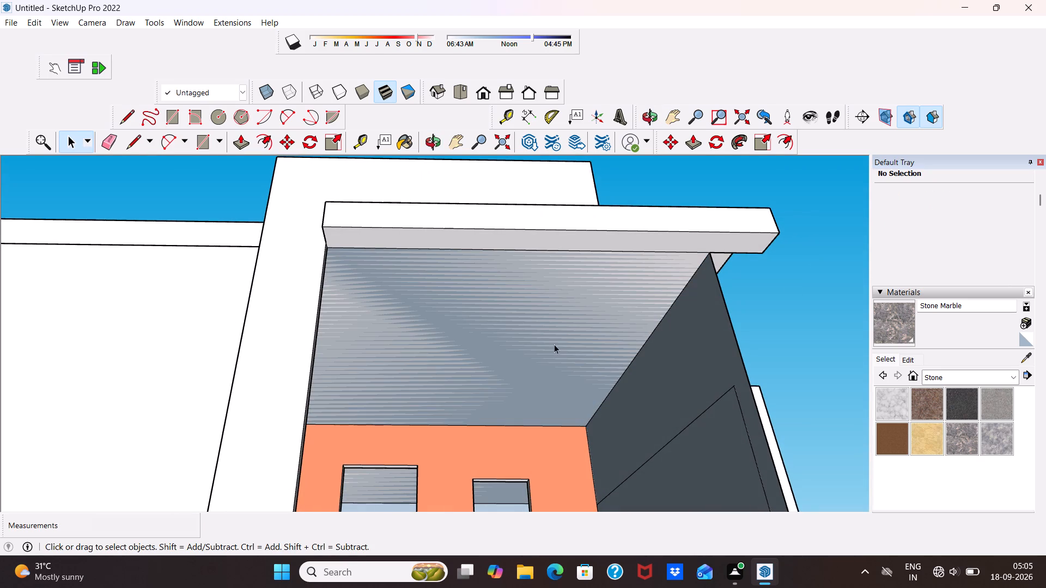
left_click(537, 345)
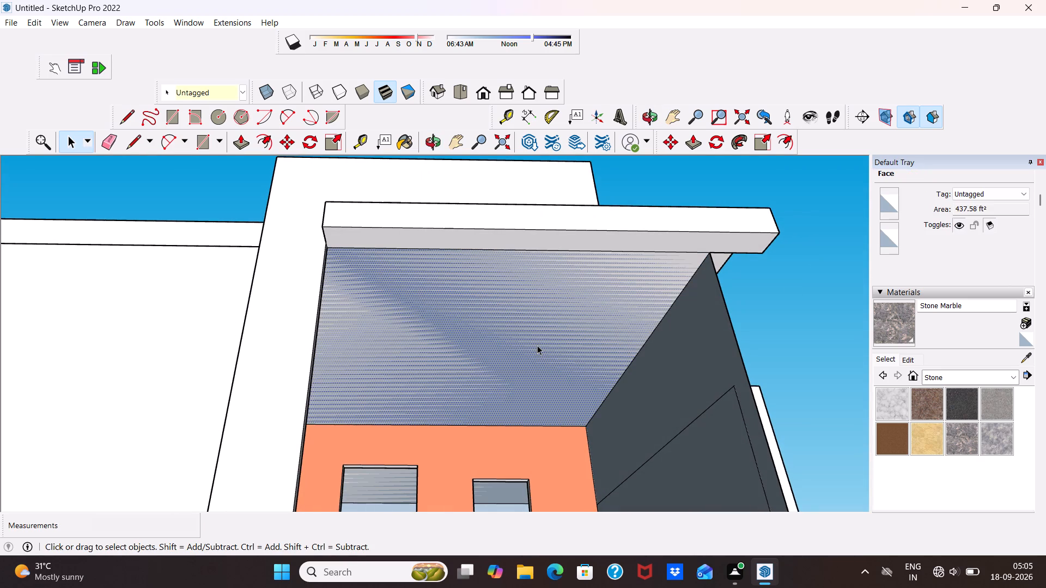
key("Delete")
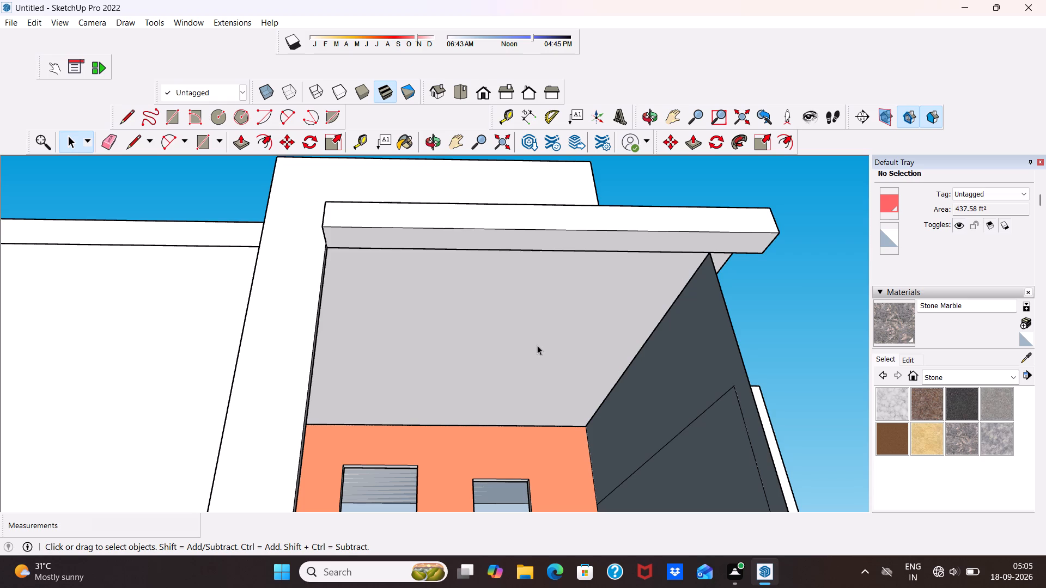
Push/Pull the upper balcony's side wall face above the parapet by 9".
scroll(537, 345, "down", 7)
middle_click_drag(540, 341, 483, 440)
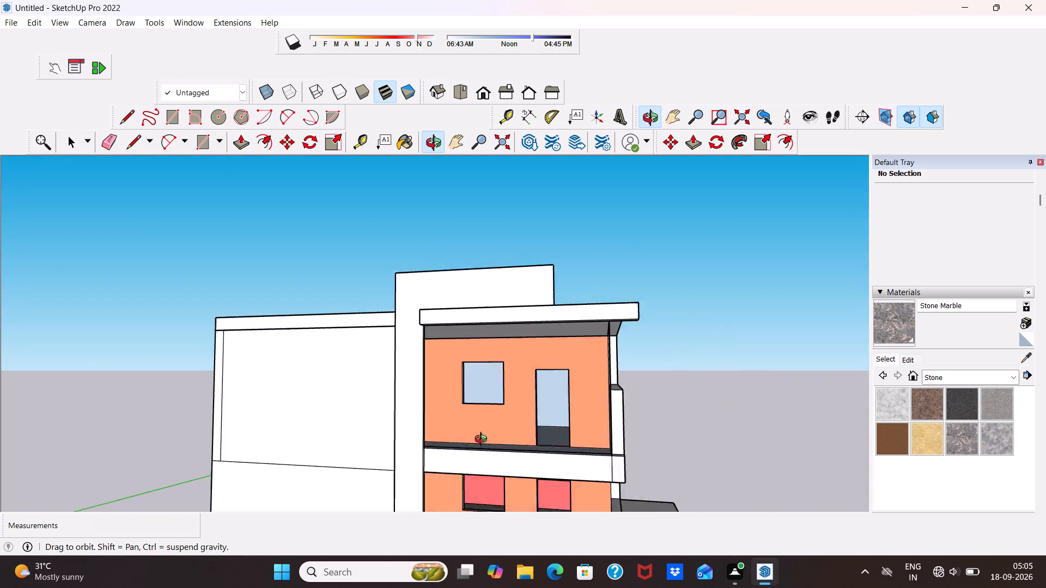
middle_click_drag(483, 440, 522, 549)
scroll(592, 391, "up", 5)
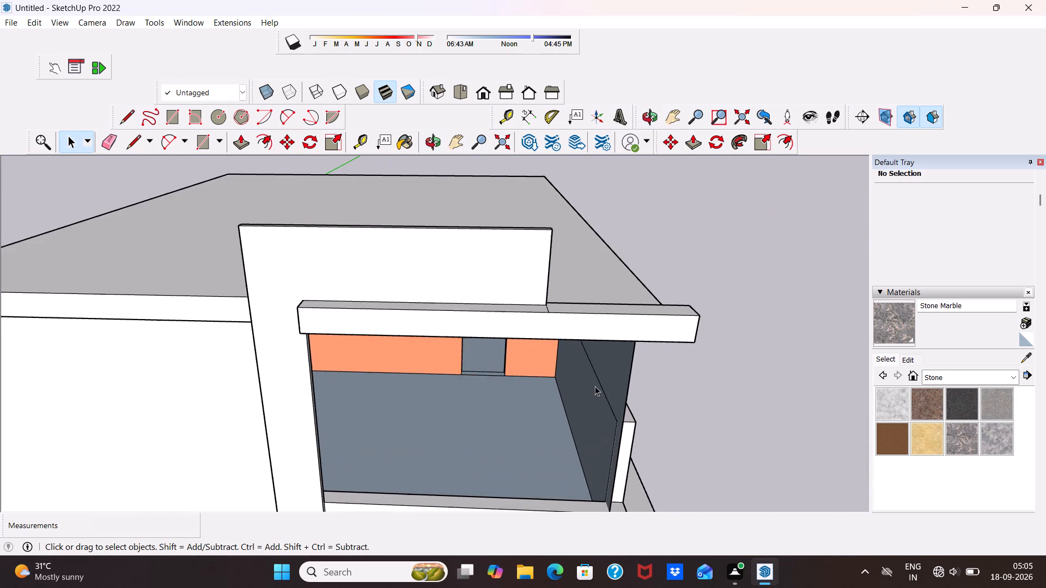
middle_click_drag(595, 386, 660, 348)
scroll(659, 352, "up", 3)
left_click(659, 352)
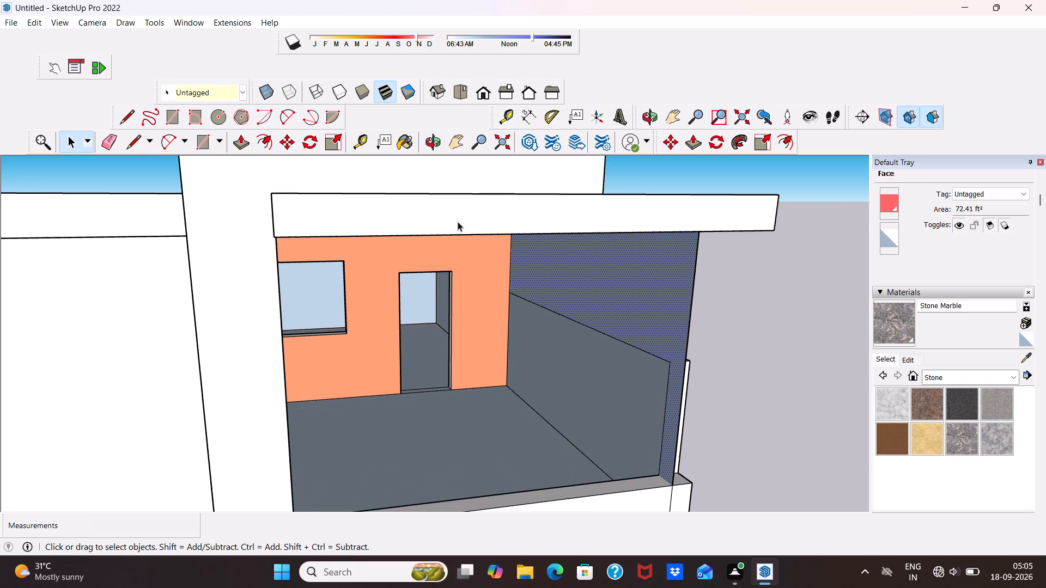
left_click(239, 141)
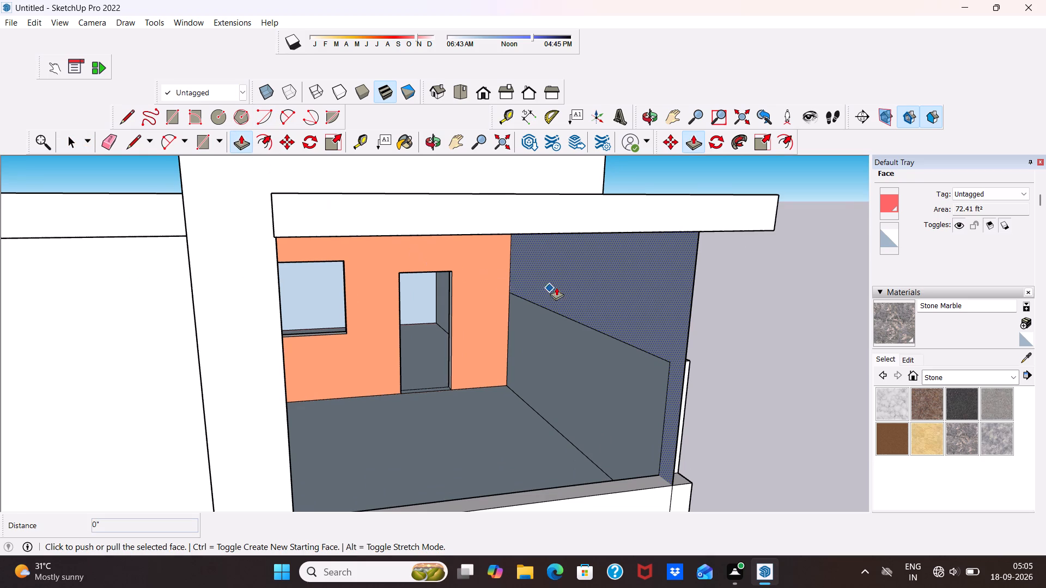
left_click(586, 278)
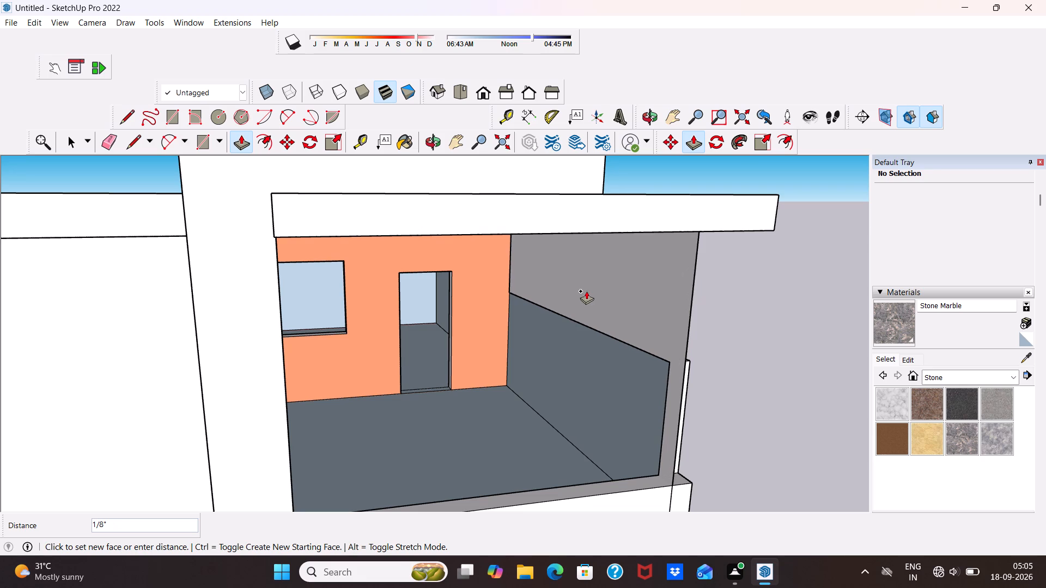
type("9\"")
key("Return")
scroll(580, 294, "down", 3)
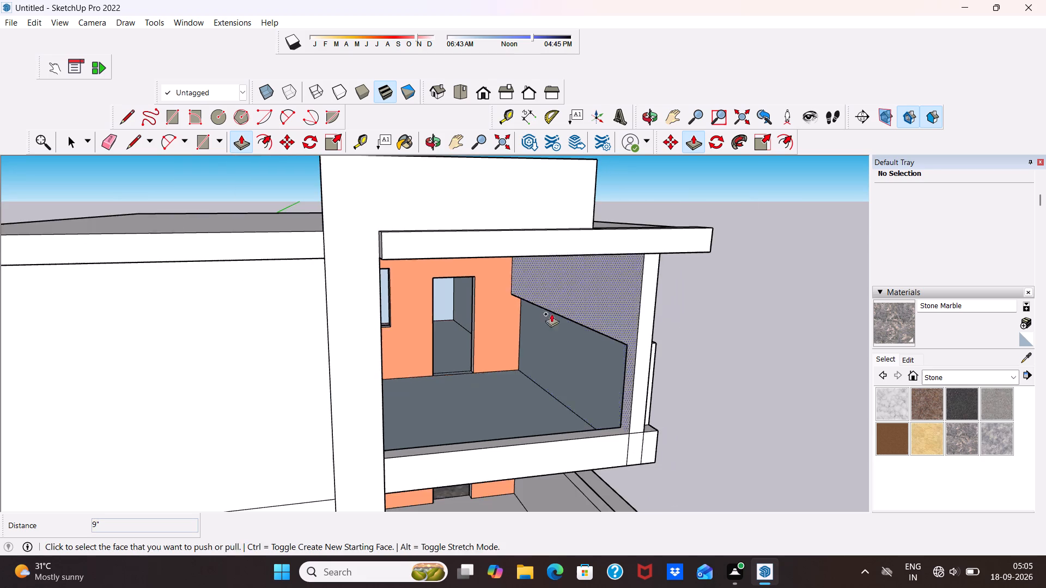
Undo the 9" Push/Pull and the preceding face edits around the upper balcony, including the block pulled across its floor.
middle_click_drag(538, 325, 229, 331)
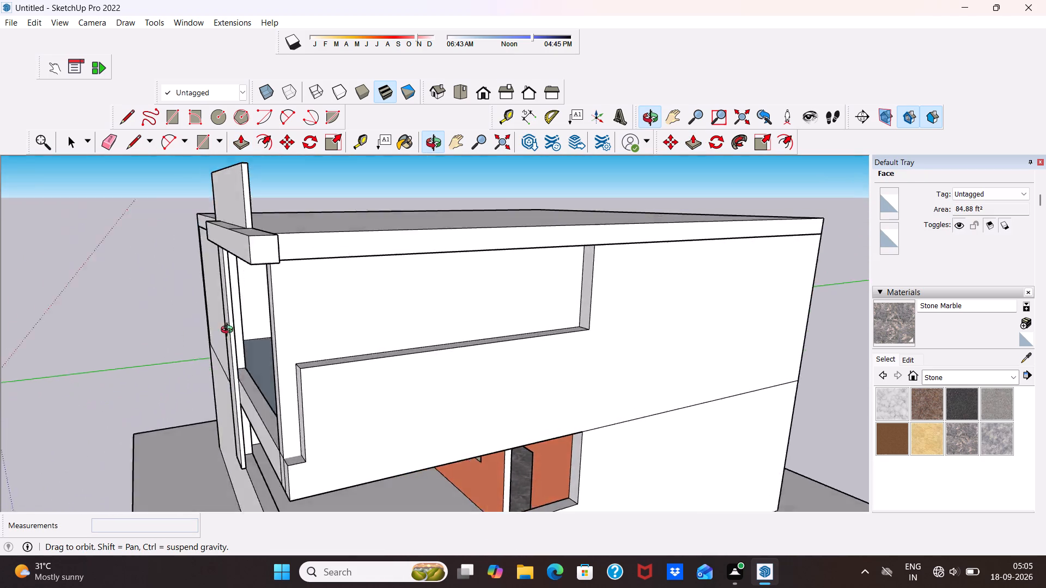
middle_click_drag(229, 331, 467, 320)
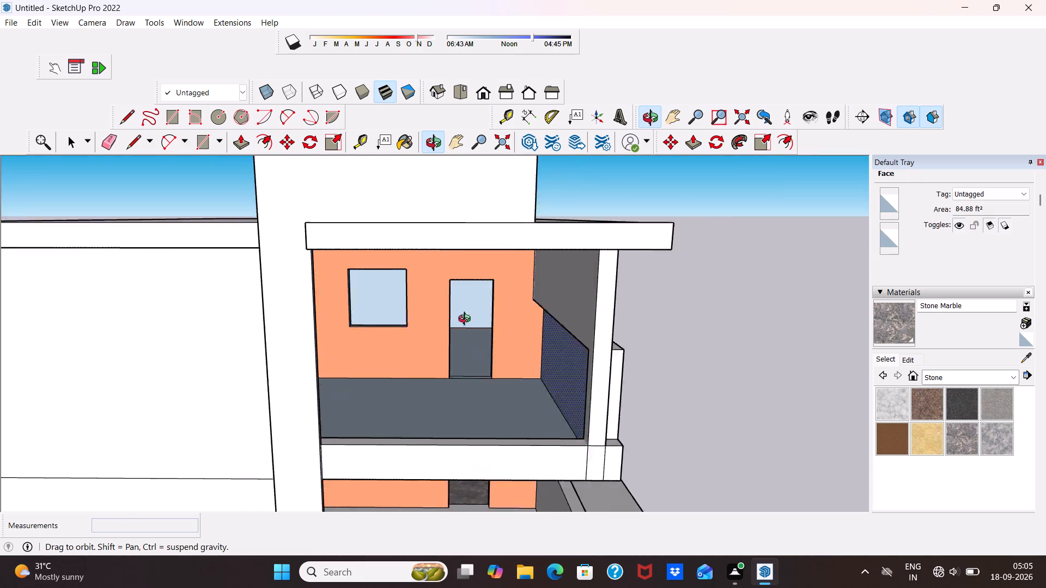
middle_click_drag(467, 320, 327, 311)
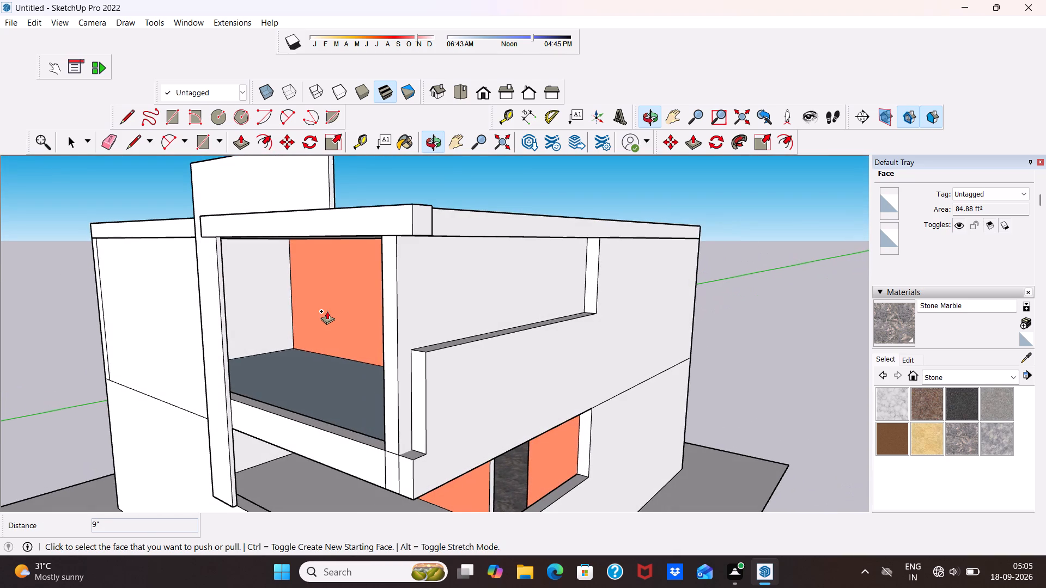
key("ctrl+z")
right_click(327, 311)
left_click(327, 311)
key("ctrl+z")
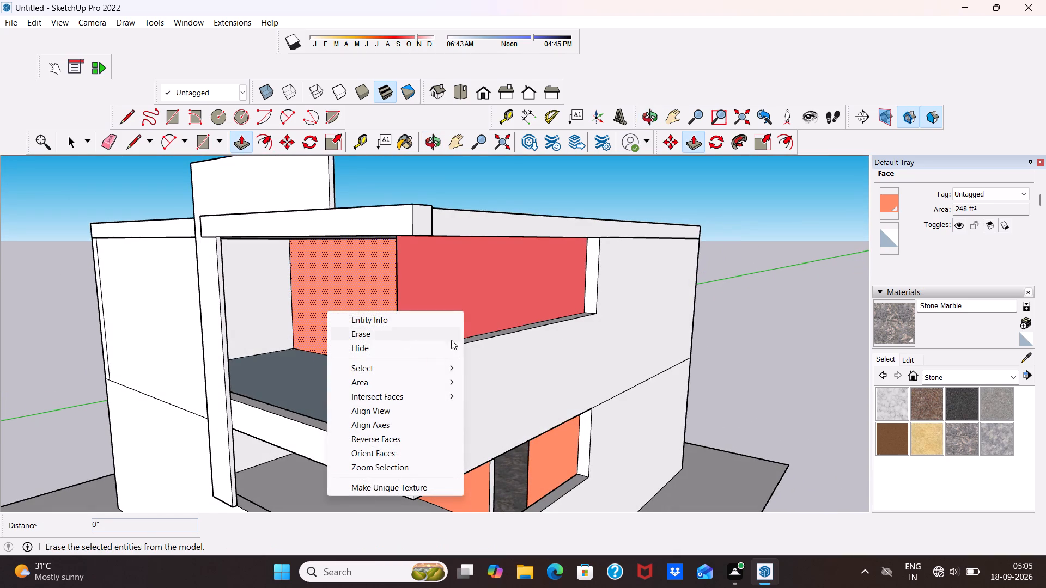
left_click(742, 323)
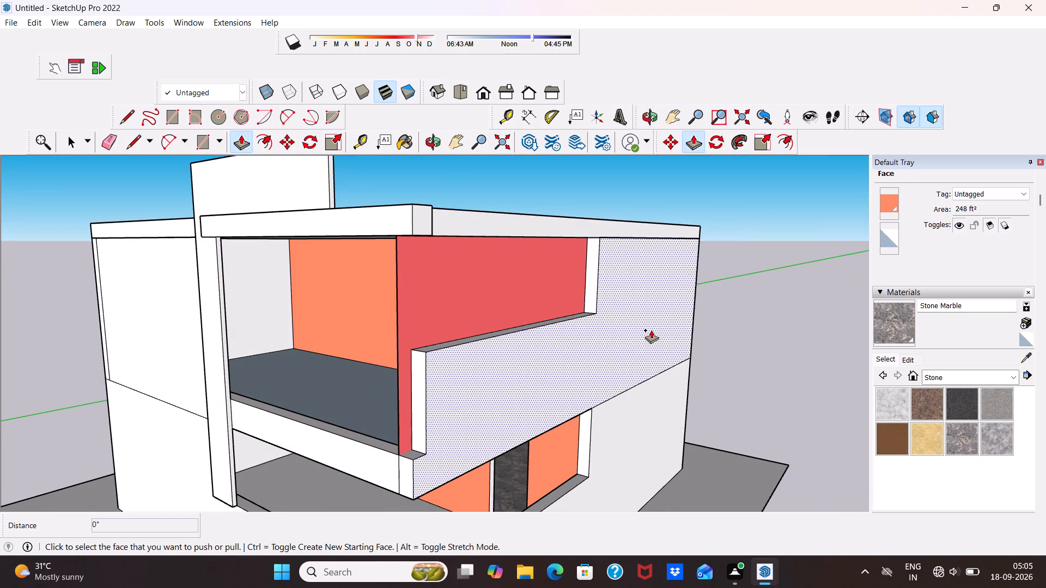
key("ctrl+z")
key("ctrl+z")
left_click_drag(631, 335, 500, 334)
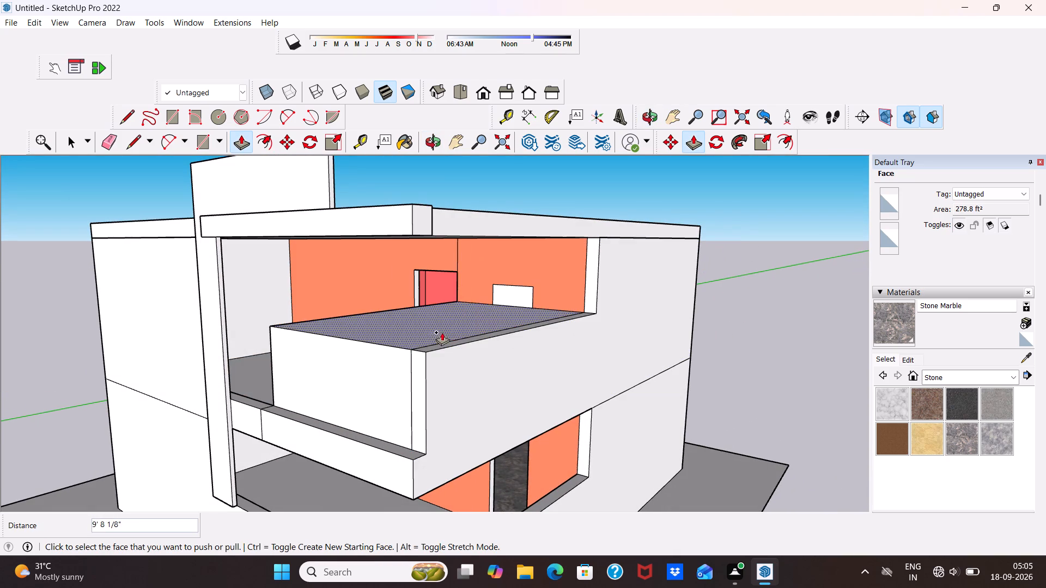
key("space")
key("space")
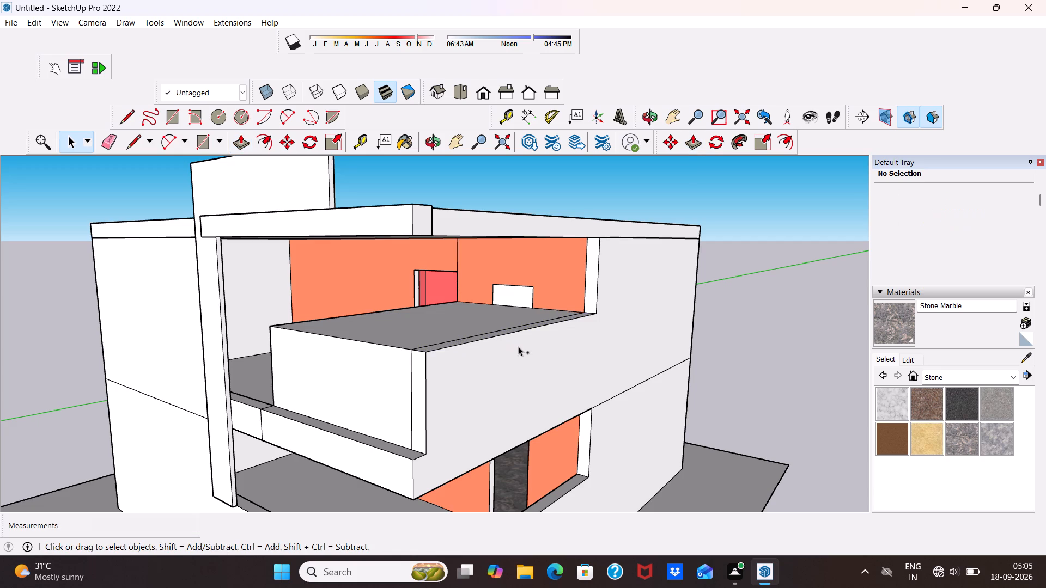
key("ctrl+z")
Examine the upper balcony, its side parapet and the roof's underside from the front, side, above and below.
scroll(333, 316, "down", 1)
middle_click_drag(332, 316, 537, 317)
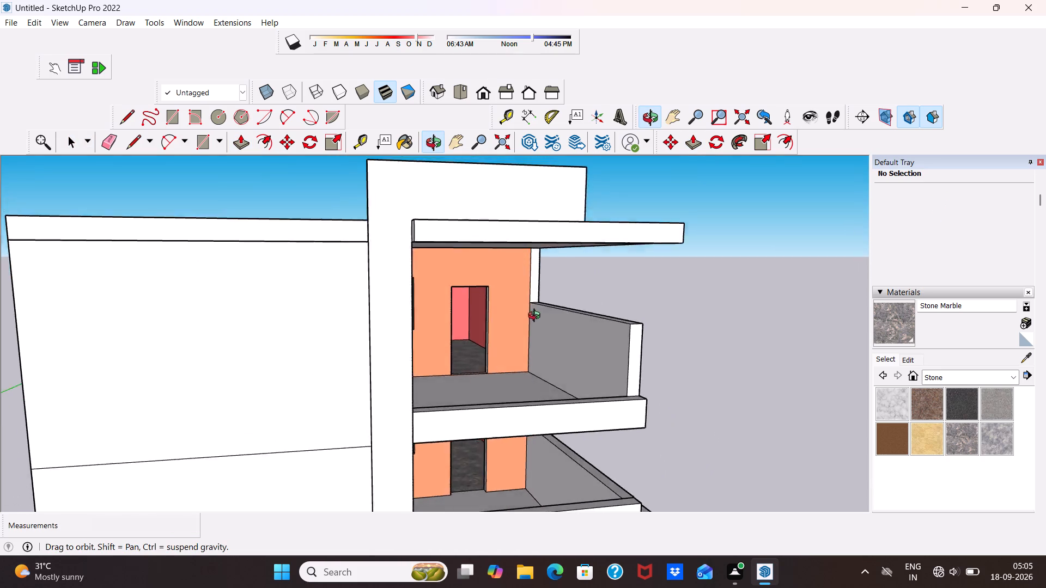
middle_click_drag(537, 317, 464, 334)
scroll(464, 334, "up", 3)
middle_click_drag(429, 405, 421, 295)
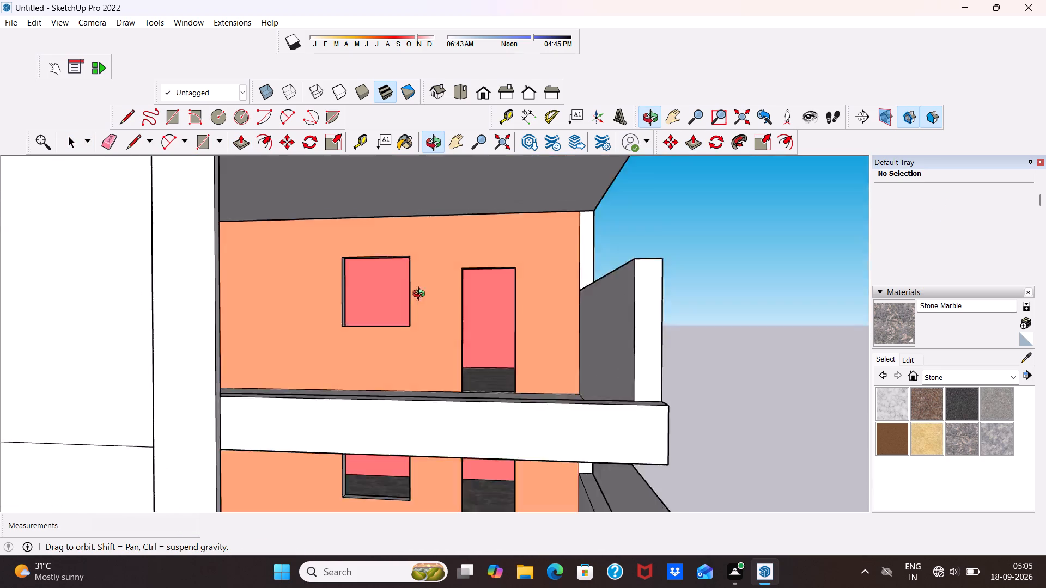
middle_click_drag(421, 295, 439, 332)
scroll(445, 321, "down", 5)
middle_click_drag(433, 295, 431, 254)
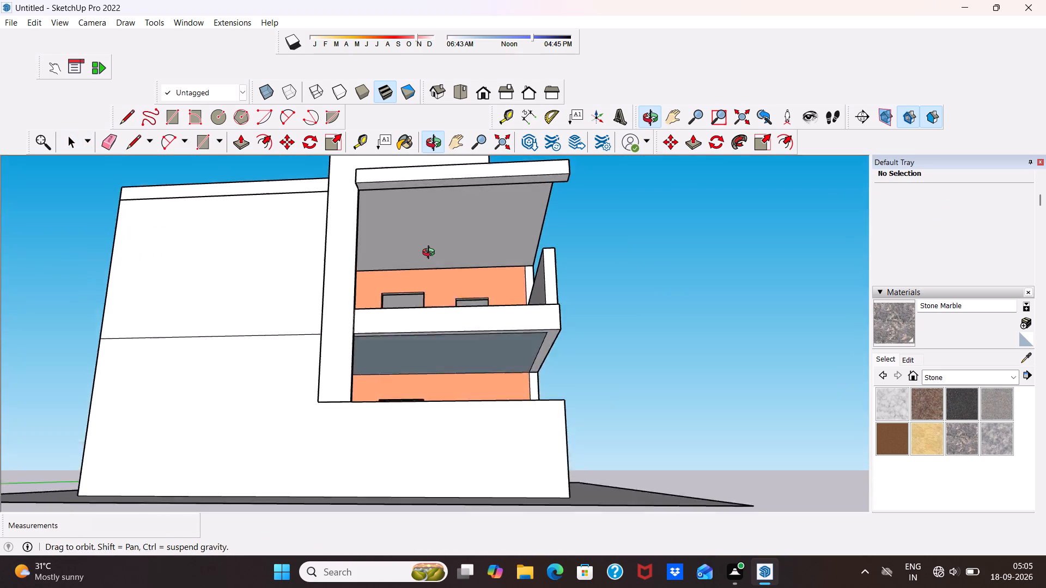
middle_click_drag(431, 254, 472, 394)
scroll(462, 403, "up", 5)
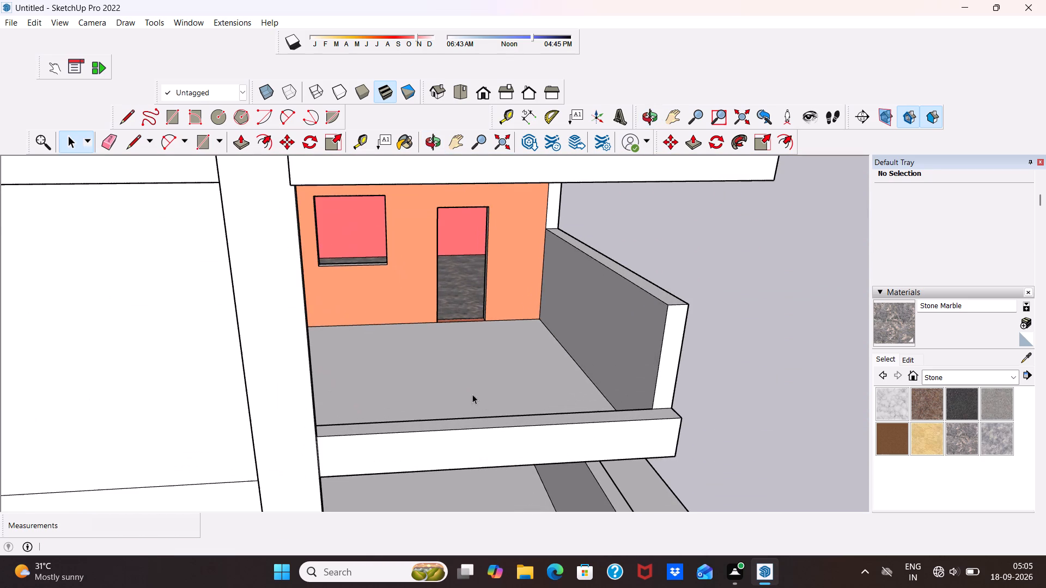
middle_click_drag(475, 402, 451, 411)
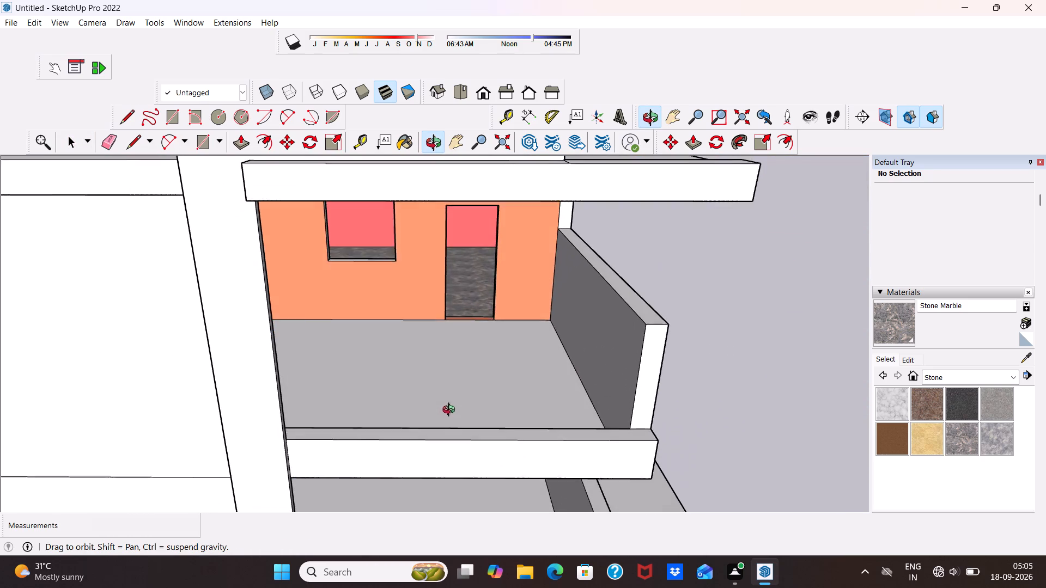
middle_click_drag(451, 411, 452, 412)
scroll(460, 378, "down", 5)
middle_click_drag(460, 378, 356, 315)
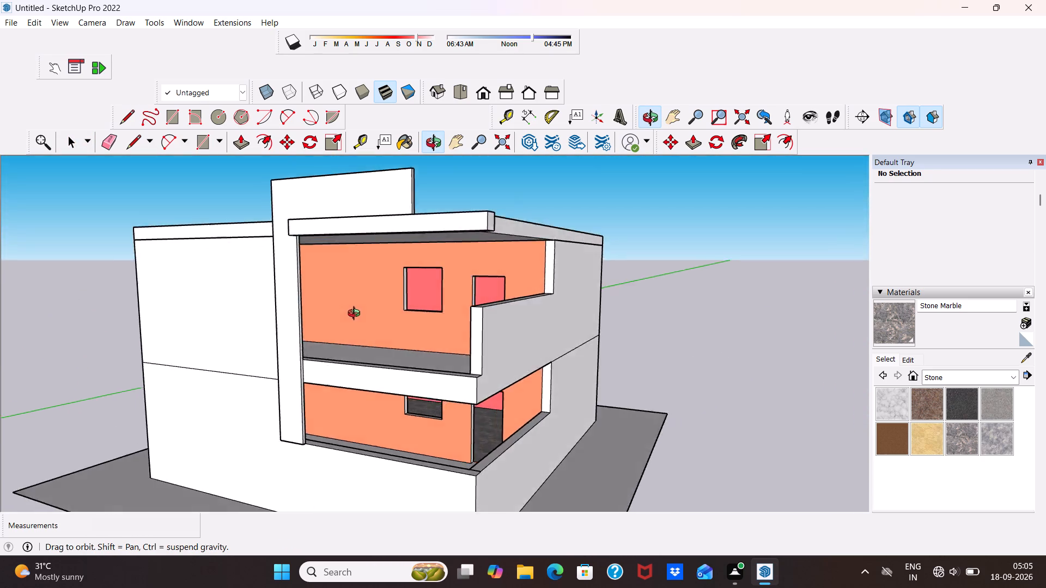
middle_click_drag(356, 315, 457, 366)
scroll(455, 356, "up", 4)
scroll(456, 351, "down", 5)
middle_click_drag(555, 334, 552, 326)
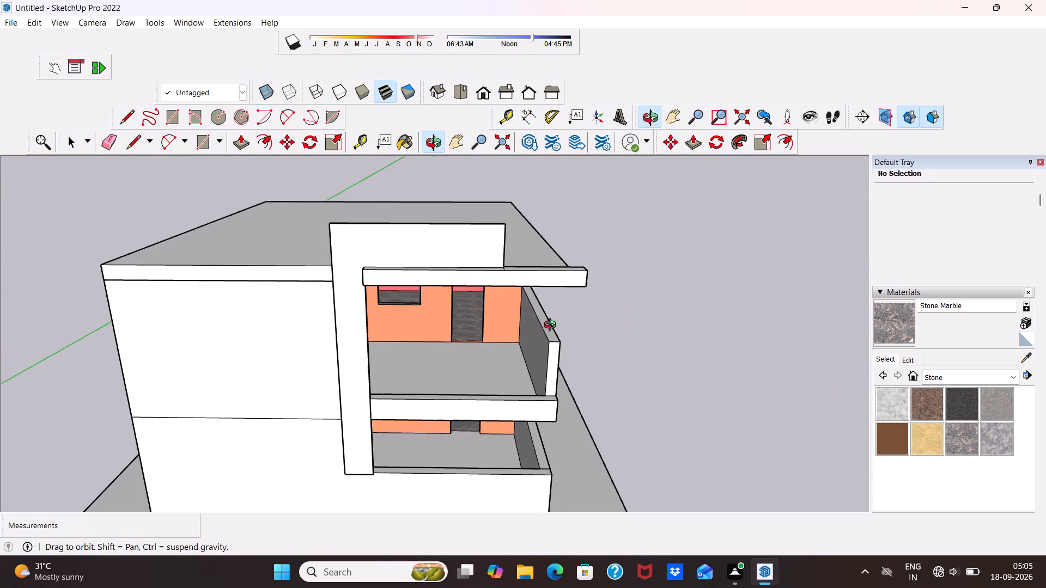
middle_click_drag(552, 326, 533, 242)
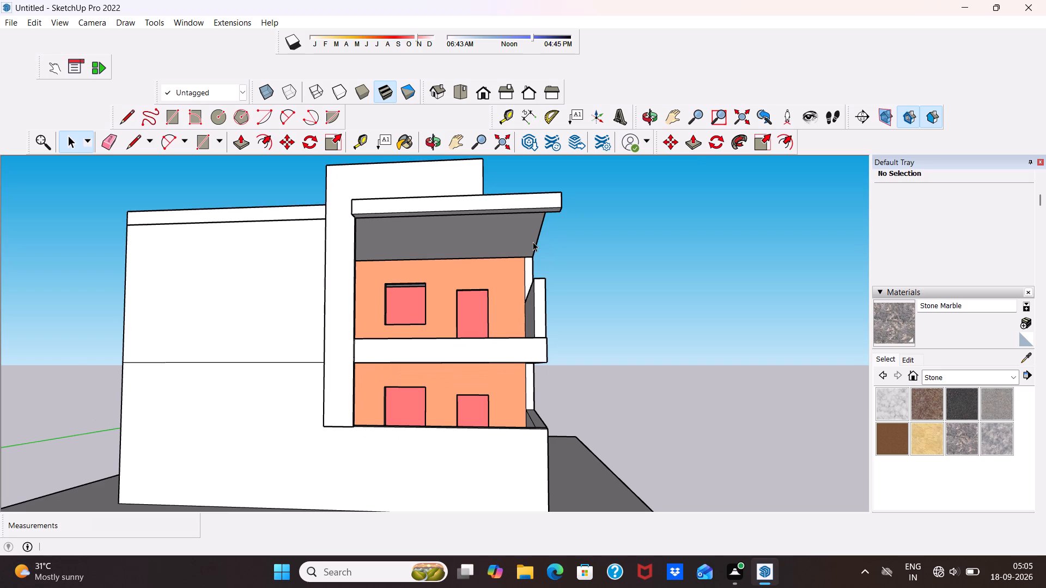
Draw a line across the underside of the roof's projecting front band, near its outer end above the balcony's side parapet.
scroll(533, 242, "up", 8)
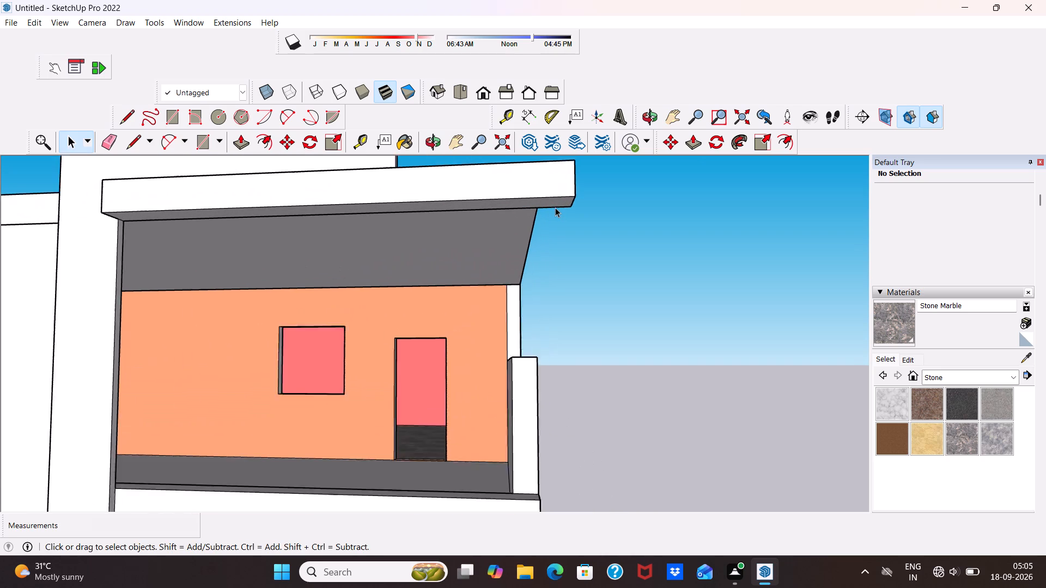
scroll(555, 207, "up", 2)
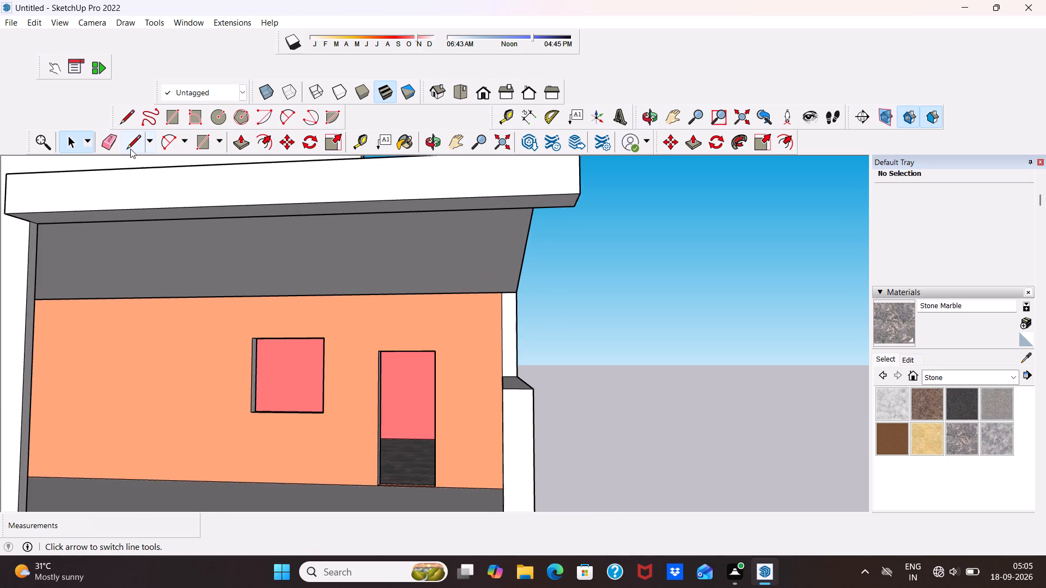
left_click(128, 140)
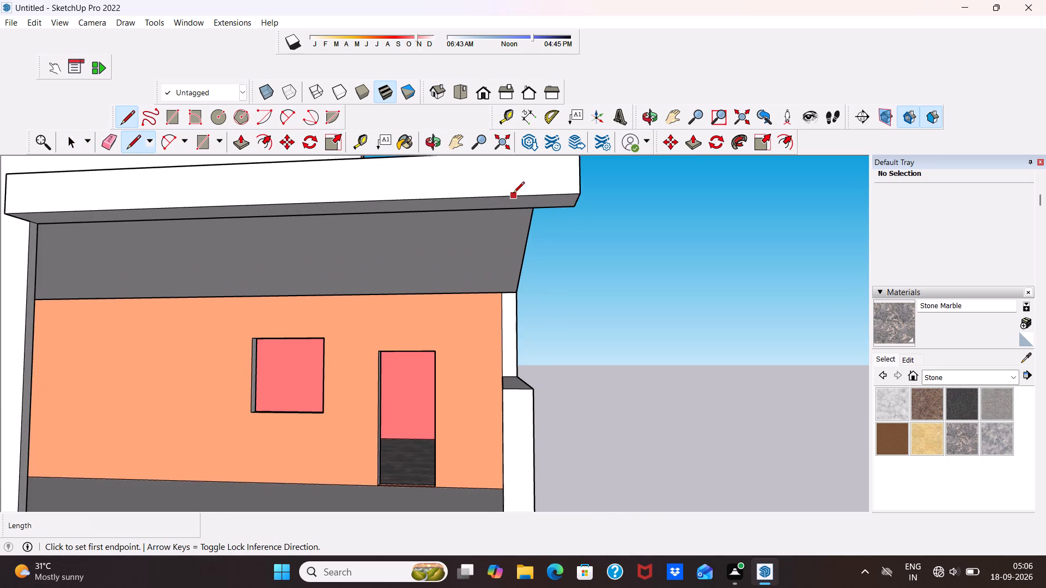
left_click(514, 197)
scroll(512, 213, "up", 2)
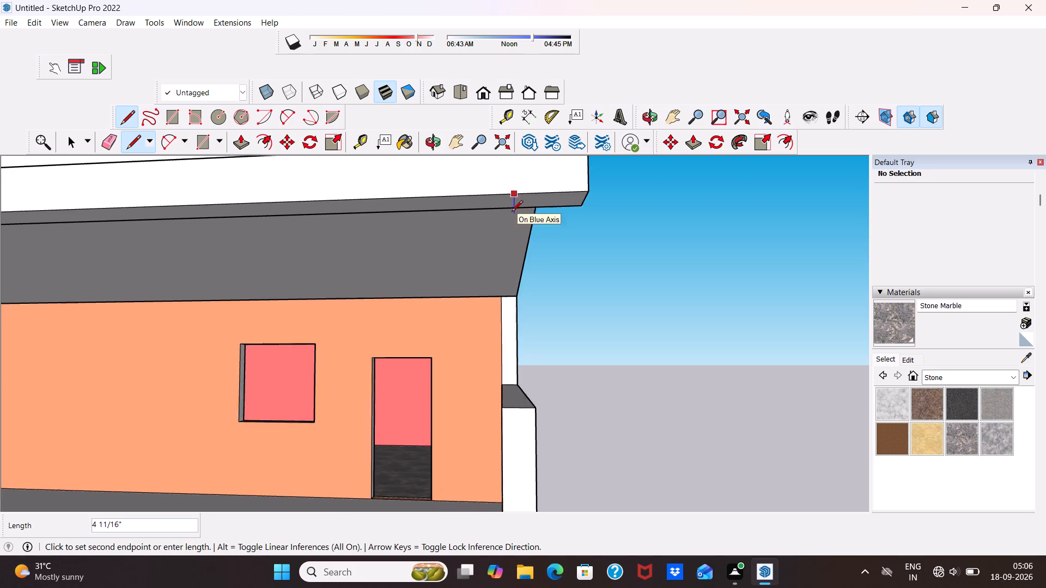
scroll(512, 212, "up", 9)
left_click(520, 205)
scroll(520, 205, "down", 10)
key("space")
Push/Pull the small end face under the projecting band down 8' 4 5/8" to the upper balcony's front ledge as a corner post.
left_click(545, 196)
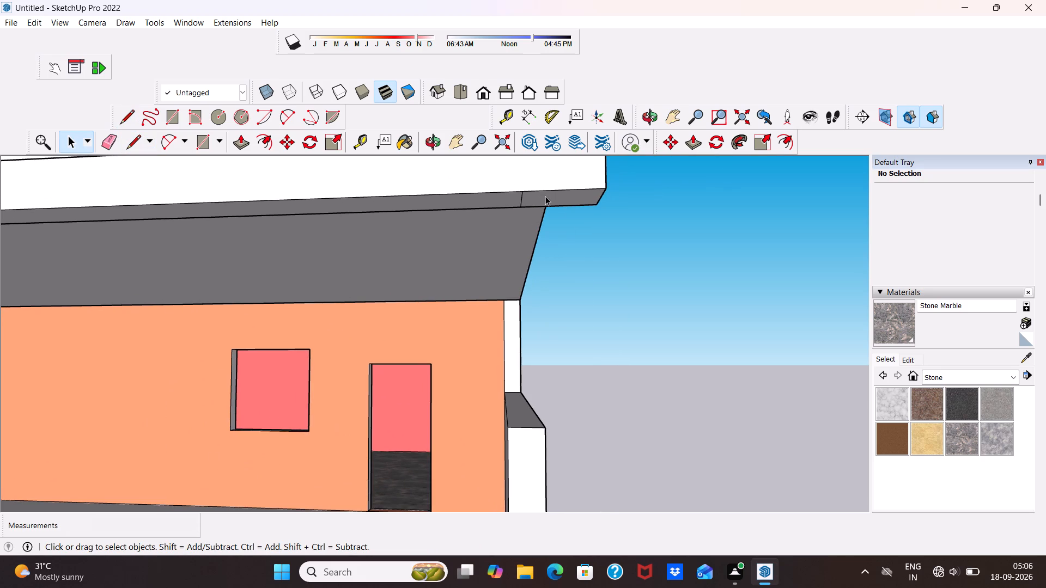
left_click(240, 139)
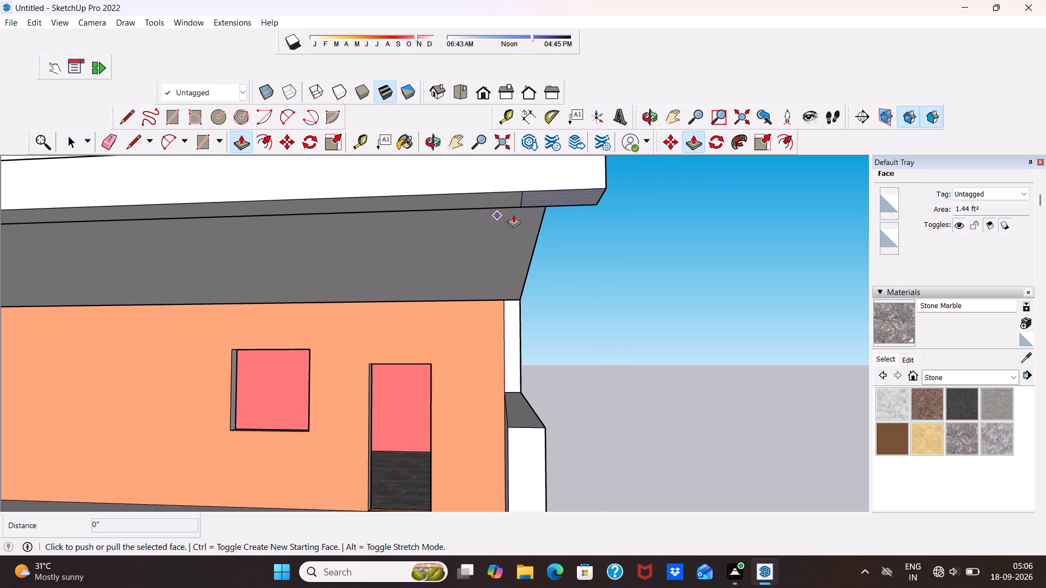
left_click(544, 196)
scroll(541, 226, "down", 9)
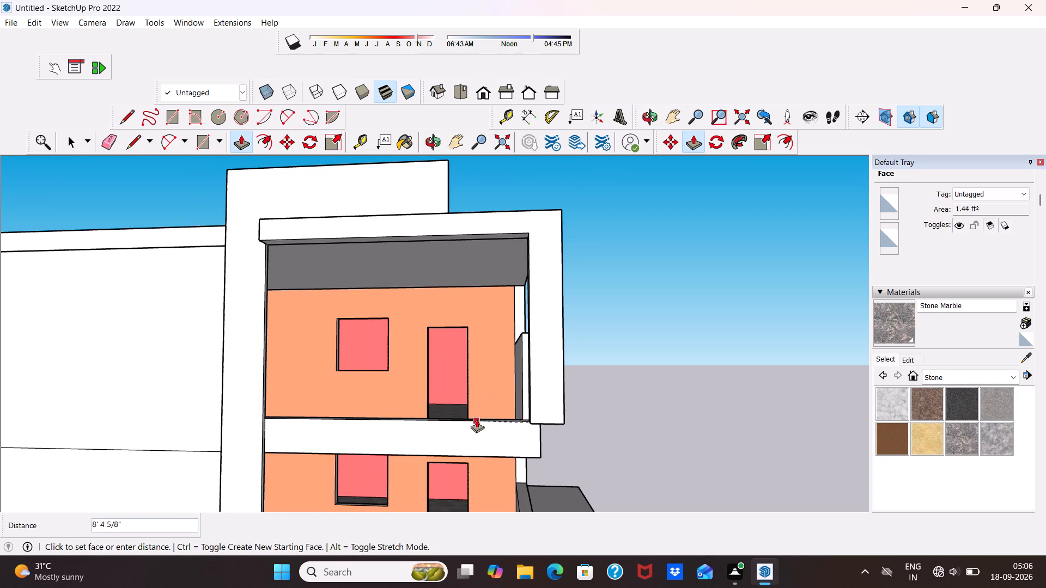
scroll(470, 416, "up", 7)
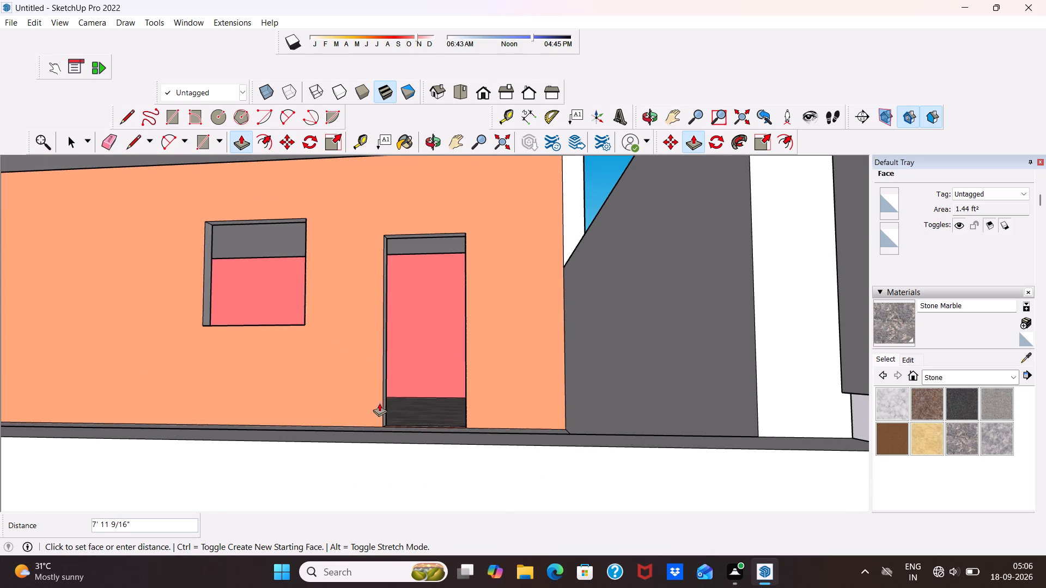
scroll(405, 384, "down", 6)
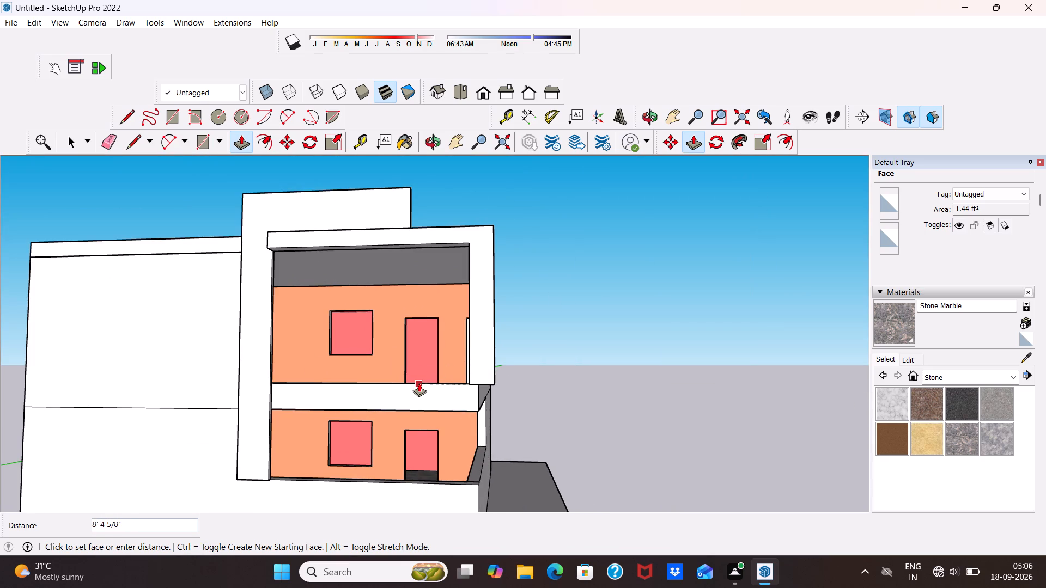
left_click(419, 383)
right_click(428, 379)
middle_click(428, 379)
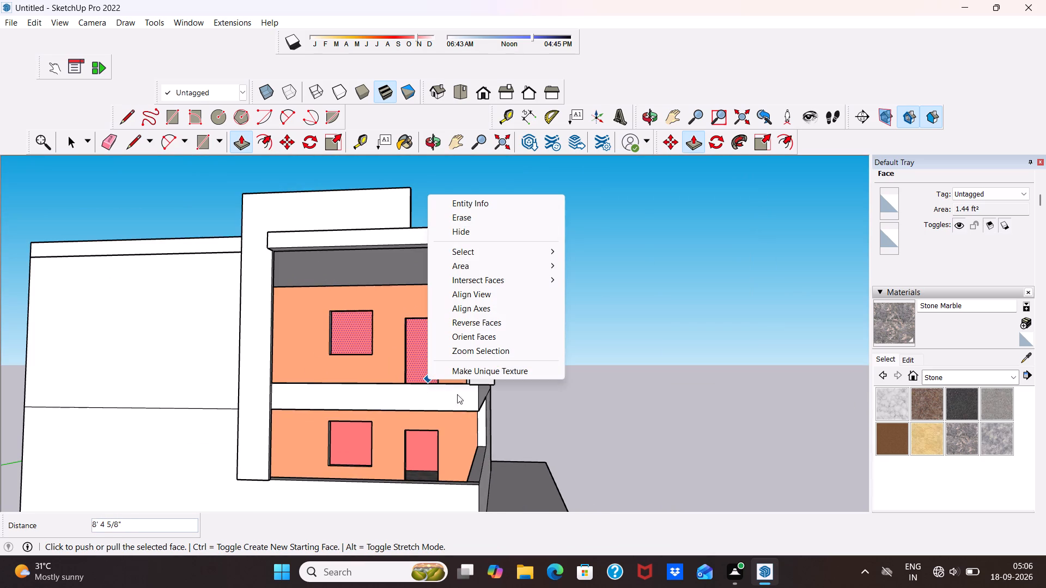
left_click_drag(612, 396, 610, 390)
key("space")
left_click(610, 390)
Push/Pull the corner post's bottom face up by 3/4" at the upper balcony's front ledge.
middle_click_drag(581, 388, 672, 291)
scroll(672, 291, "up", 5)
scroll(565, 339, "up", 5)
middle_click_drag(503, 314, 499, 326)
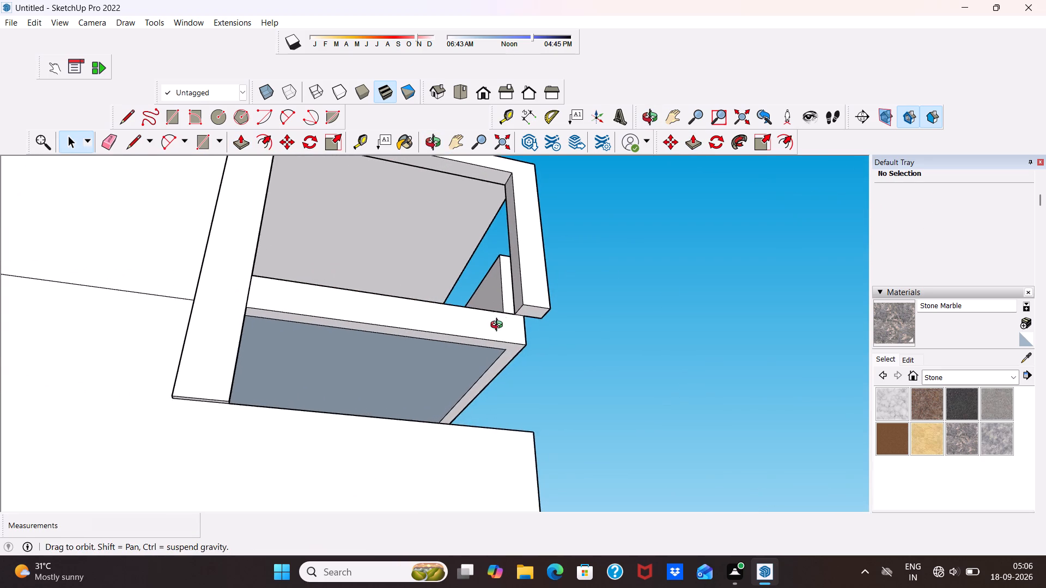
middle_click_drag(499, 326, 441, 403)
scroll(429, 406, "up", 5)
middle_click_drag(478, 336, 452, 445)
scroll(570, 333, "up", 2)
middle_click_drag(618, 293, 615, 278)
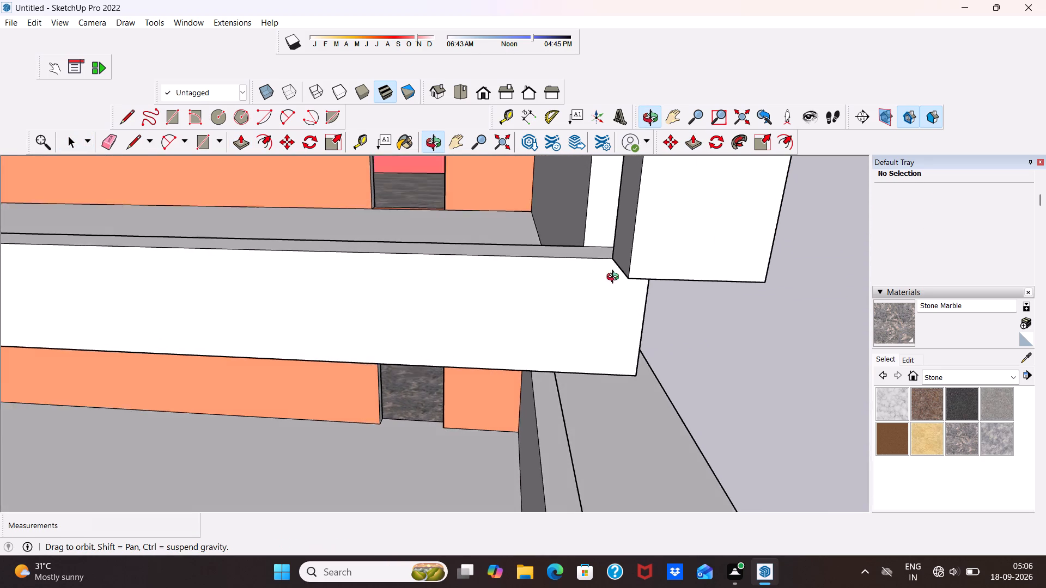
middle_click_drag(615, 278, 558, 110)
left_click(630, 226)
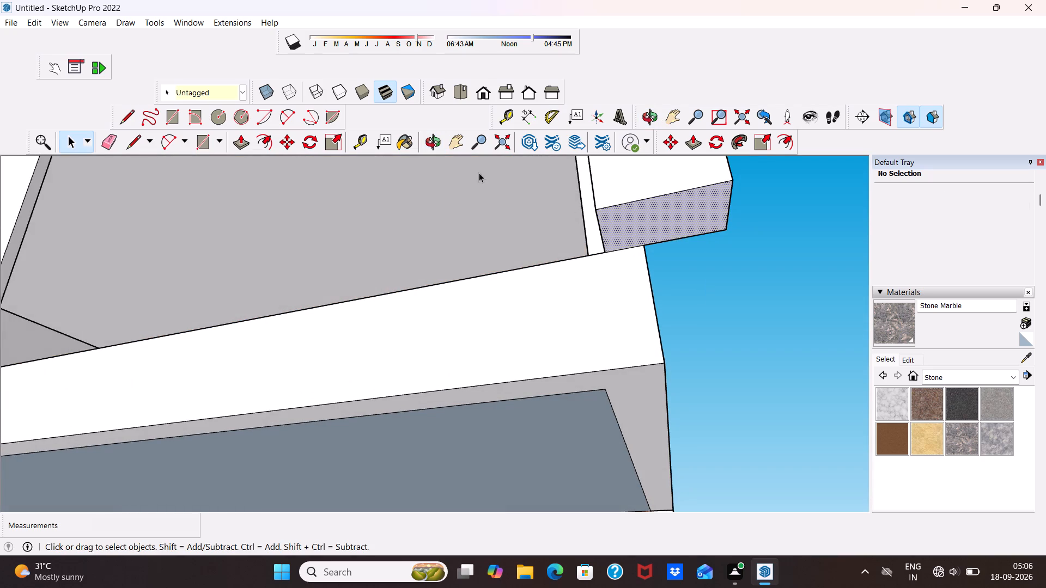
left_click(246, 142)
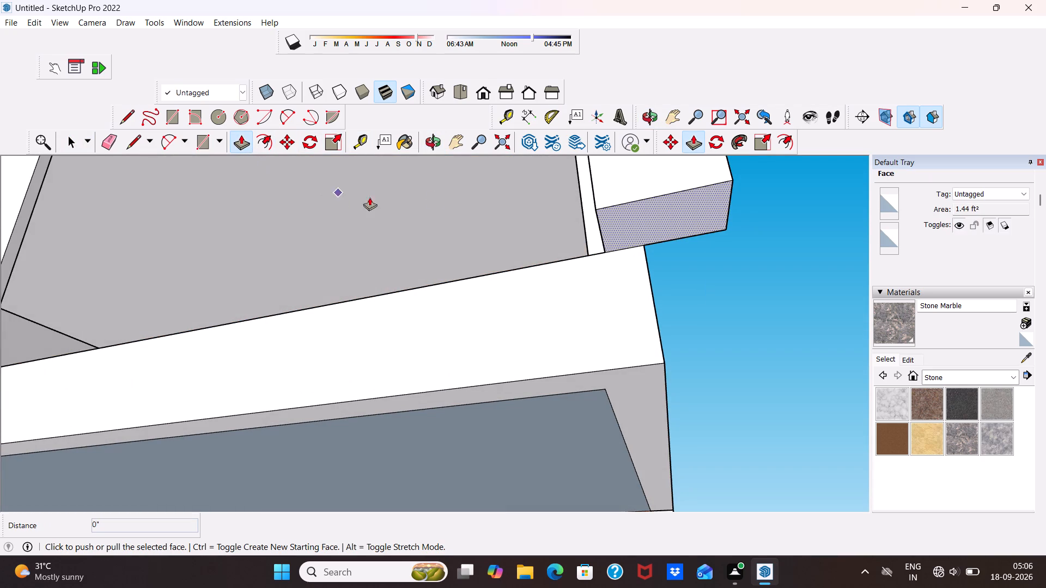
scroll(643, 214, "up", 2)
left_click_drag(637, 212, 632, 201)
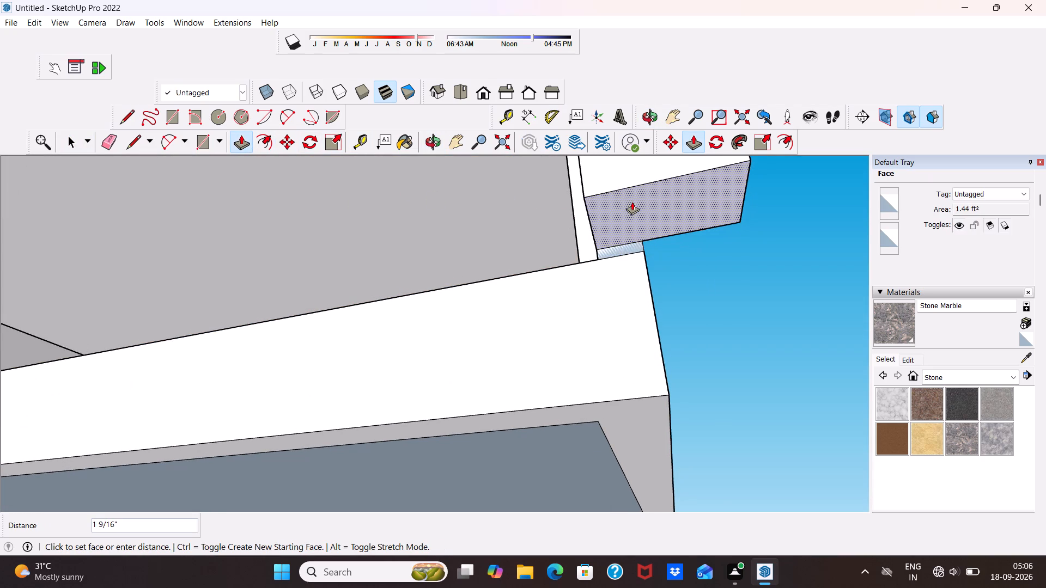
left_click_drag(632, 201, 592, 215)
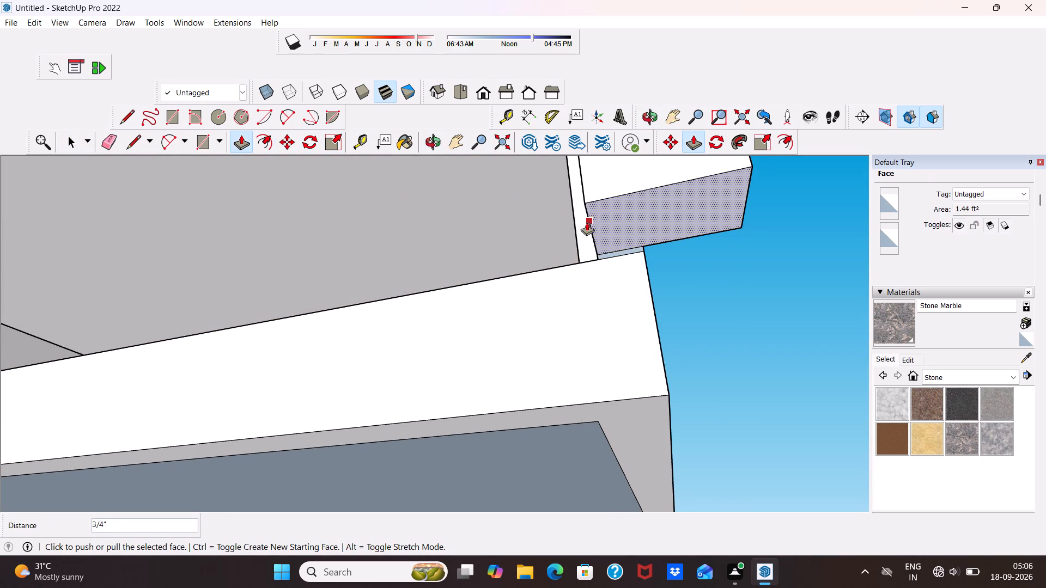
key("space")
Push/Pull the corner post's outer side face inward by 9 15/16" to narrow the post.
middle_click_drag(549, 228, 692, 261)
scroll(682, 243, "down", 6)
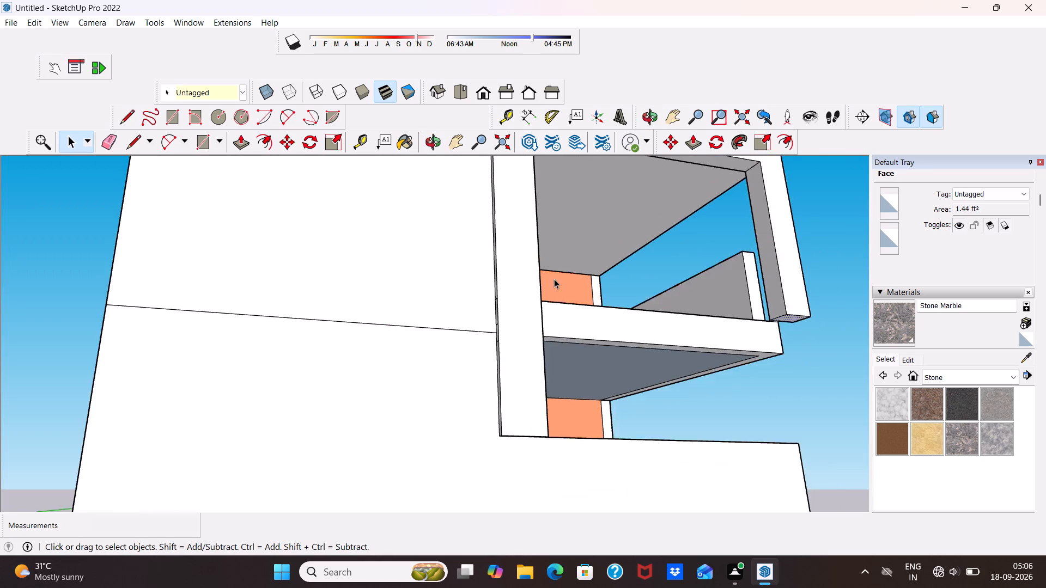
scroll(554, 279, "down", 4)
middle_click_drag(646, 281, 574, 332)
scroll(653, 267, "up", 4)
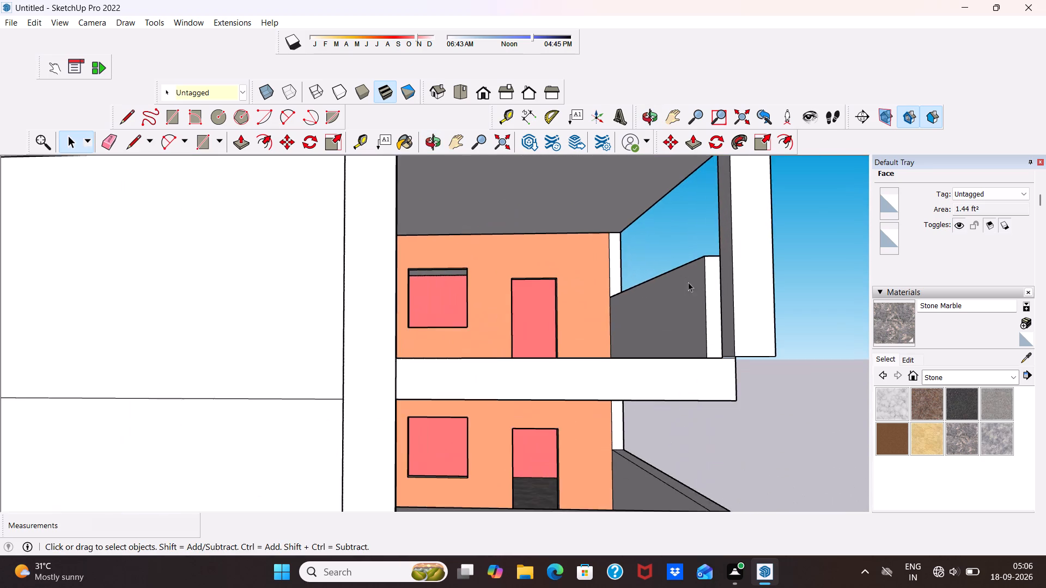
scroll(687, 291, "down", 1)
middle_click_drag(687, 291, 712, 379)
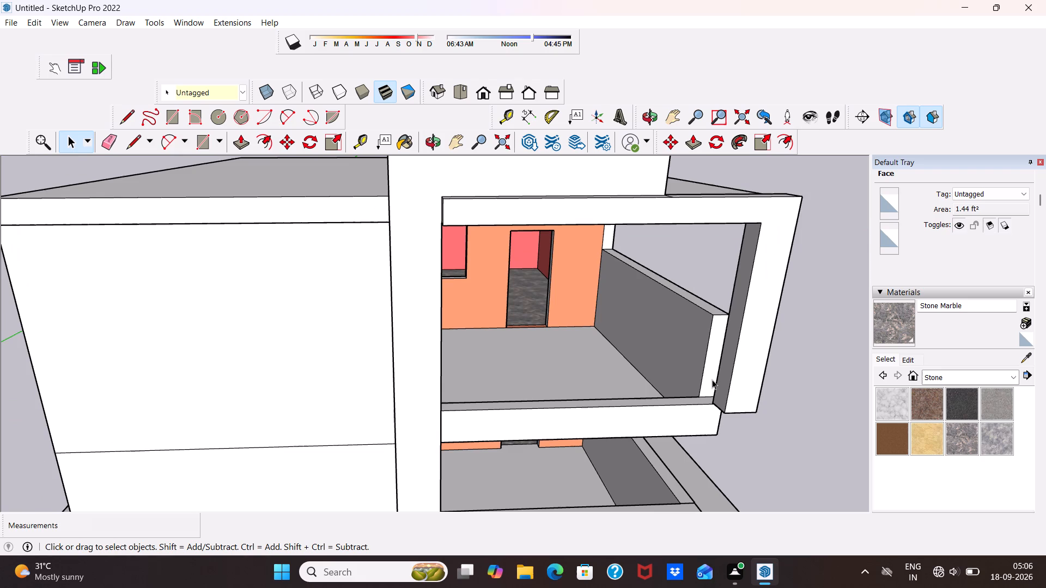
scroll(713, 379, "down", 2)
middle_click_drag(739, 411, 545, 366)
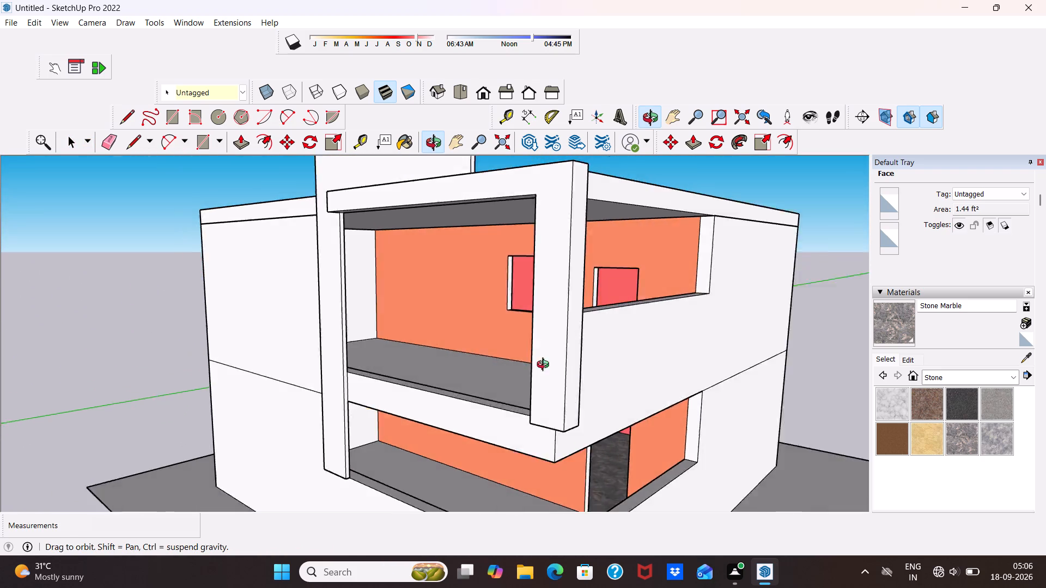
middle_click_drag(545, 366, 441, 375)
scroll(290, 411, "up", 5)
scroll(295, 405, "down", 2)
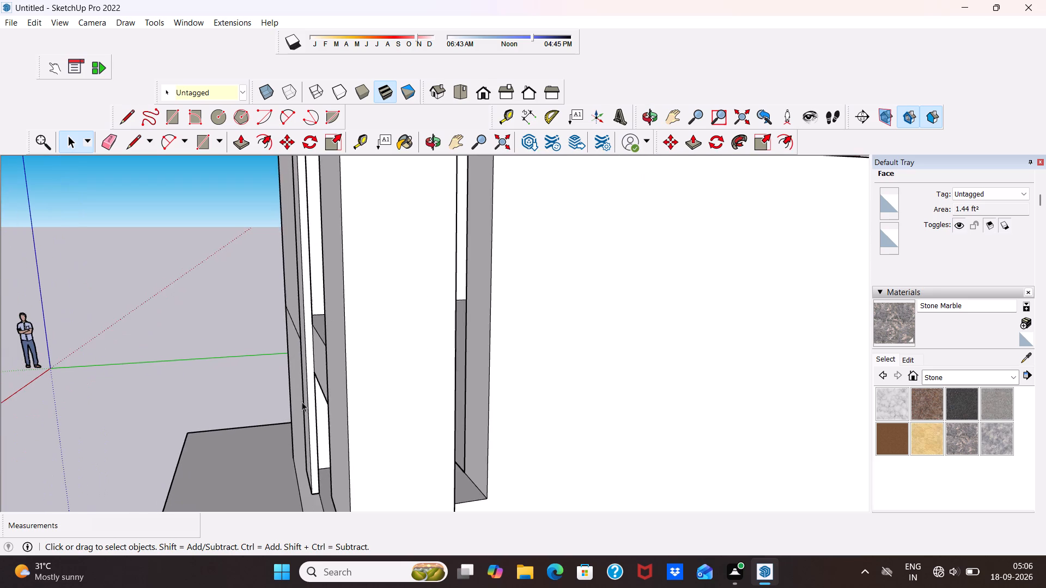
scroll(361, 382, "down", 5)
scroll(416, 381, "down", 6)
scroll(409, 328, "down", 6)
left_click(396, 295)
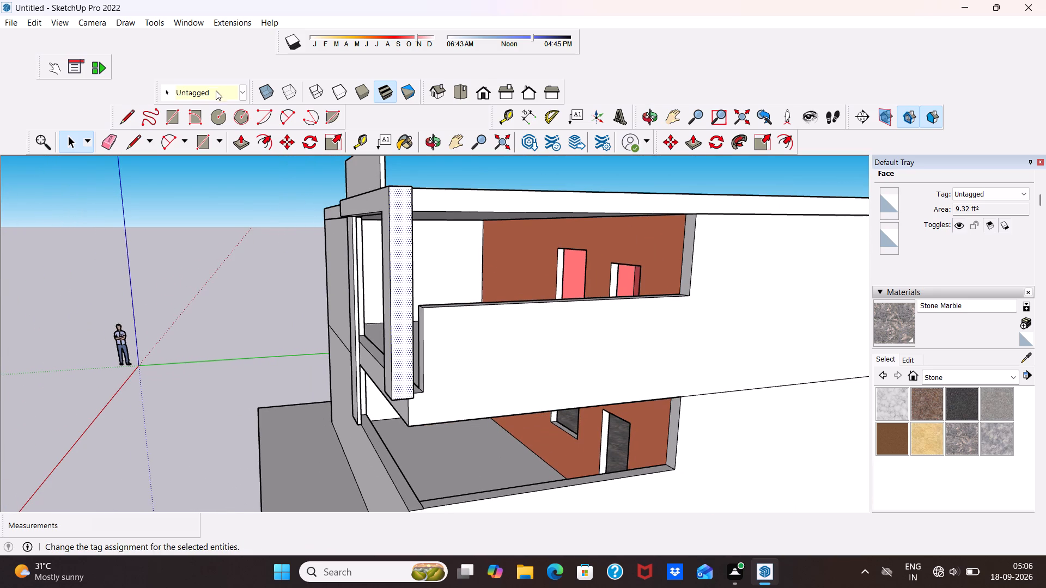
left_click(238, 139)
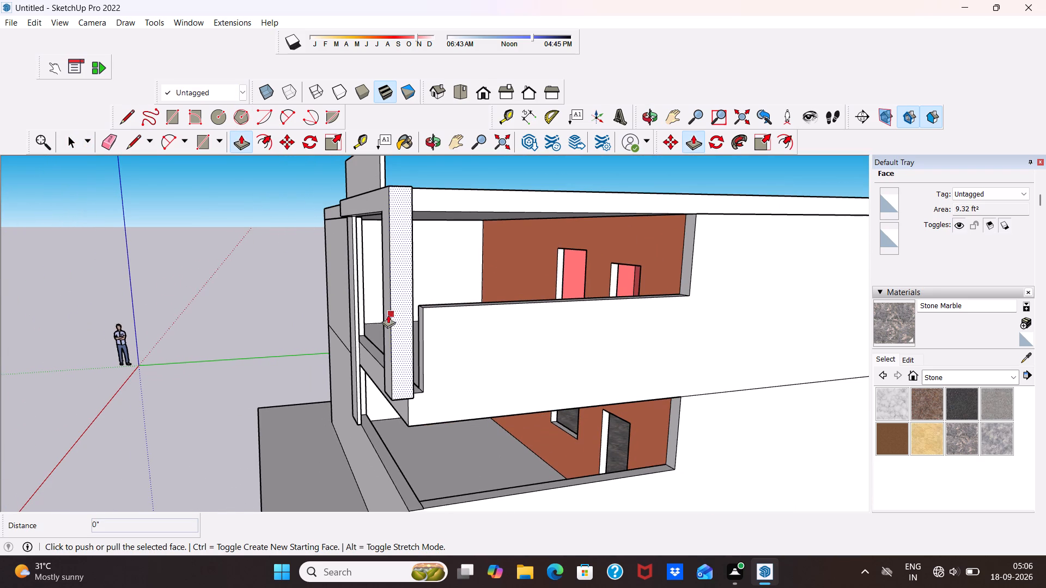
left_click_drag(397, 318, 400, 300)
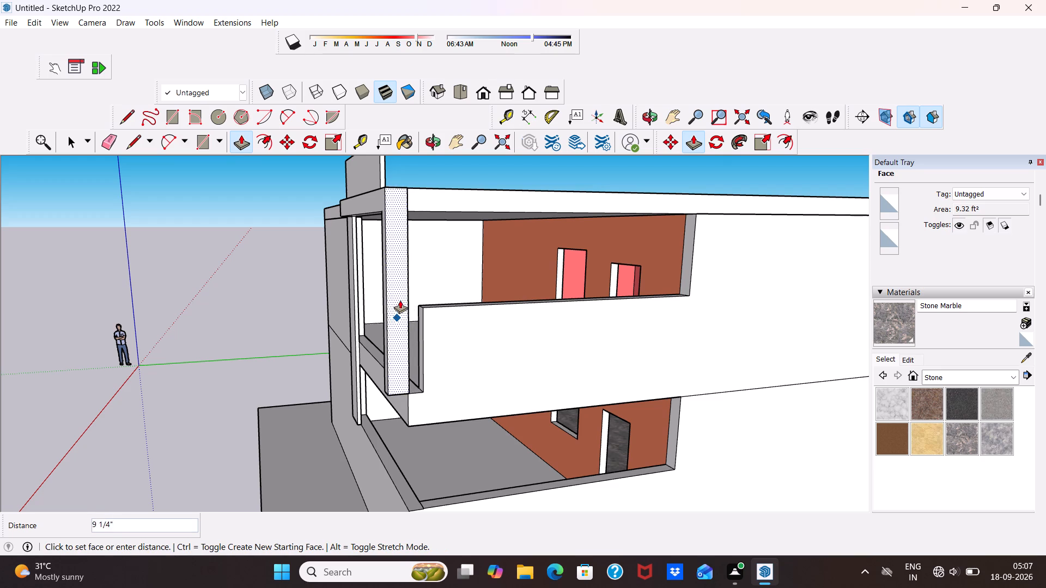
left_click_drag(400, 300, 402, 292)
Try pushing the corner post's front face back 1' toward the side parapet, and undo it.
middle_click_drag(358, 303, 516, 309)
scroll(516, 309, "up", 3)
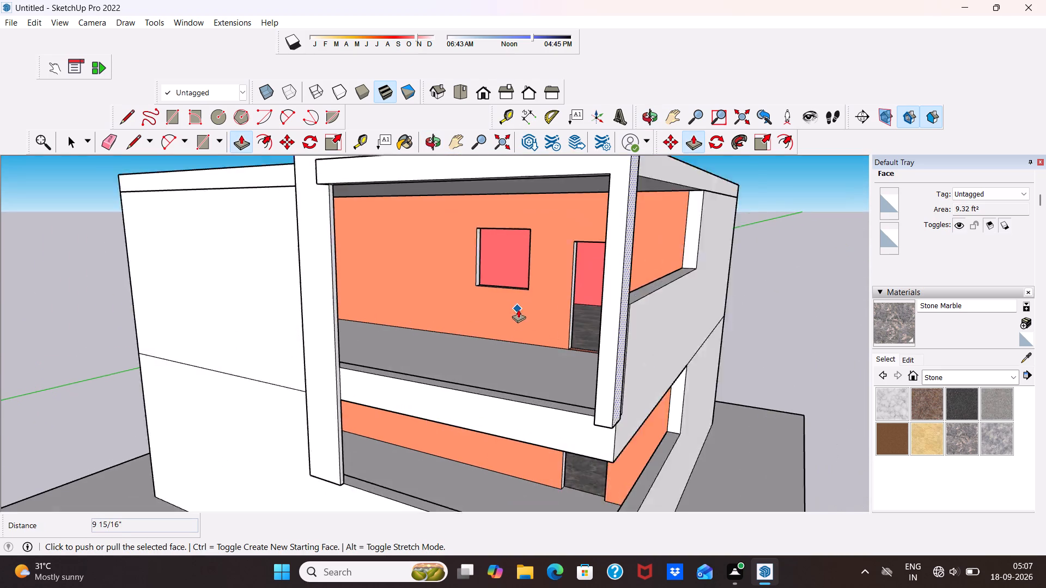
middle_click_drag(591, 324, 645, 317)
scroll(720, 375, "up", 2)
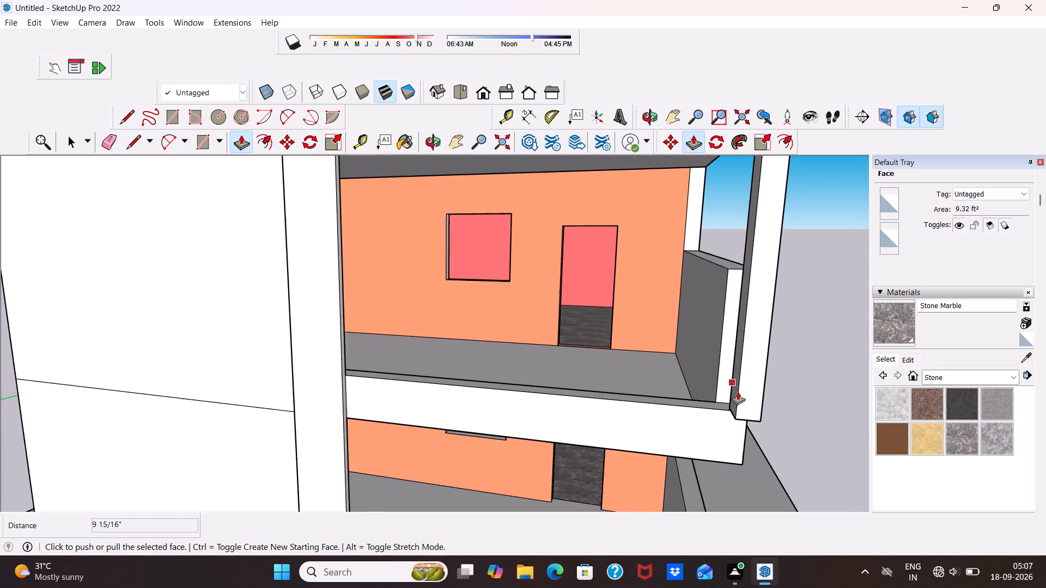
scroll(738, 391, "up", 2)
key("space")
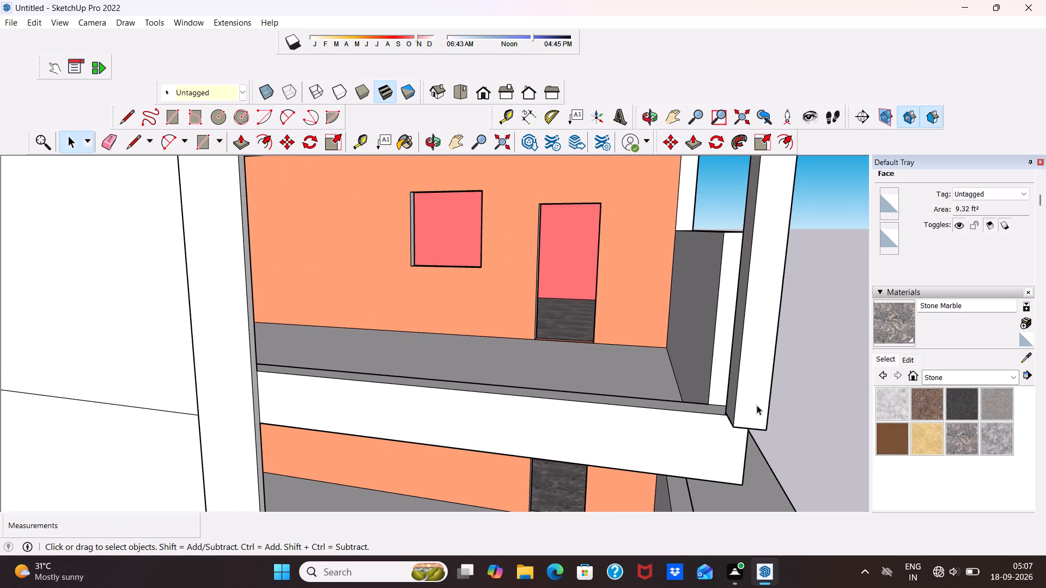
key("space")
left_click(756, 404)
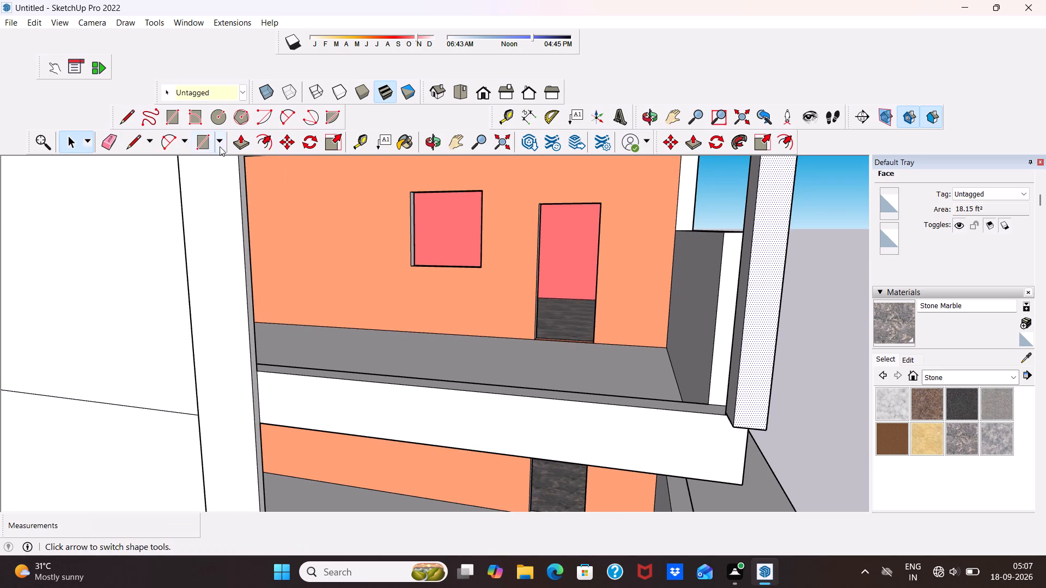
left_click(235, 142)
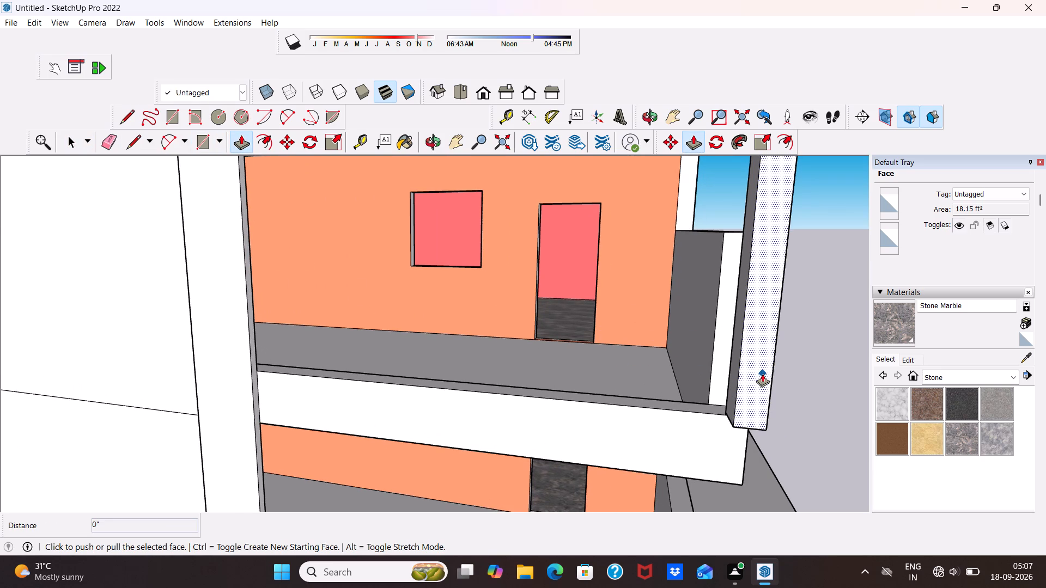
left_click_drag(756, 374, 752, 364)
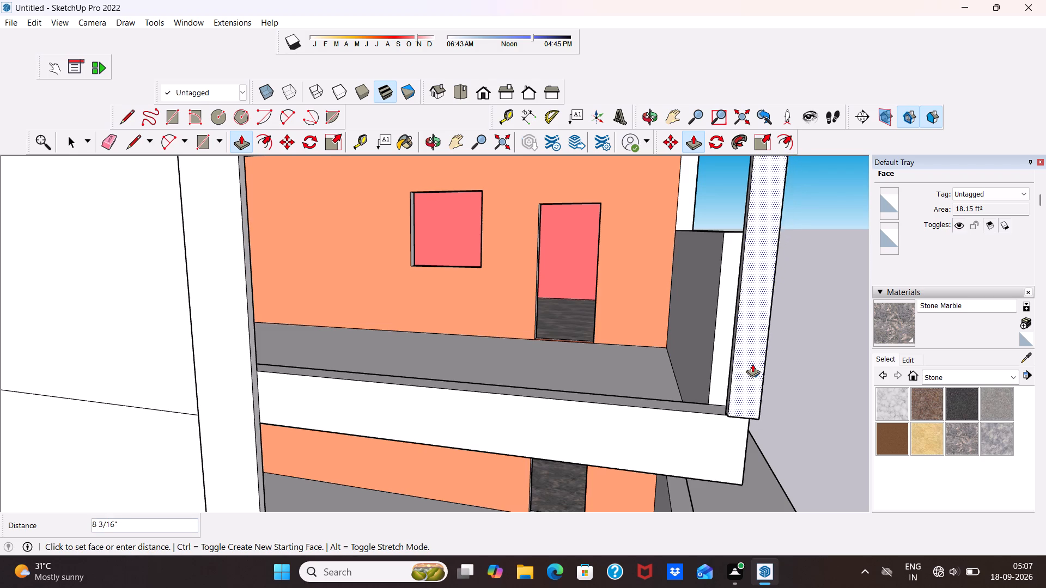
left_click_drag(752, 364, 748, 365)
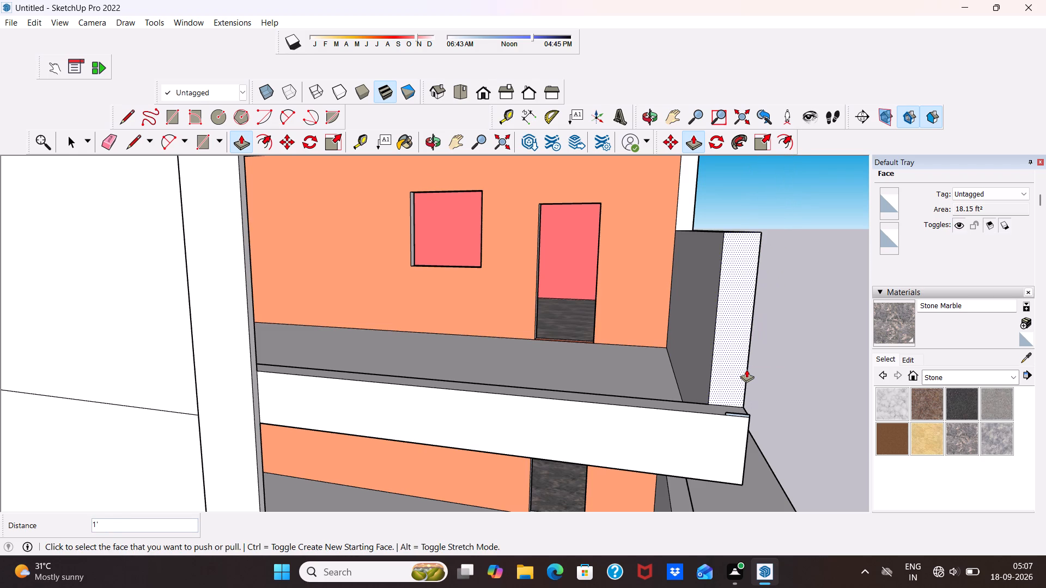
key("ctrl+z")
Push/Pull the corner post's front face back by 6 3/8".
scroll(755, 379, "up", 4)
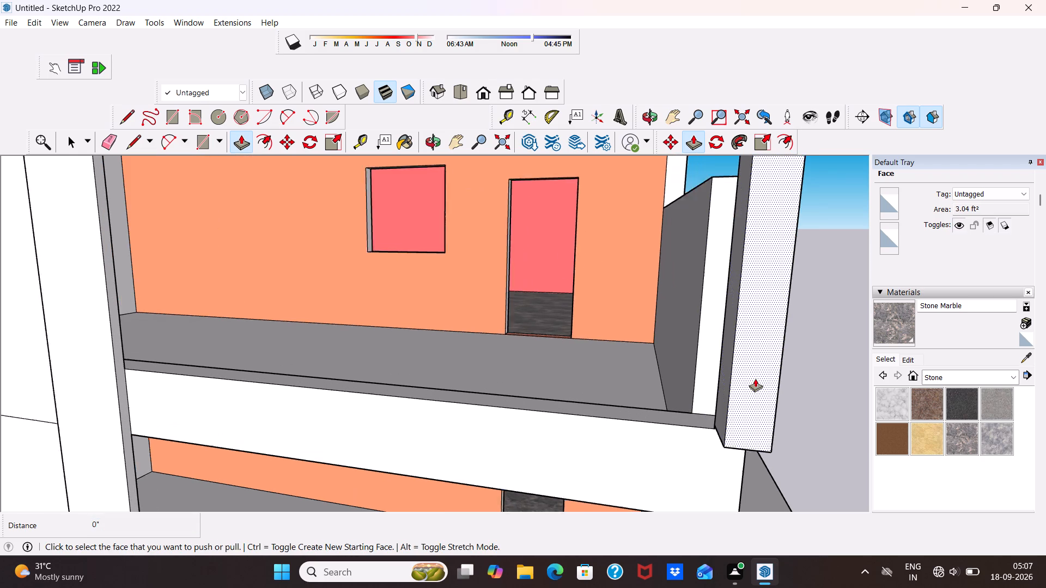
scroll(755, 378, "up", 2)
left_click_drag(751, 383, 750, 375)
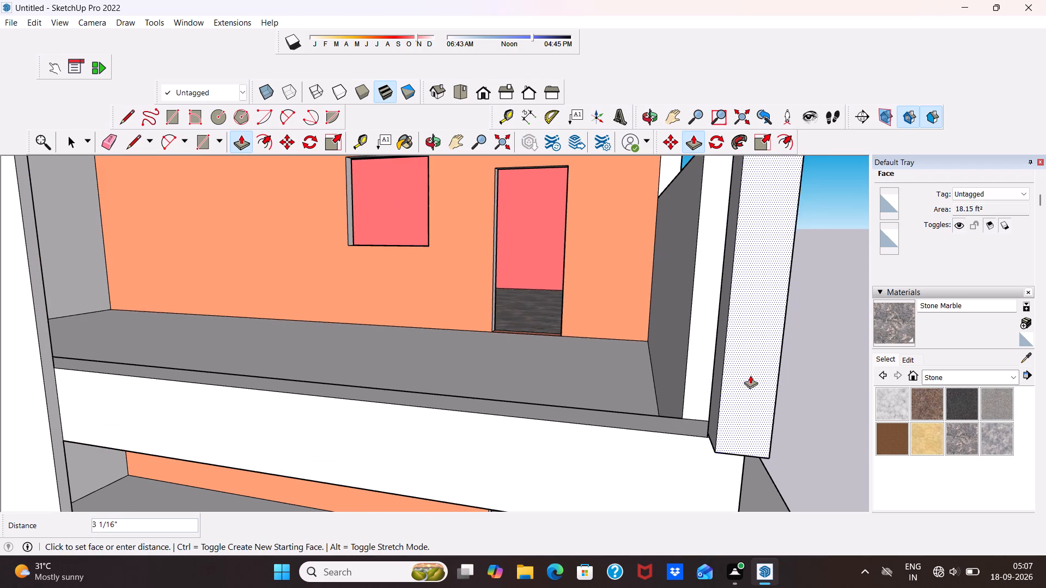
left_click_drag(750, 375, 749, 369)
Push/Pull the corner post's rear face 9" back to the front end of the upper balcony's side parapet.
scroll(679, 353, "down", 2)
middle_click_drag(668, 344, 719, 301)
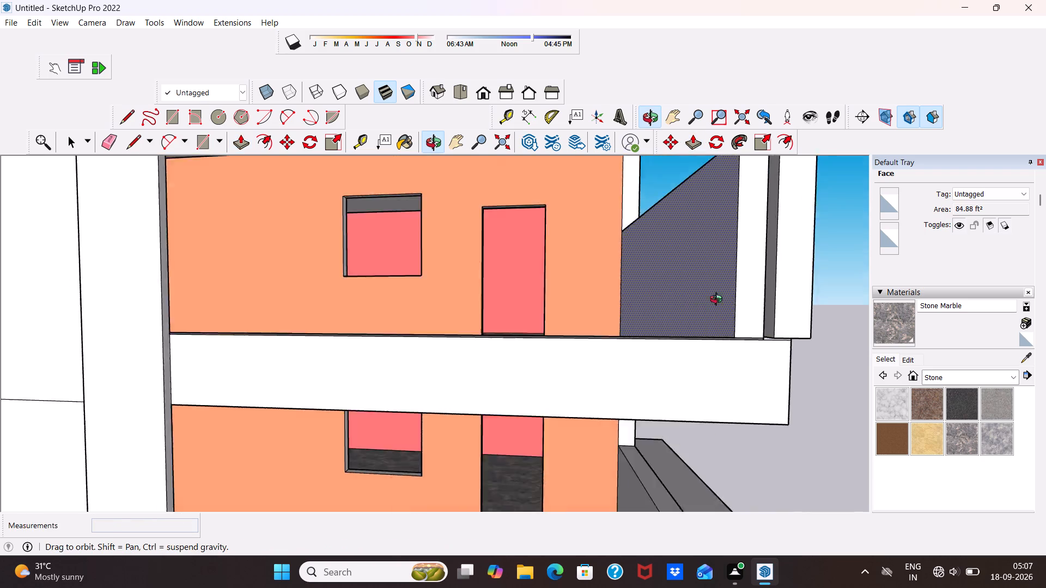
middle_click_drag(719, 301, 732, 290)
scroll(732, 290, "down", 2)
scroll(738, 301, "up", 1)
scroll(734, 295, "down", 4)
middle_click_drag(731, 297, 342, 376)
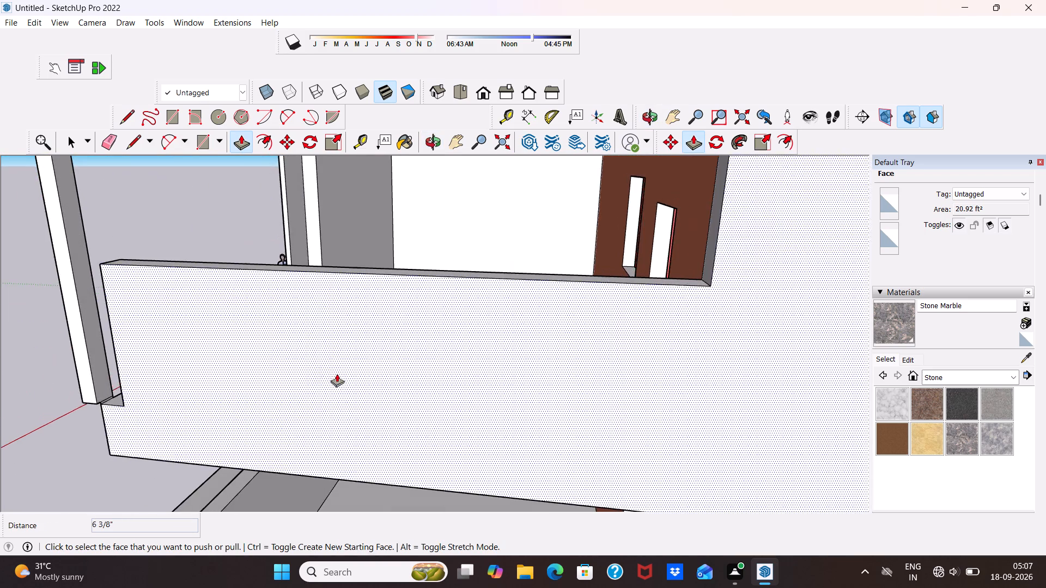
scroll(320, 370, "up", 3)
scroll(20, 296, "up", 3)
left_click_drag(28, 310, 28, 311)
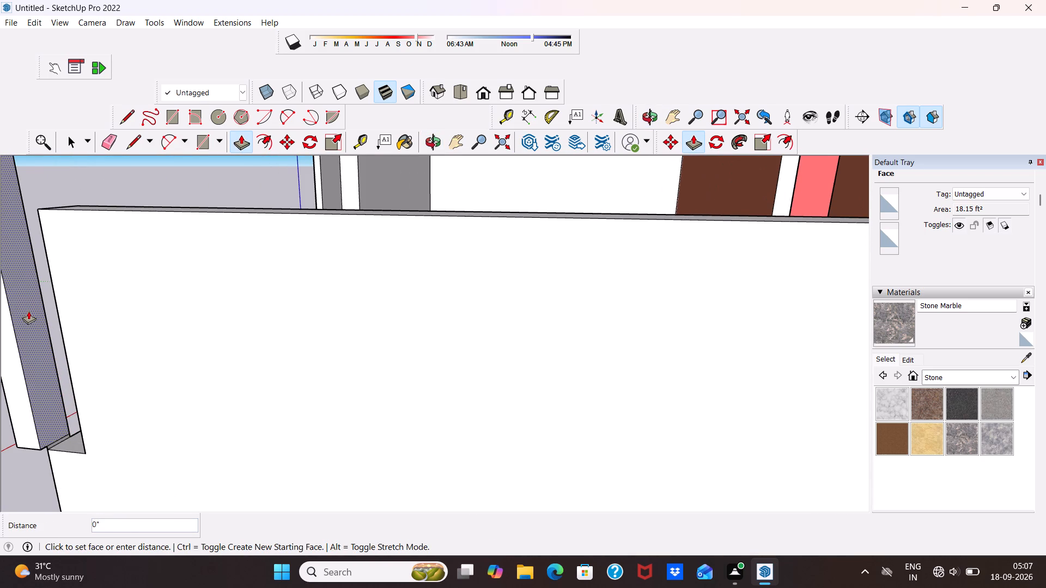
left_click_drag(28, 311, 63, 333)
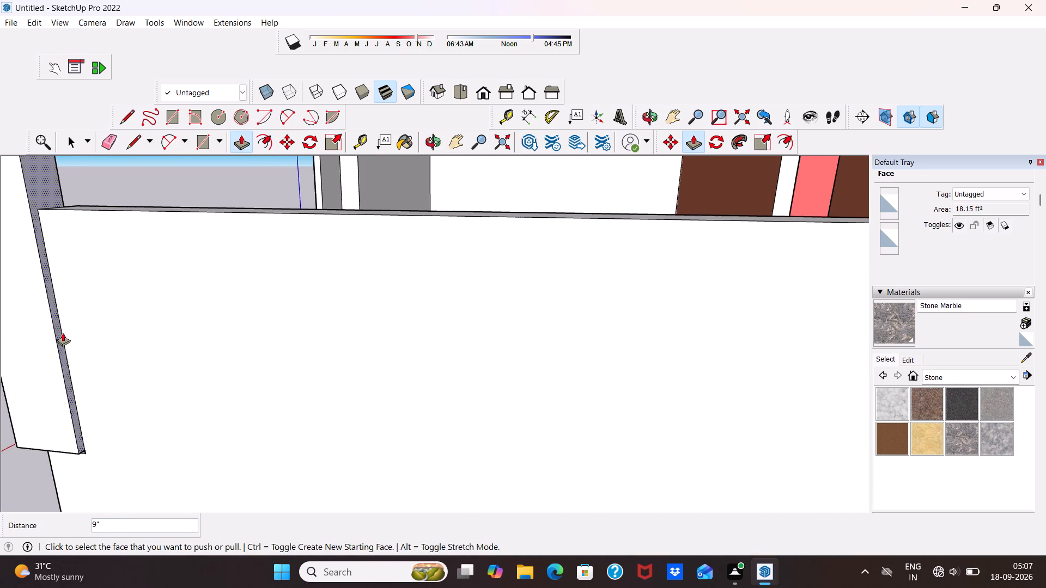
Push/Pull the narrow strip of the post's rear face further back along the outside of the side parapet.
scroll(56, 337, "up", 11)
left_click_drag(62, 348, 72, 351)
scroll(54, 331, "down", 6)
middle_click_drag(73, 324, 119, 303)
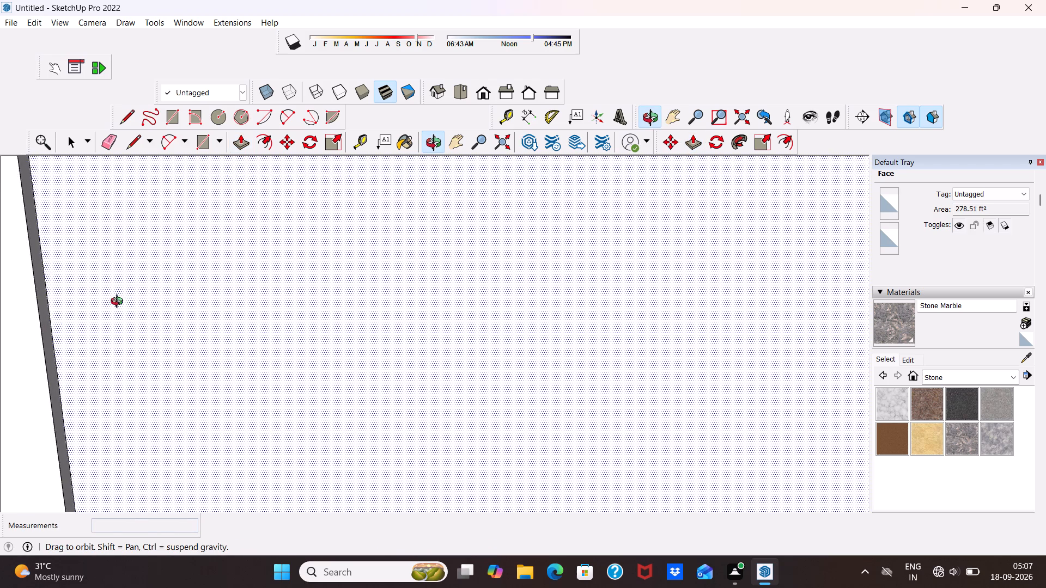
middle_click_drag(119, 303, 114, 311)
scroll(54, 323, "up", 7)
scroll(35, 299, "down", 8)
key("space")
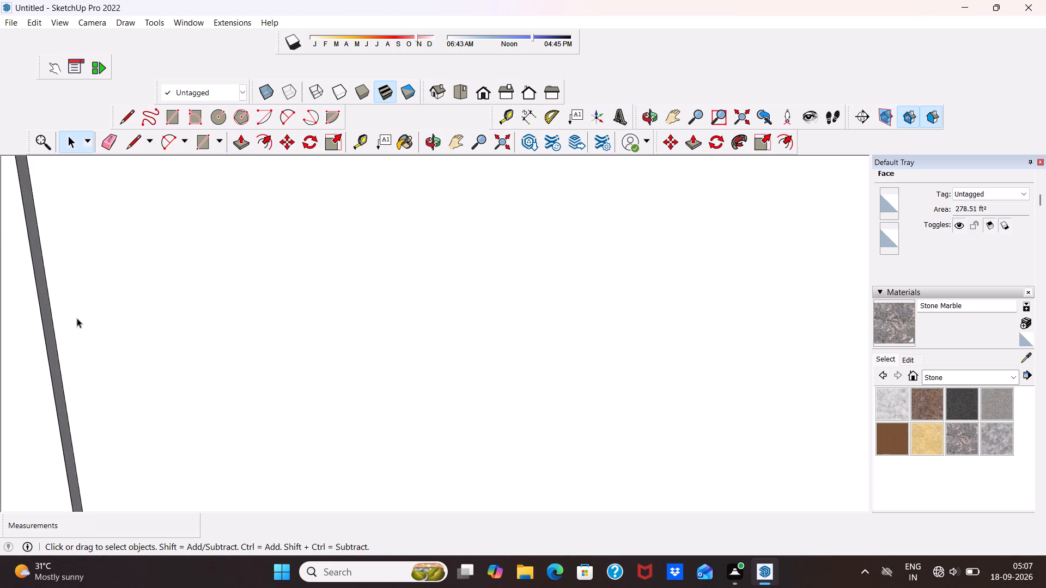
Push/Pull the post's narrow rear face forward by 7/8" on the outside of the side wall.
scroll(69, 317, "down", 4)
middle_click_drag(126, 294, 7, 318)
scroll(158, 284, "up", 5)
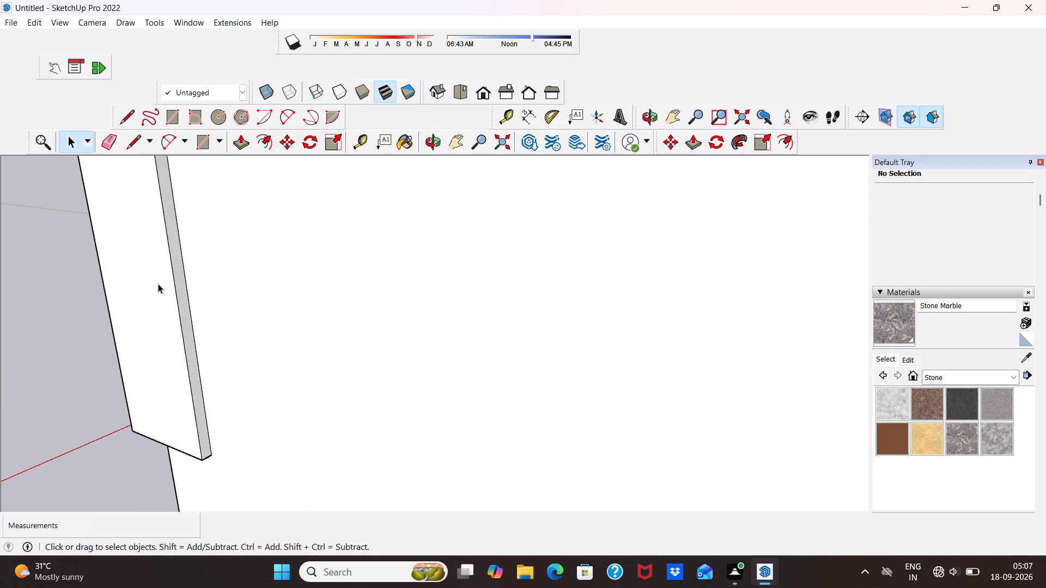
scroll(174, 308, "up", 5)
left_click(242, 141)
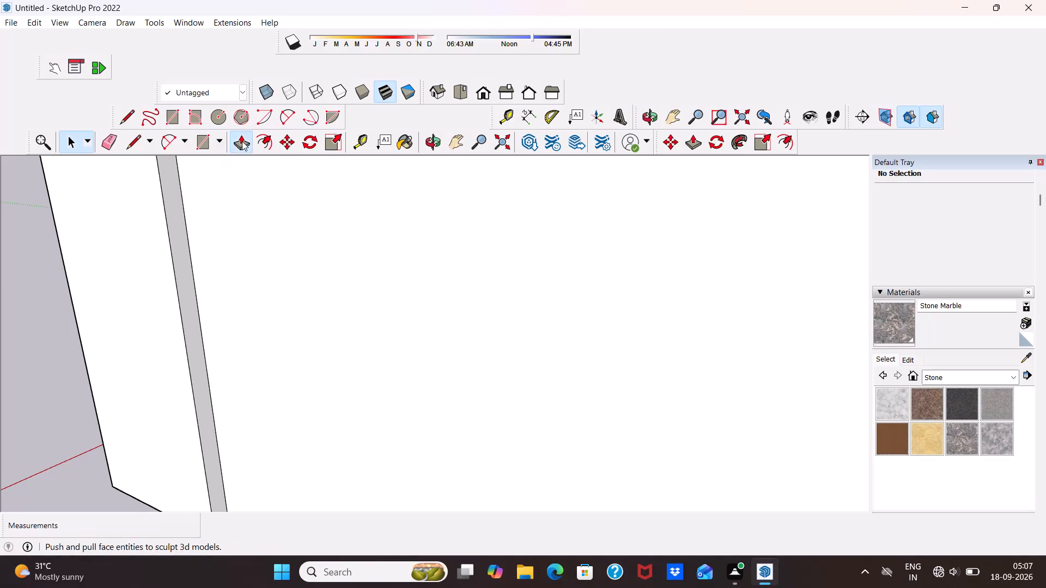
left_click_drag(183, 260, 183, 261)
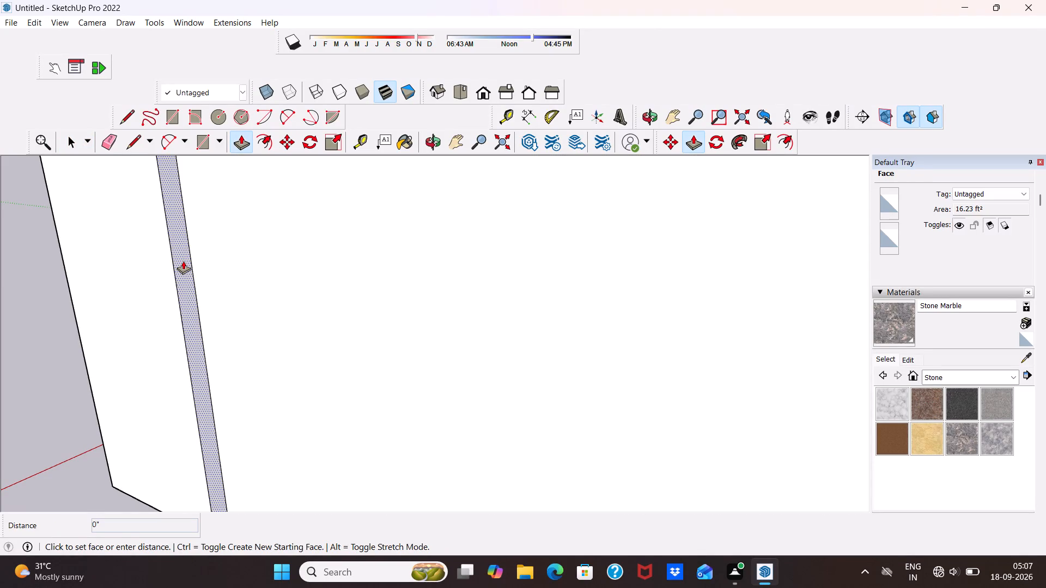
left_click_drag(183, 261, 143, 250)
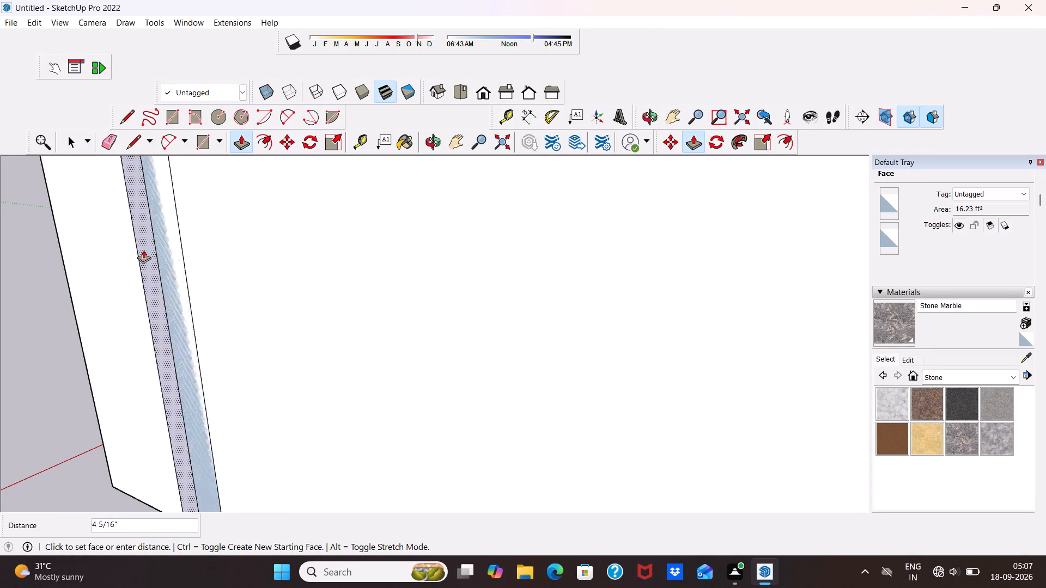
left_click_drag(143, 250, 176, 256)
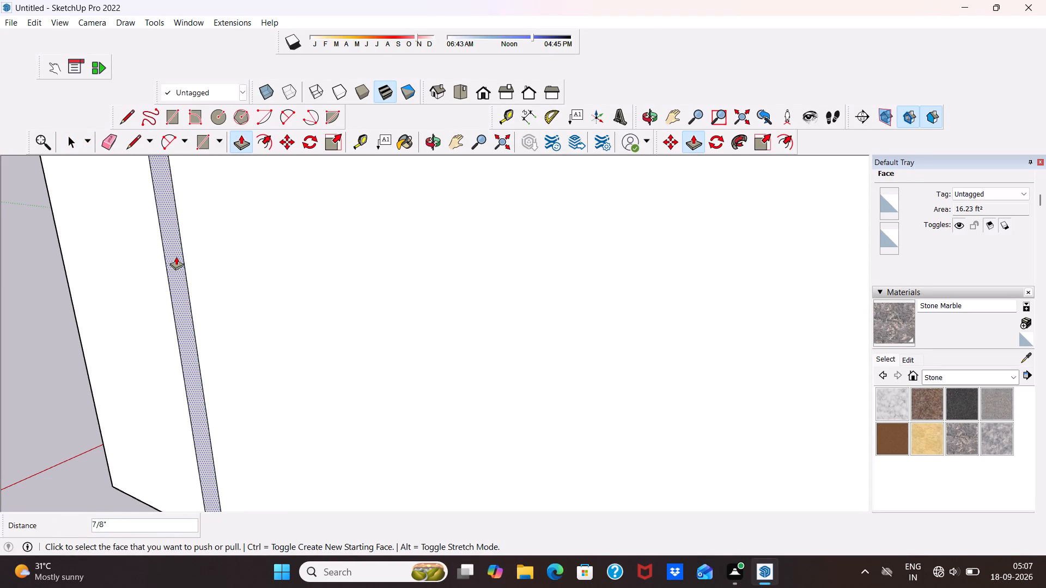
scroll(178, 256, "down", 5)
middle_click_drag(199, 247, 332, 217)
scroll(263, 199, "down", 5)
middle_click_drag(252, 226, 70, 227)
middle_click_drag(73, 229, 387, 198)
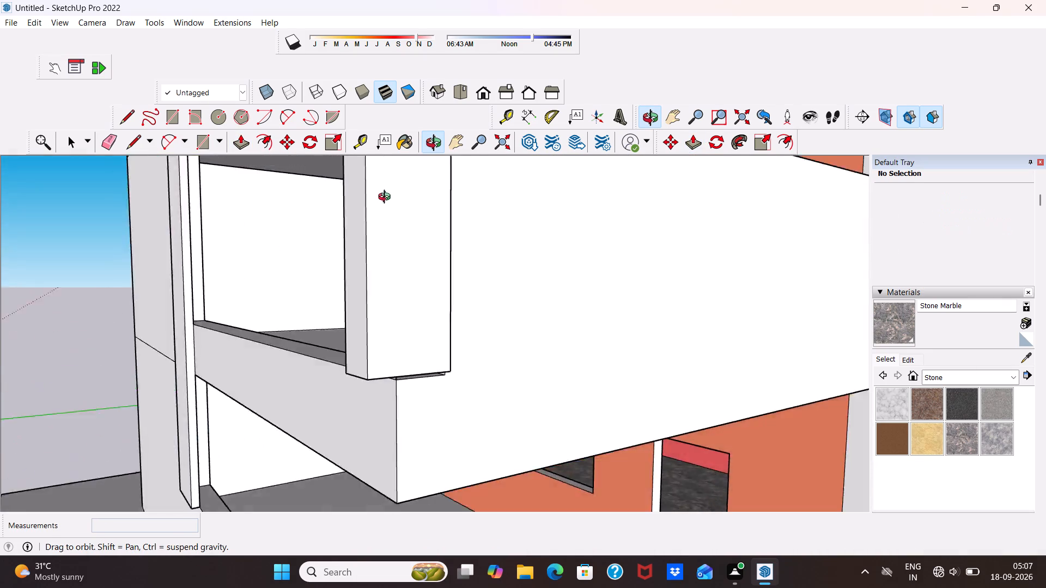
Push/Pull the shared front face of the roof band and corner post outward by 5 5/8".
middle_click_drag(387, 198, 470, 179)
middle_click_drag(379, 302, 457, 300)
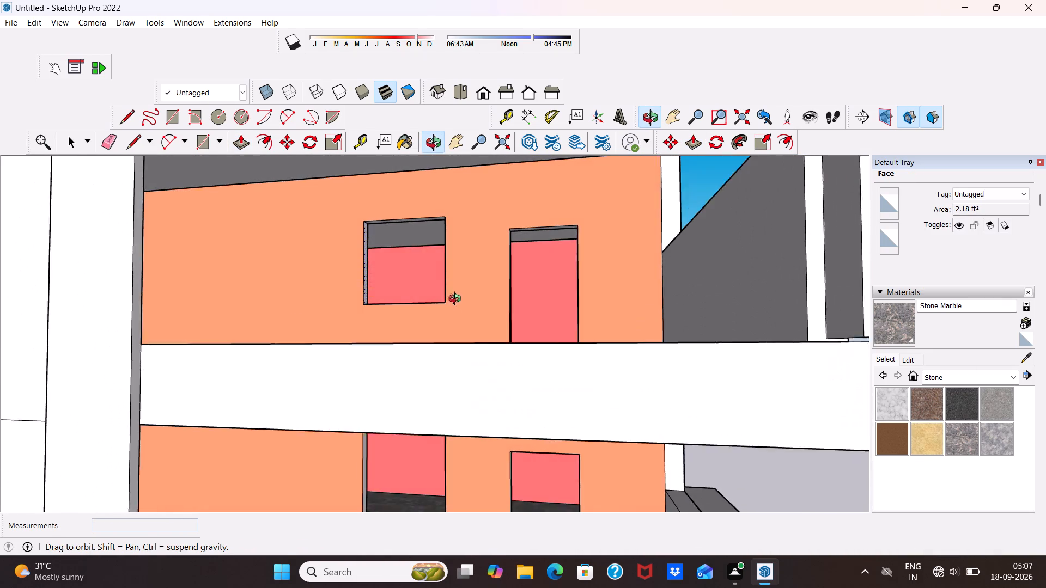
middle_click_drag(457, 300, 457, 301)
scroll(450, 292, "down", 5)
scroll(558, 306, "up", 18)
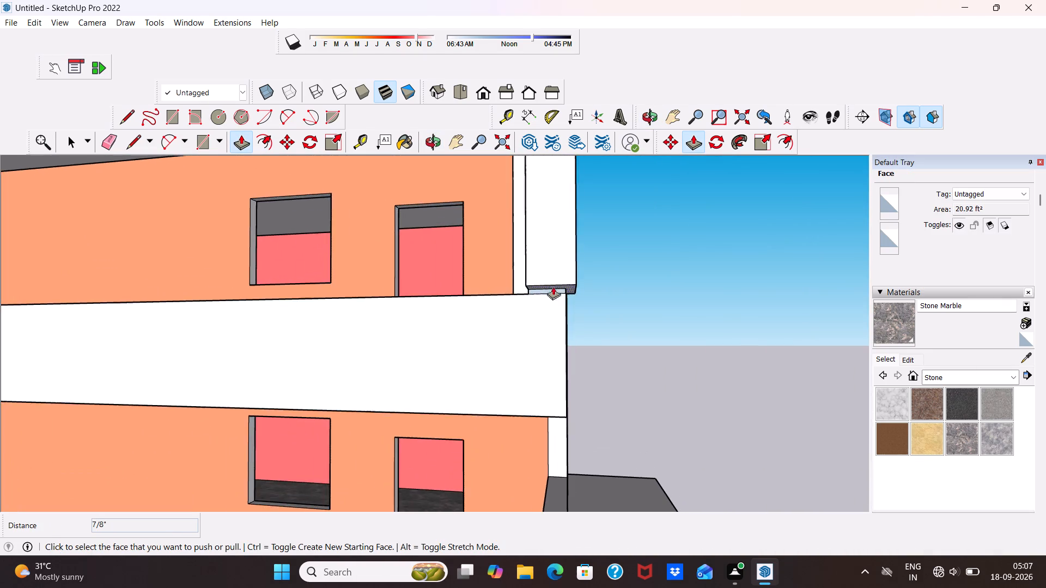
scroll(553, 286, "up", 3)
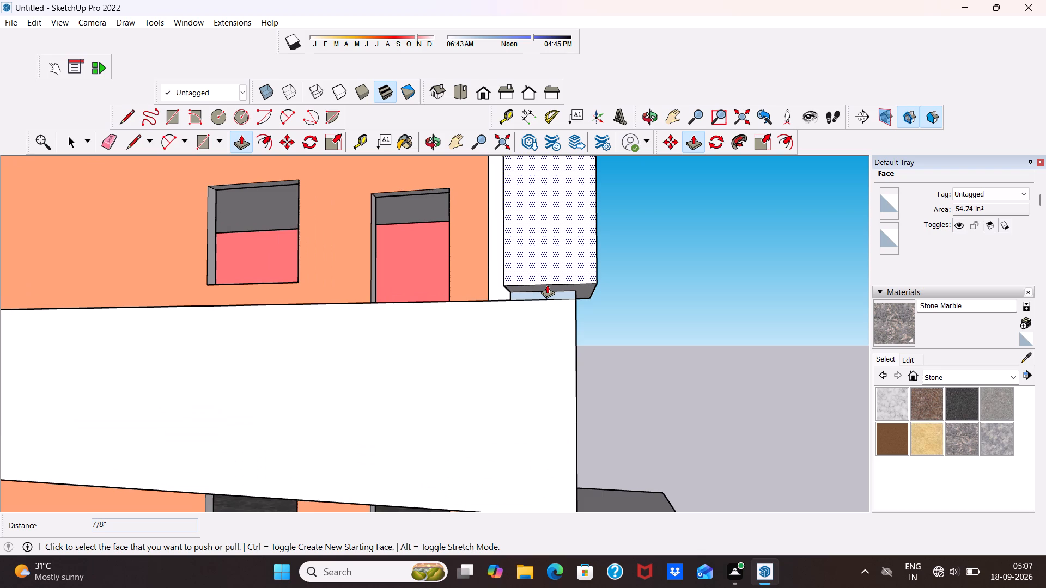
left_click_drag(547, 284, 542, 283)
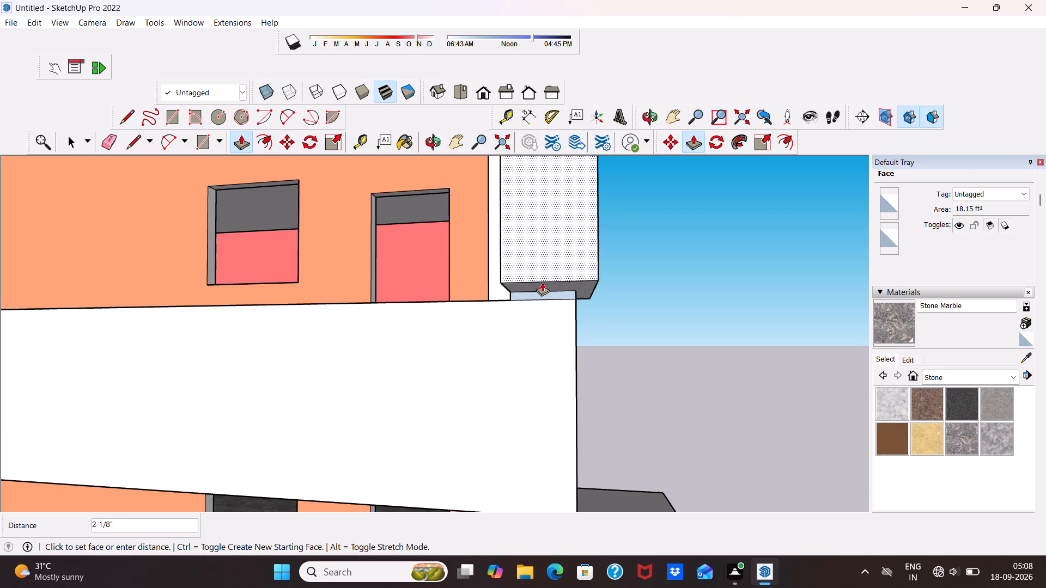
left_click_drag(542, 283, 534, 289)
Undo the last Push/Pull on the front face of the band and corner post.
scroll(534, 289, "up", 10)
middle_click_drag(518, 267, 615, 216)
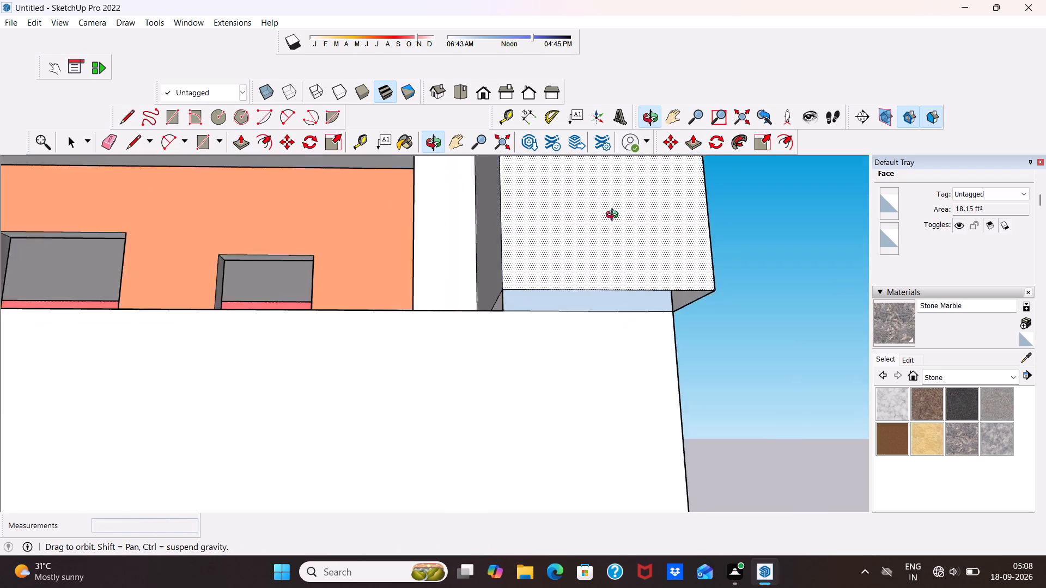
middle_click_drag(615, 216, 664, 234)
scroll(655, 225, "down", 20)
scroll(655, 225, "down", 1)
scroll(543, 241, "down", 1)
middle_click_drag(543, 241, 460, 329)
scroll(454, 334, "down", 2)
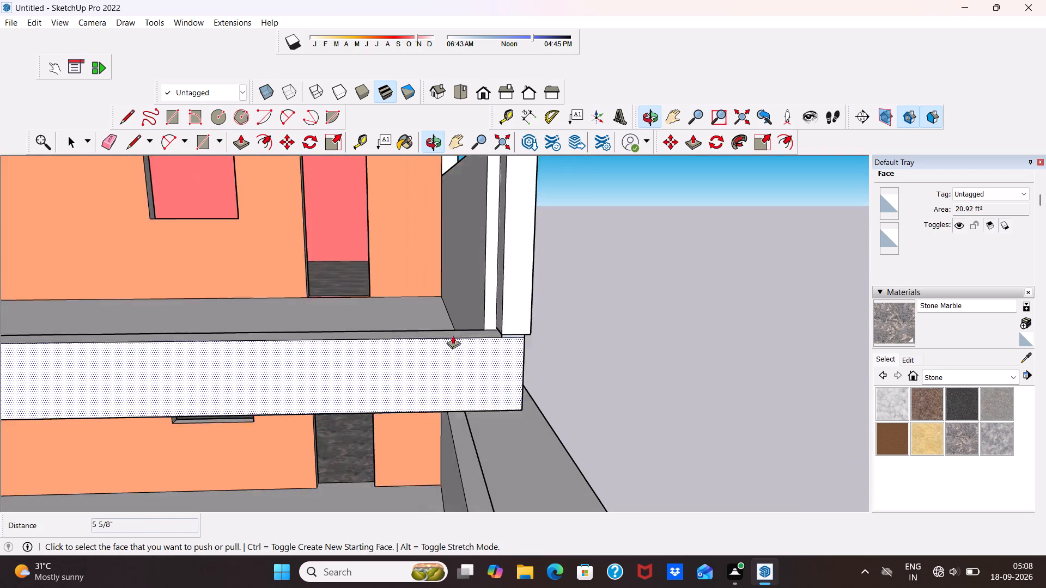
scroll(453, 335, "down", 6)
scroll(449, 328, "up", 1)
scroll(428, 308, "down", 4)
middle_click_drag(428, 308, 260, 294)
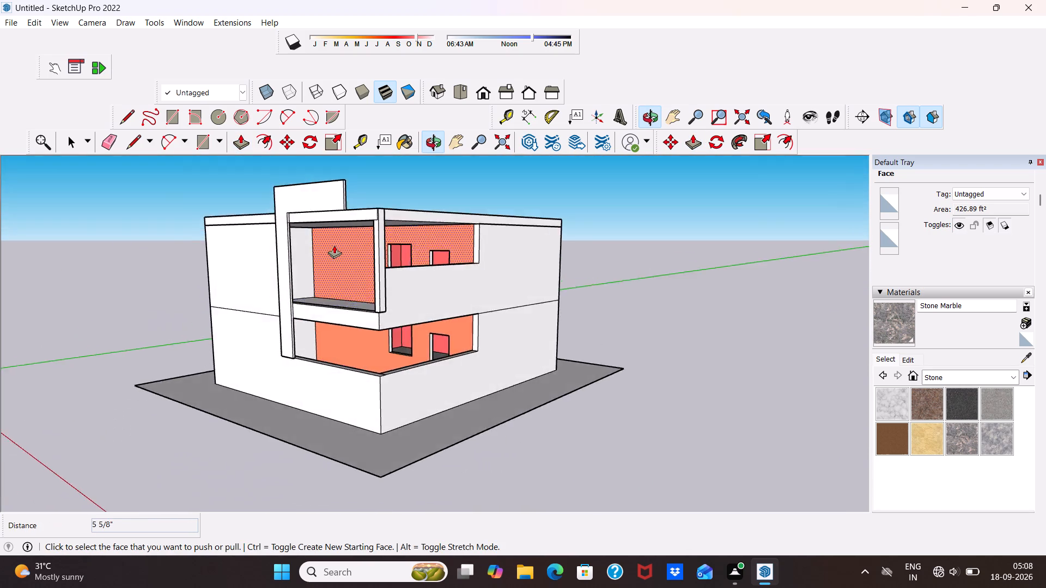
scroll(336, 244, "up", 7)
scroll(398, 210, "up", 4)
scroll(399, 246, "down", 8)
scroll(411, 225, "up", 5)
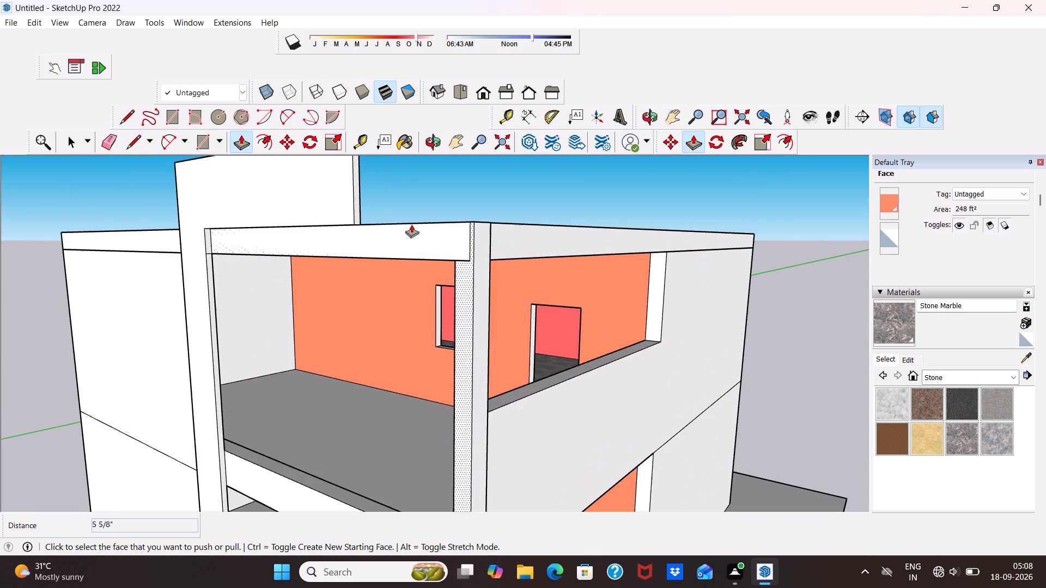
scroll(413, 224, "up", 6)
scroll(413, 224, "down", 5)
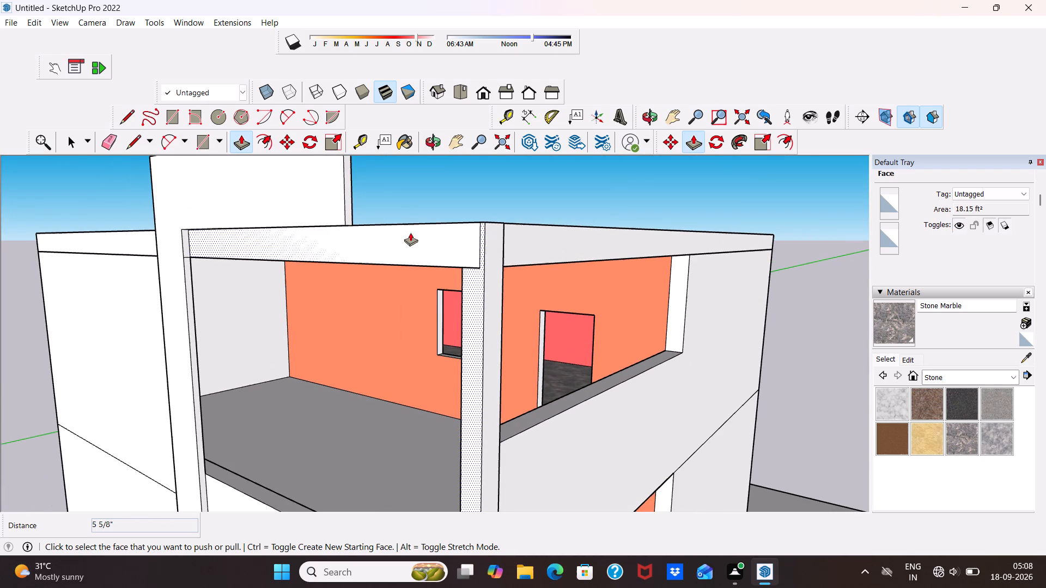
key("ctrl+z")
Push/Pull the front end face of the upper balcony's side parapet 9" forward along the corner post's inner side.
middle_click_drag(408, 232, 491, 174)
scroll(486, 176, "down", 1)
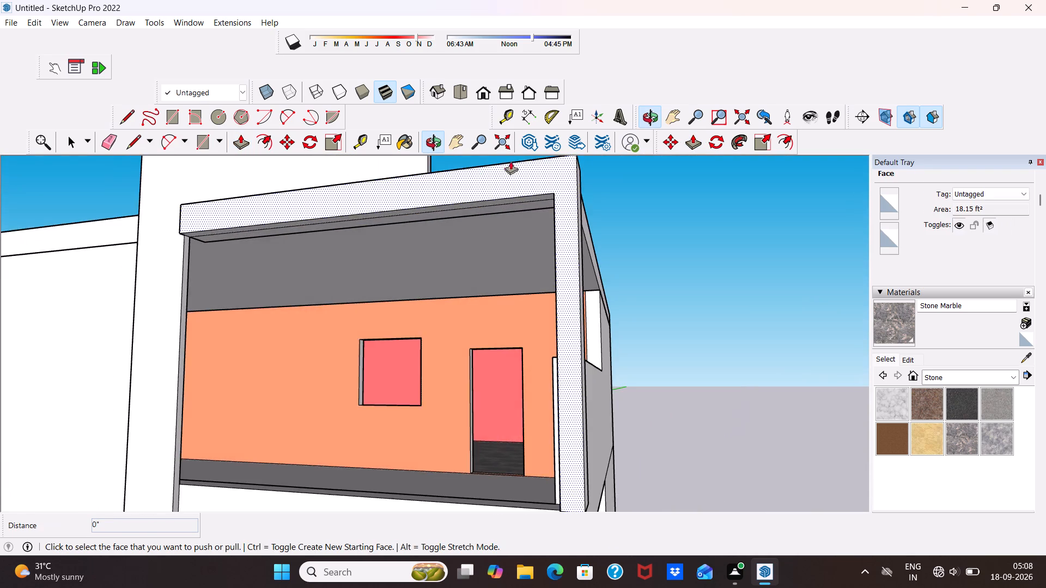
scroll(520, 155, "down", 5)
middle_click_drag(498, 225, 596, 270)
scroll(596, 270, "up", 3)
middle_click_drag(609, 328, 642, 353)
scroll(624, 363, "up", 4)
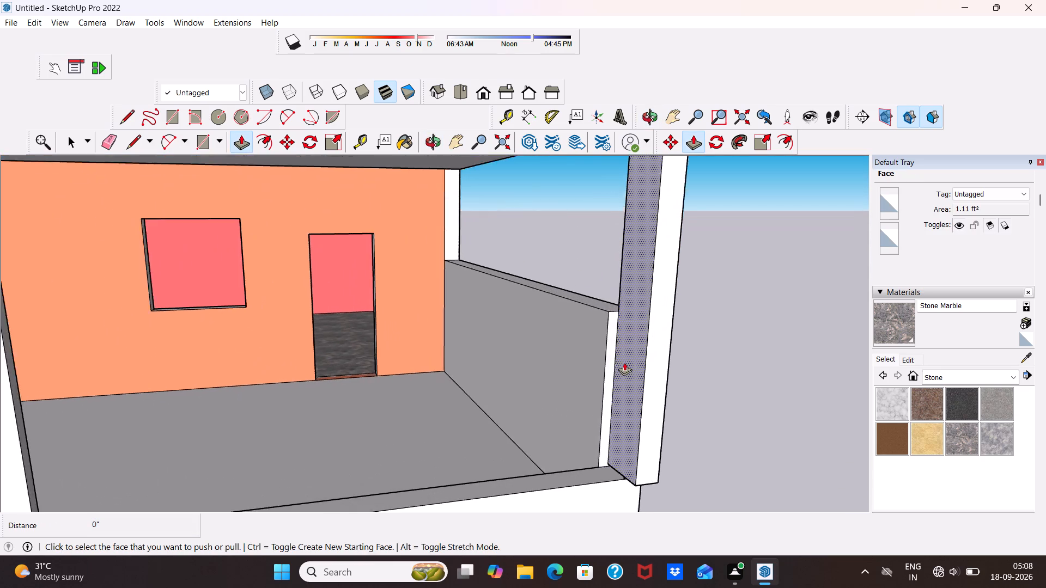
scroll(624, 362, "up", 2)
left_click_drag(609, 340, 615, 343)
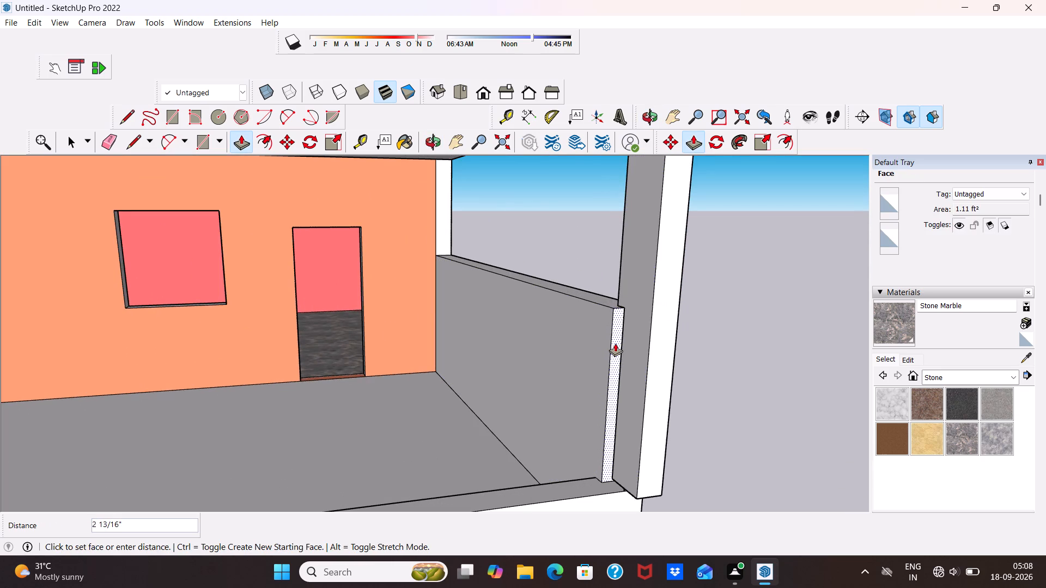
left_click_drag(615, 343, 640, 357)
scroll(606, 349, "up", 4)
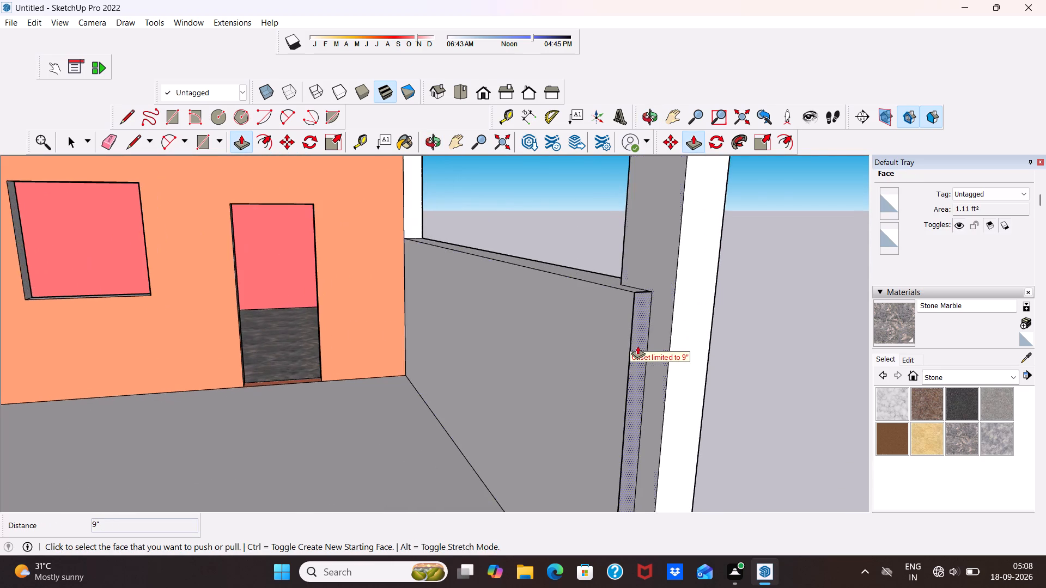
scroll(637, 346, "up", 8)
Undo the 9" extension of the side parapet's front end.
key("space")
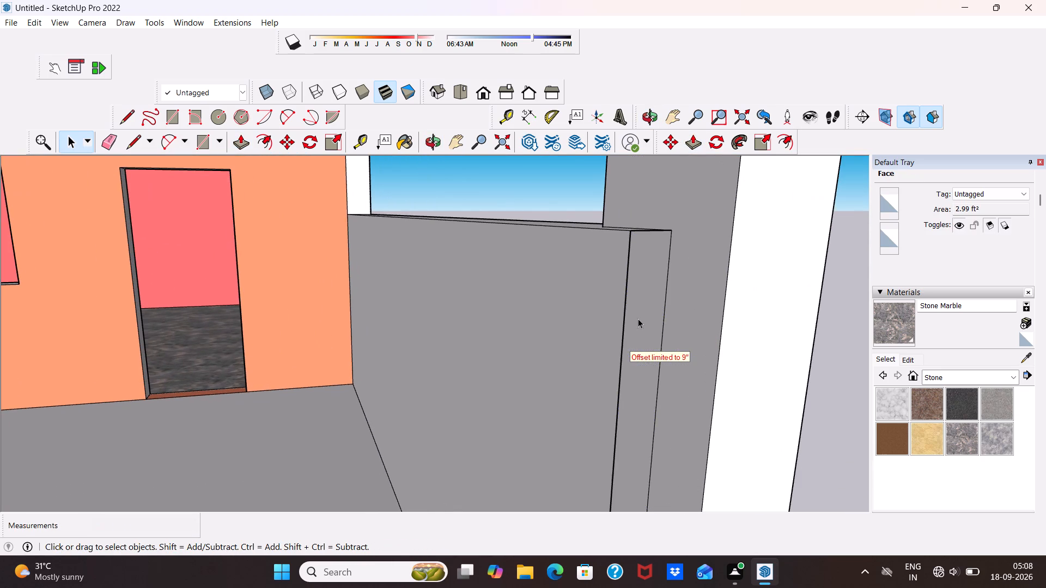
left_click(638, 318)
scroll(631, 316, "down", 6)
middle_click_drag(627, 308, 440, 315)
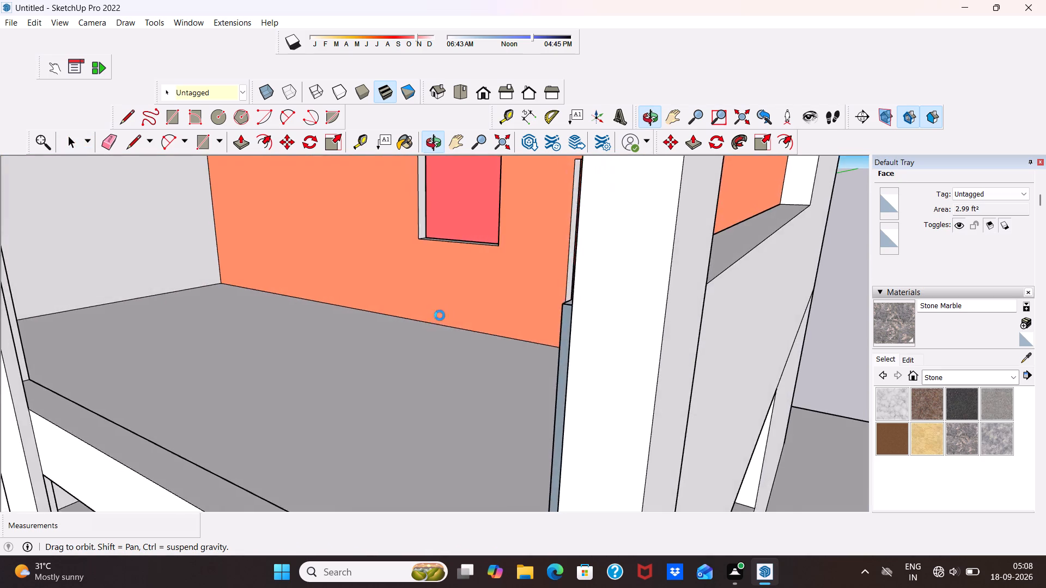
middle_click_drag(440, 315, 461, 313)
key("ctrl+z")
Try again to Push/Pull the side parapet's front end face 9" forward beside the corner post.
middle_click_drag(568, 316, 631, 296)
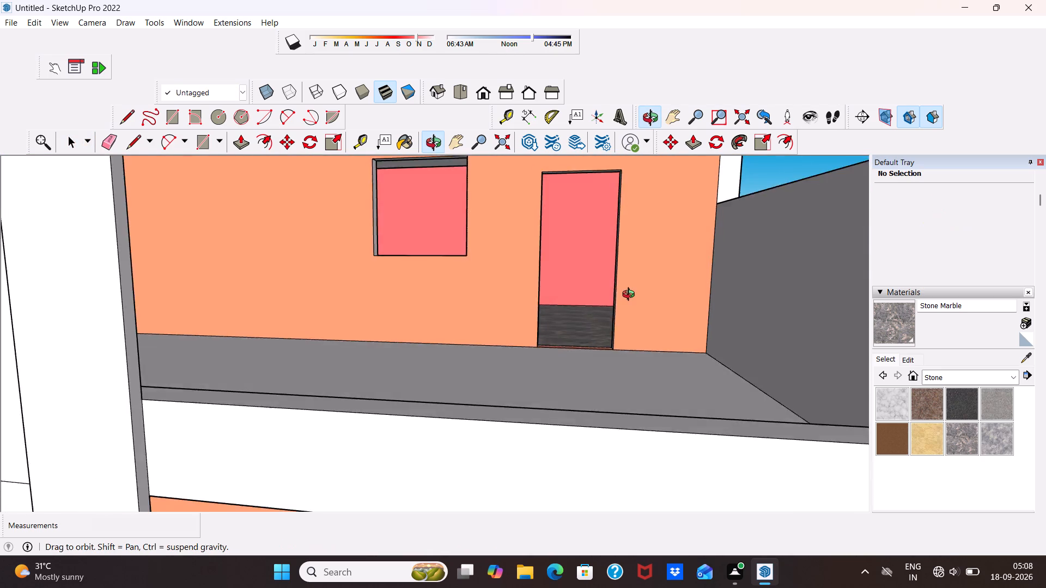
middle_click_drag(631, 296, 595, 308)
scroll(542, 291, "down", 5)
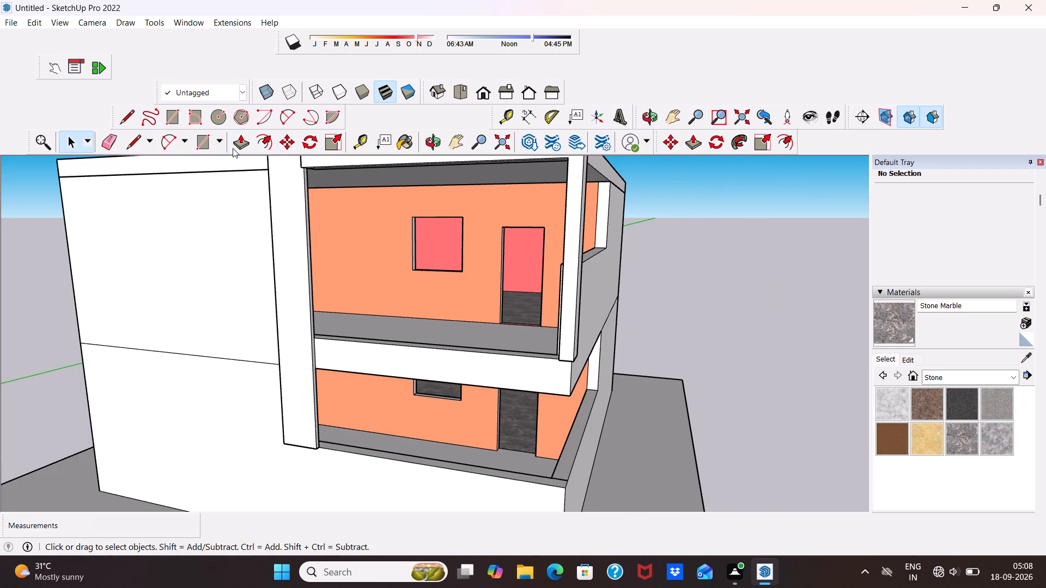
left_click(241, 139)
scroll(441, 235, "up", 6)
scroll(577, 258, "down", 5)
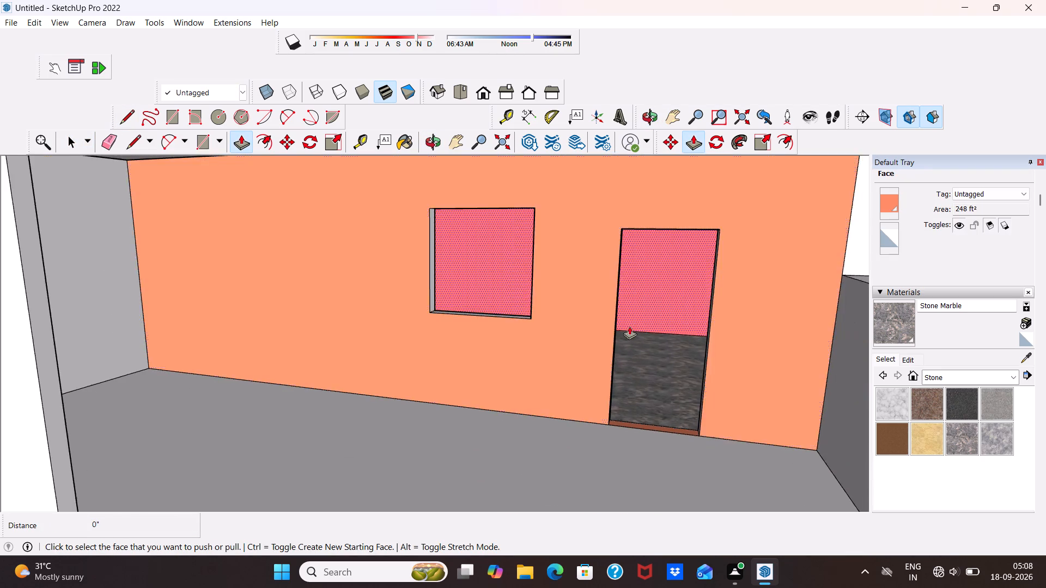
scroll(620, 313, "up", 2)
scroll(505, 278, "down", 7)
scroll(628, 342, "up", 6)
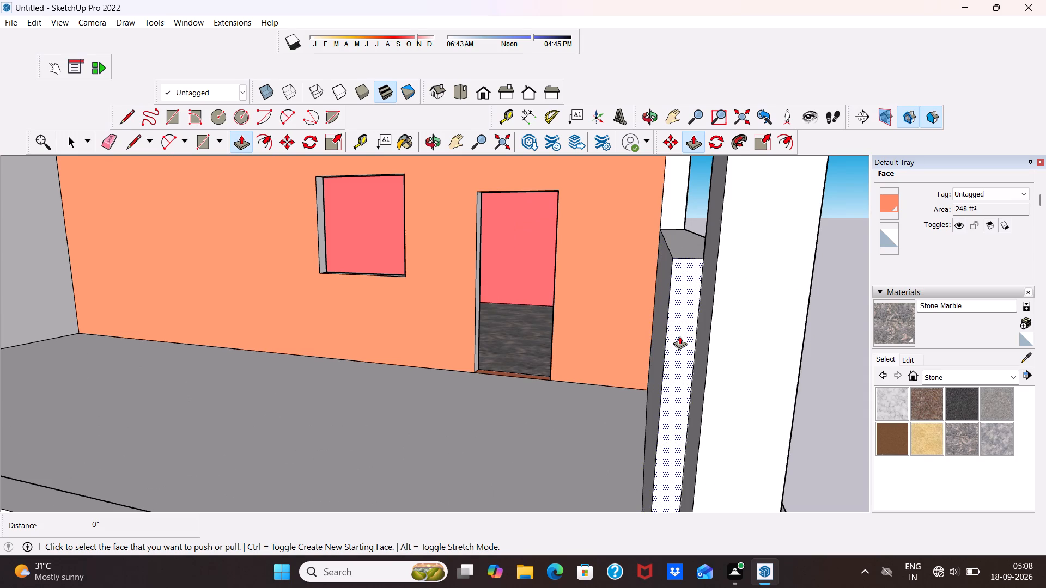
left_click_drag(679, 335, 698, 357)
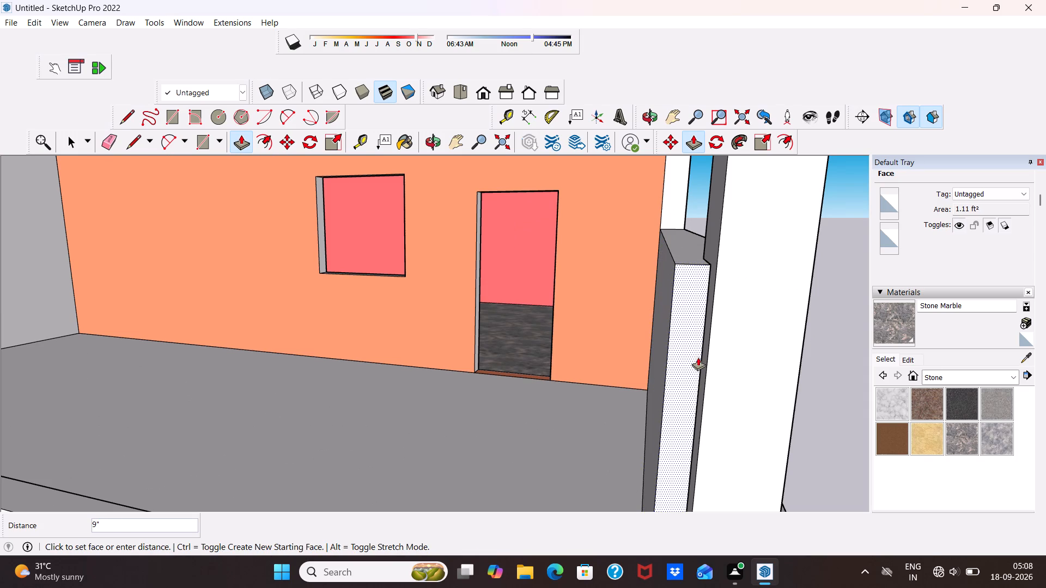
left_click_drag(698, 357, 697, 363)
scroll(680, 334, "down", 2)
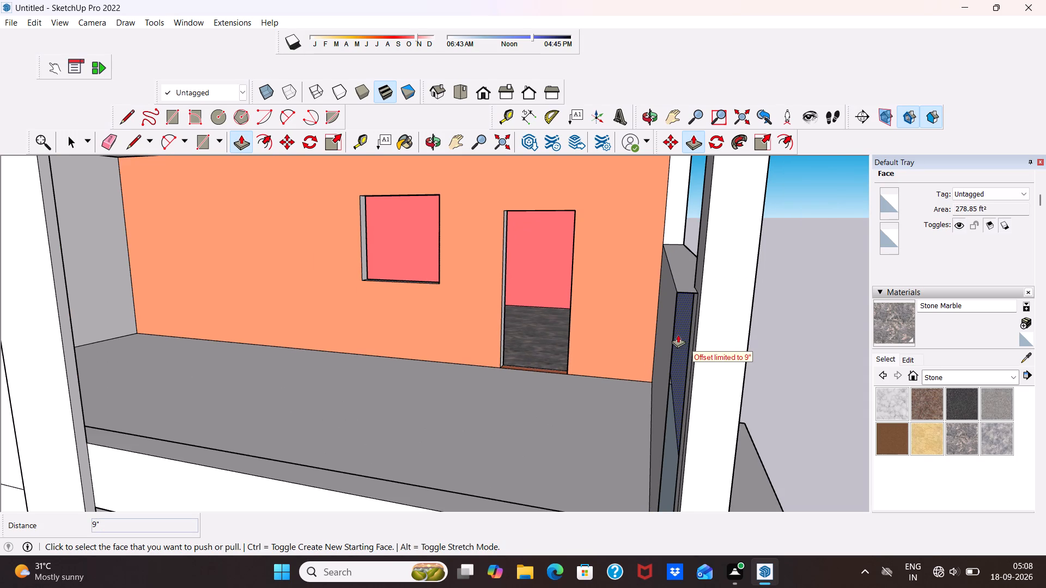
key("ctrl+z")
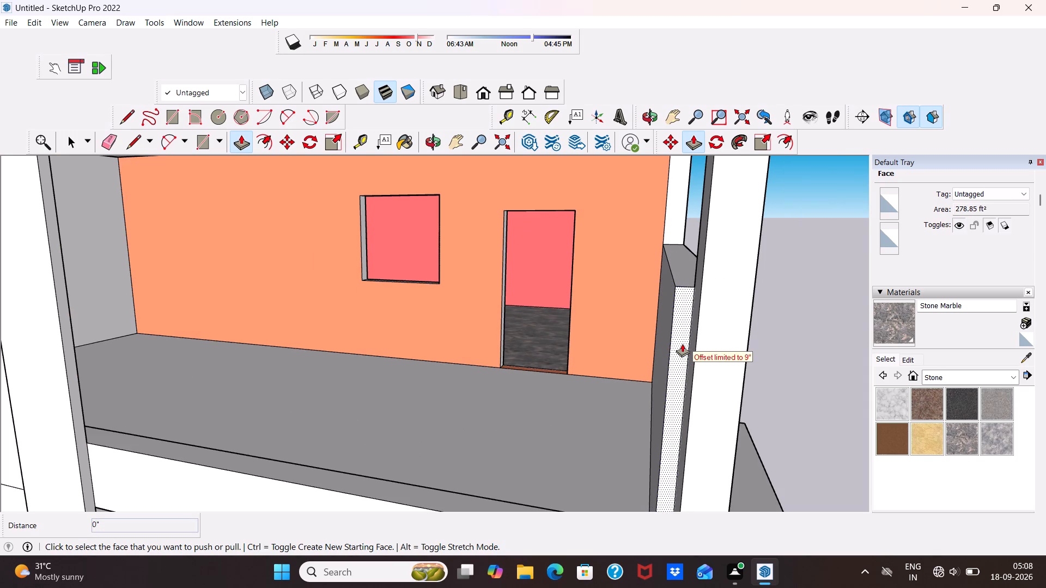
Push/Pull the side parapet's front end forward 1' 2 5/8" as a new starting face, up to the corner post's front face.
left_click_drag(682, 344, 689, 354)
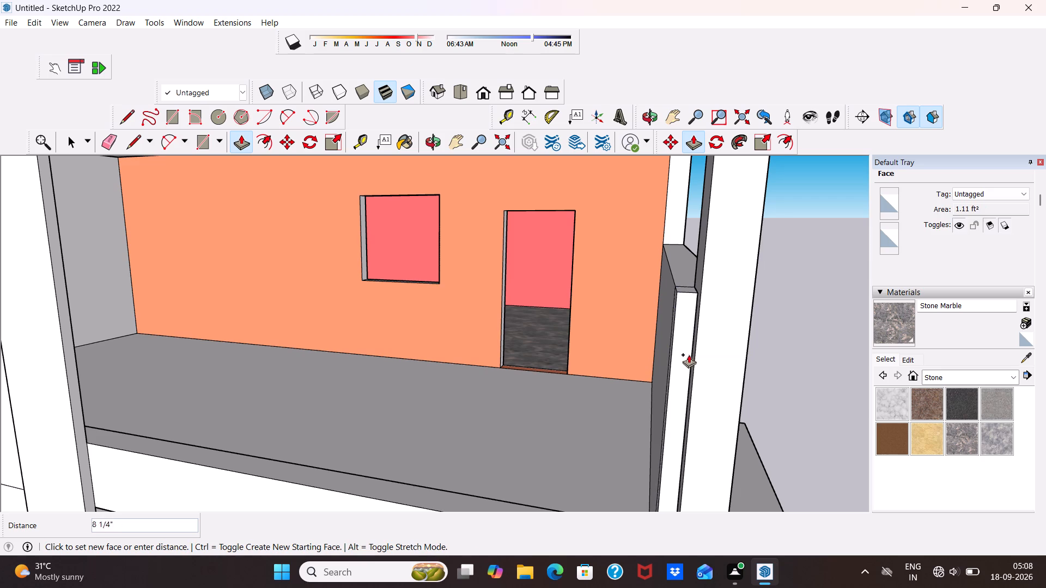
left_click_drag(689, 354, 692, 358)
Examine the extended parapet end and its junction with the corner post from several angles.
scroll(666, 337, "down", 3)
middle_click_drag(666, 336, 697, 307)
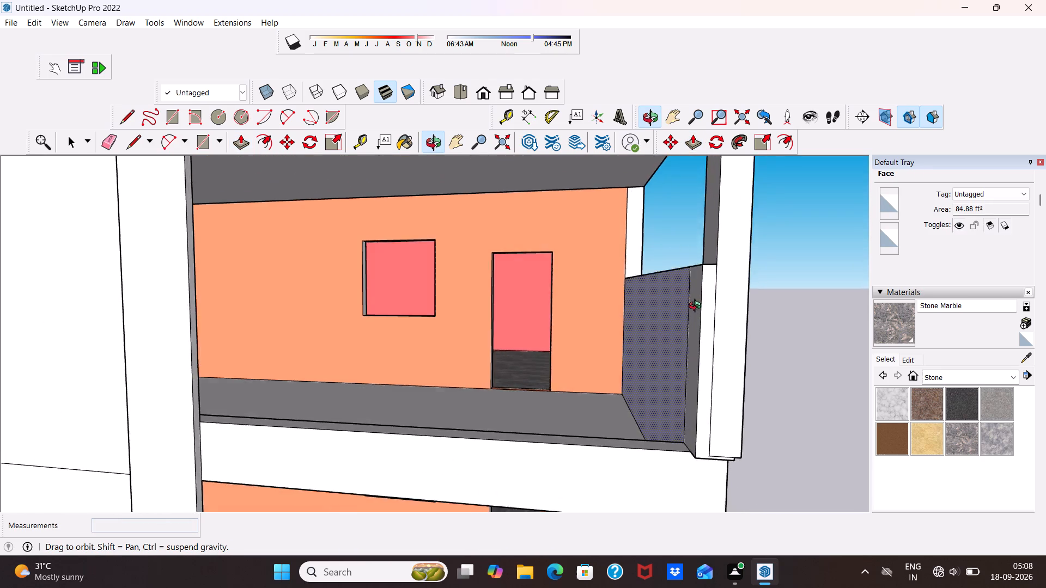
middle_click_drag(697, 307, 628, 240)
middle_click_drag(606, 308, 739, 379)
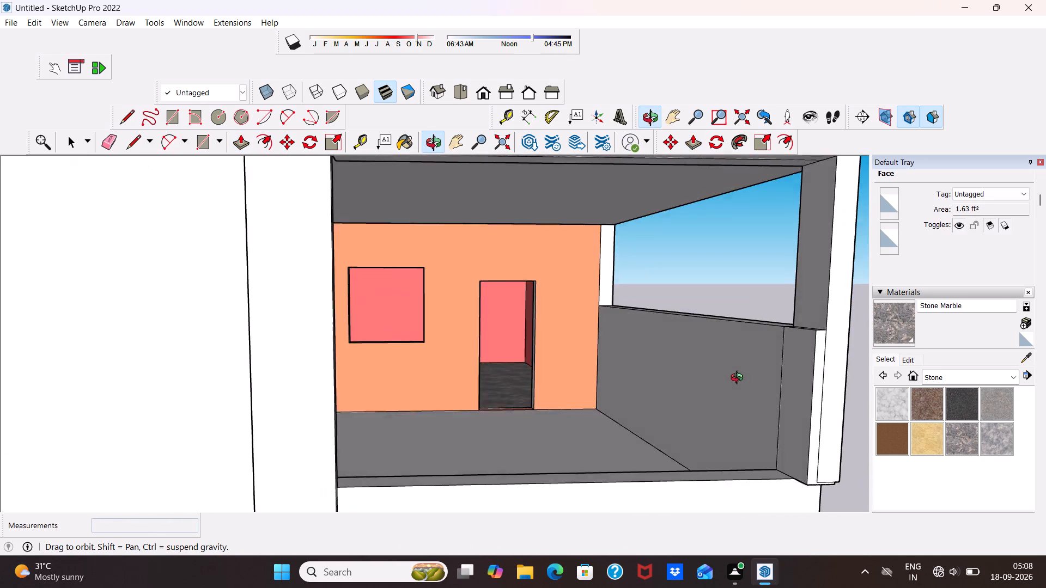
middle_click_drag(739, 379, 734, 385)
scroll(734, 385, "up", 1)
scroll(733, 381, "down", 5)
middle_click_drag(735, 379, 737, 387)
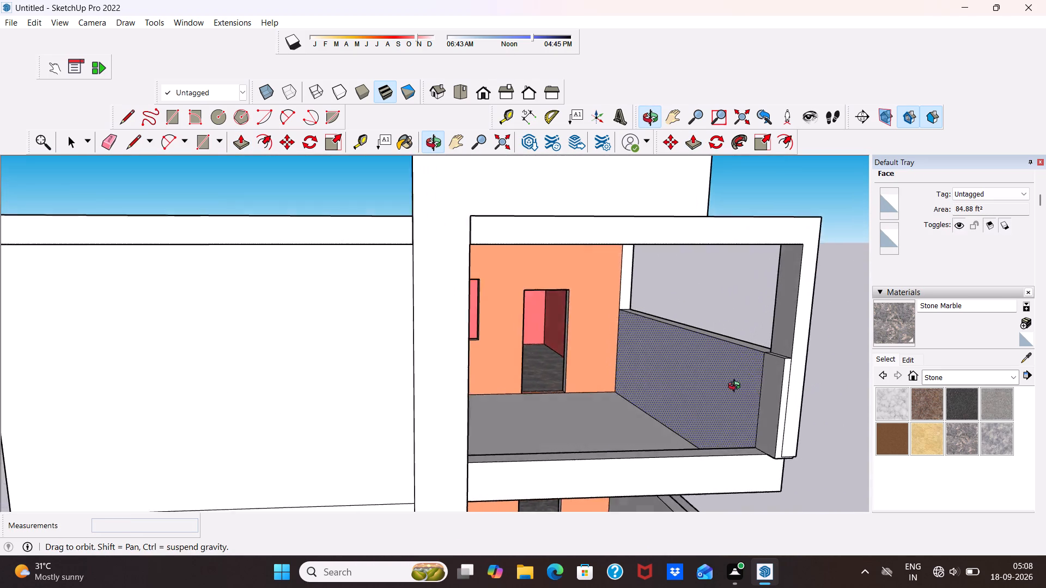
middle_click_drag(737, 387, 719, 383)
scroll(690, 362, "down", 5)
middle_click_drag(735, 388, 586, 401)
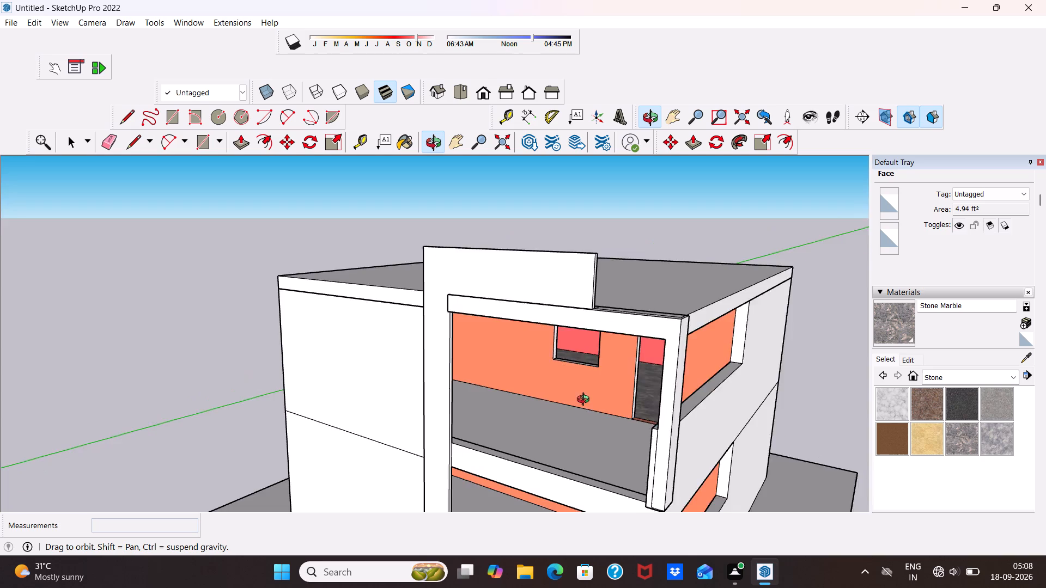
middle_click_drag(586, 401, 503, 364)
scroll(505, 373, "up", 5)
middle_click_drag(491, 382, 546, 377)
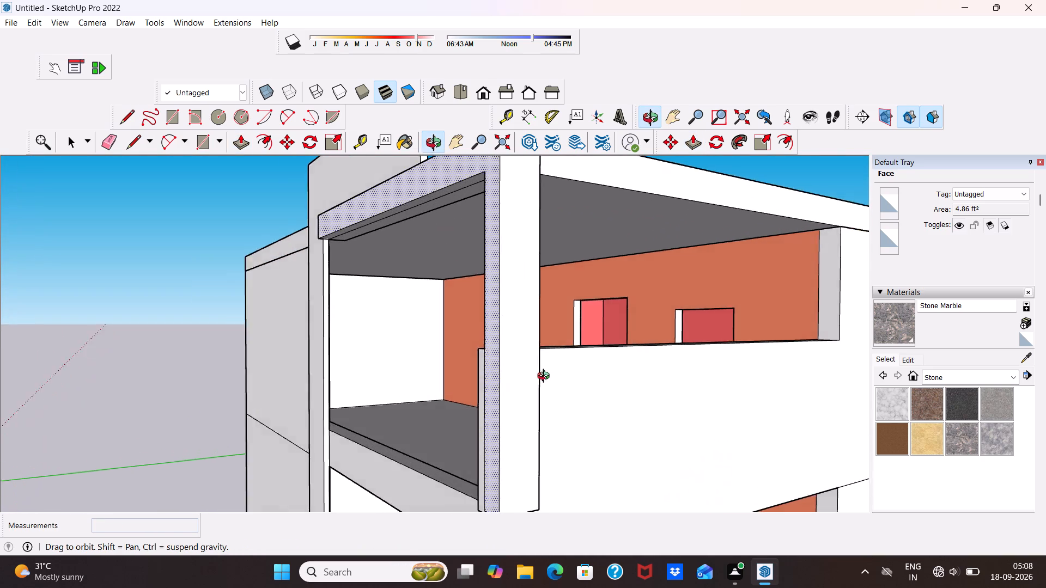
middle_click_drag(546, 377, 712, 391)
scroll(659, 421, "up", 5)
scroll(589, 412, "down", 2)
scroll(618, 375, "down", 5)
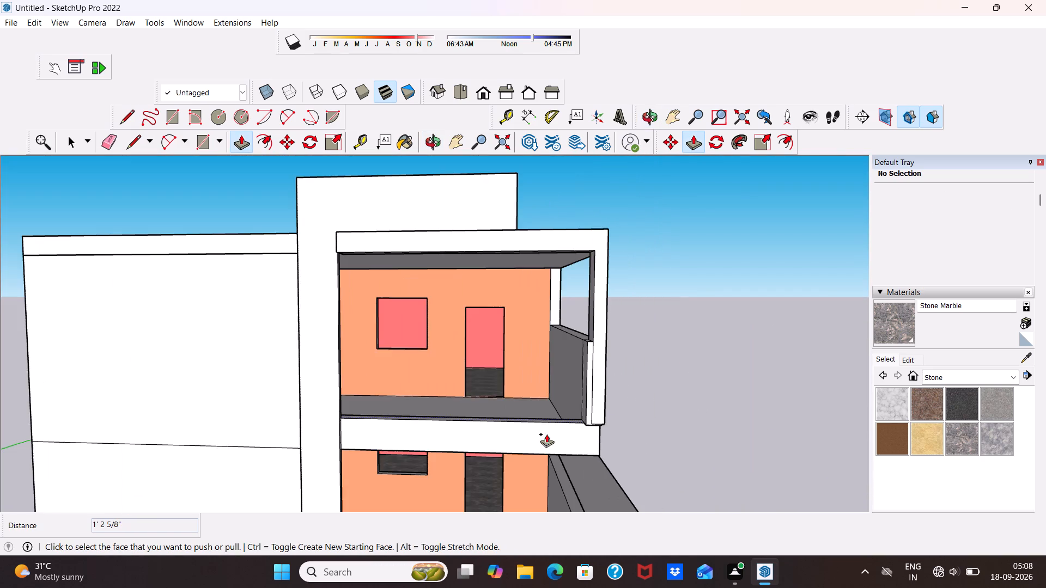
Push/Pull the underside of the extended parapet end down 6 1/8" as a new starting face, in front of the balcony's front parapet.
middle_click_drag(588, 446, 522, 363)
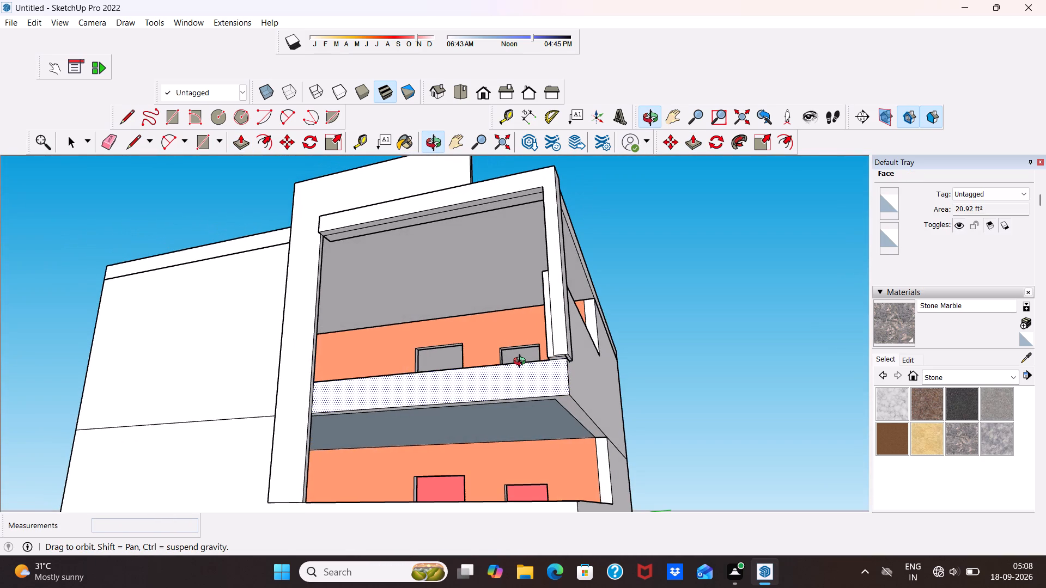
middle_click_drag(522, 363, 543, 379)
scroll(548, 382, "up", 4)
scroll(594, 384, "up", 8)
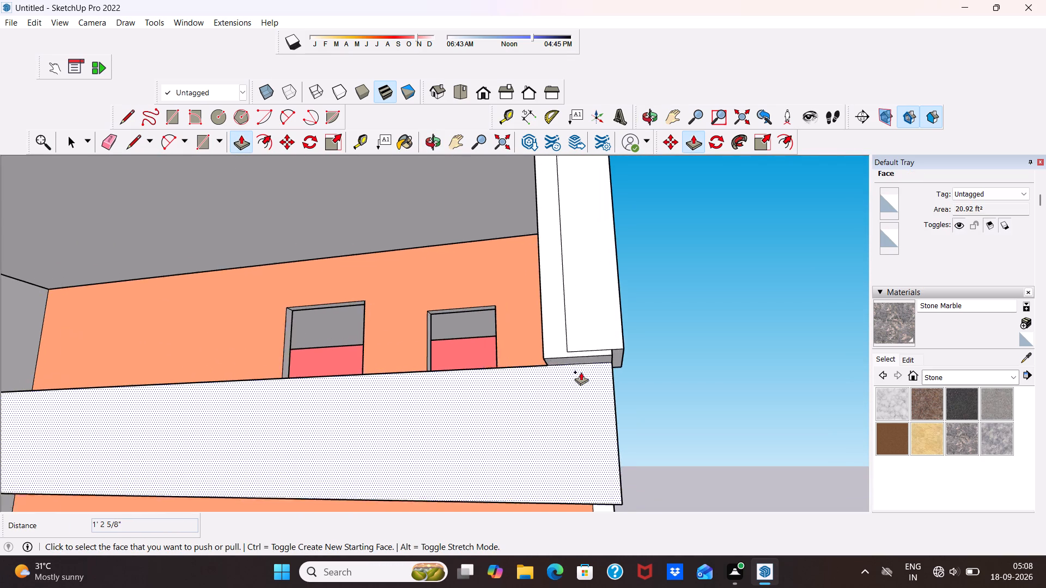
scroll(581, 372, "up", 2)
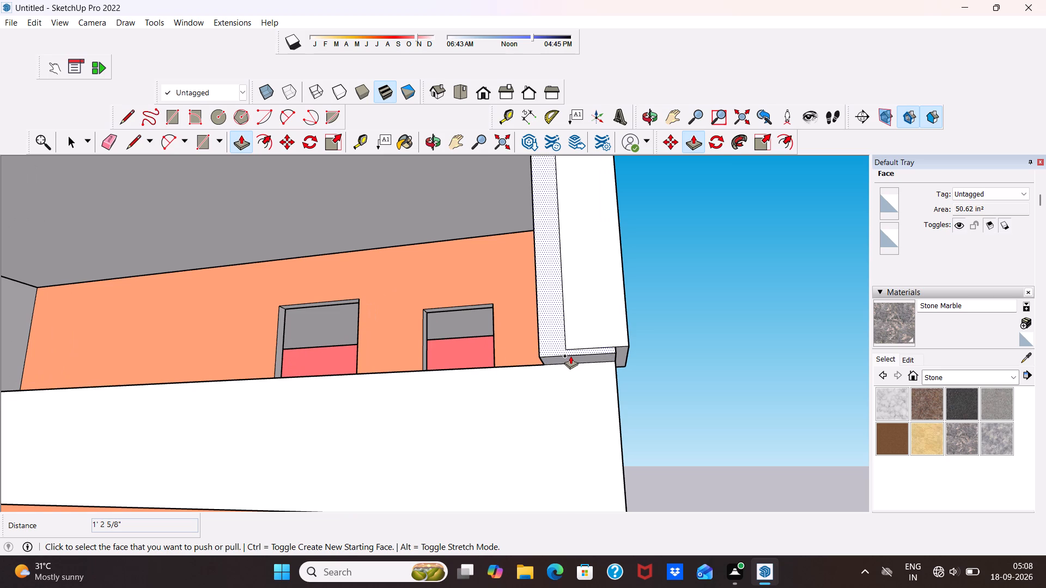
left_click_drag(570, 356, 576, 378)
scroll(570, 352, "up", 3)
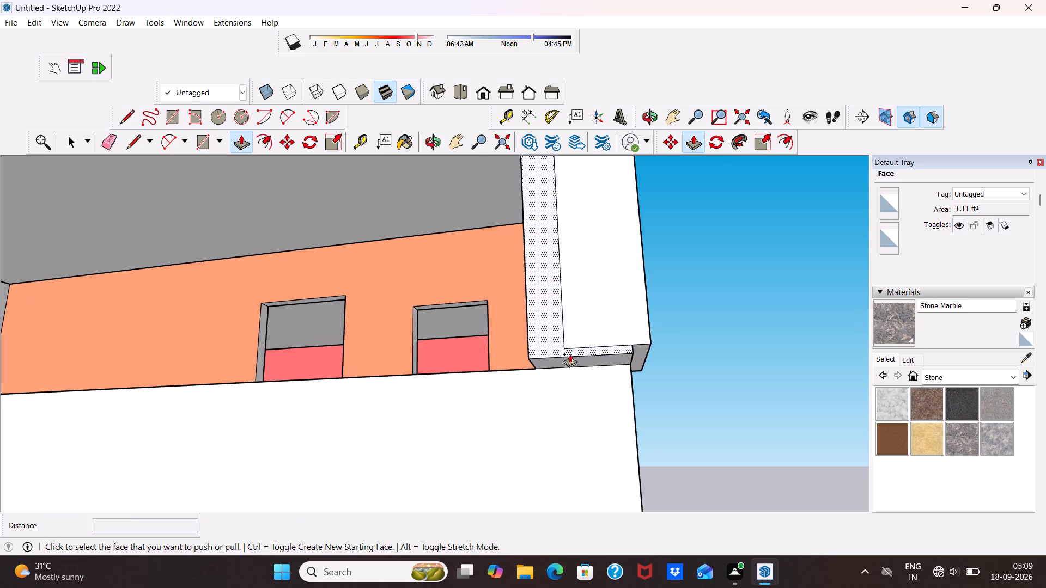
scroll(570, 354, "up", 2)
left_click_drag(557, 362, 557, 388)
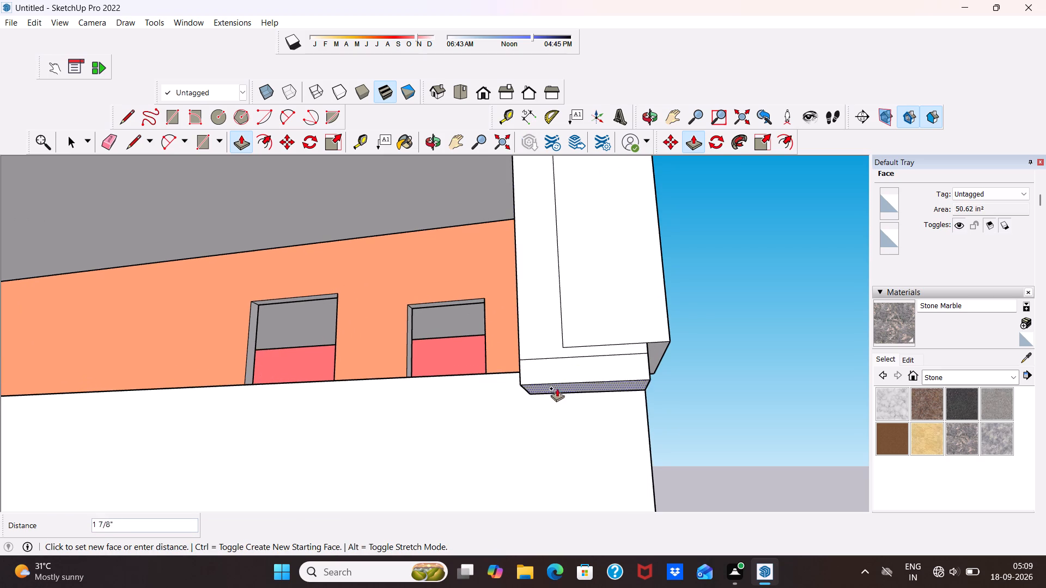
left_click_drag(557, 388, 562, 444)
scroll(563, 433, "down", 6)
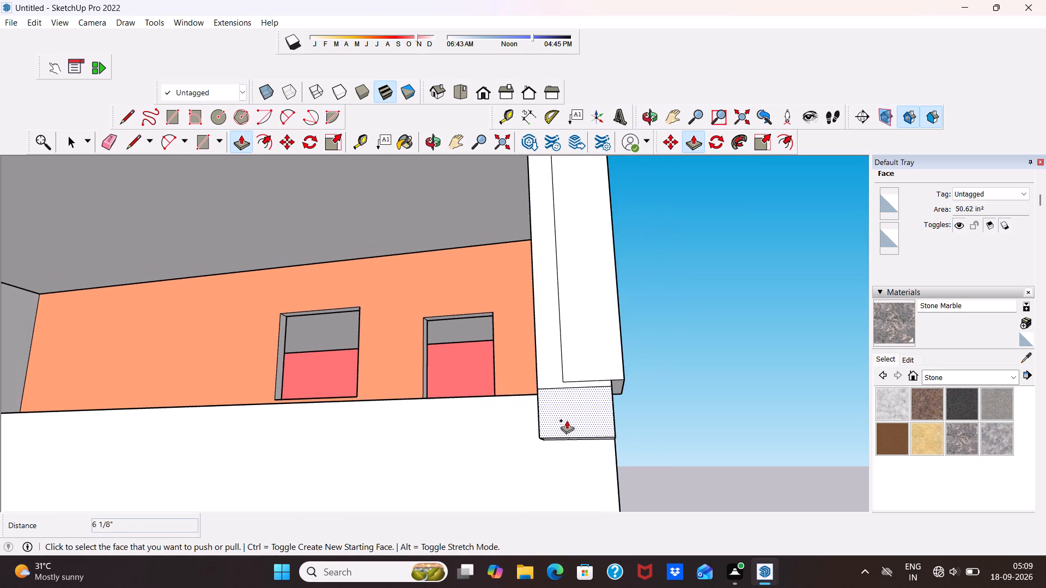
Push/Pull the underside of the extended side parapet end down 1' 1 1/4", level with the front parapet's bottom.
scroll(569, 414, "down", 9)
middle_click_drag(571, 451, 592, 381)
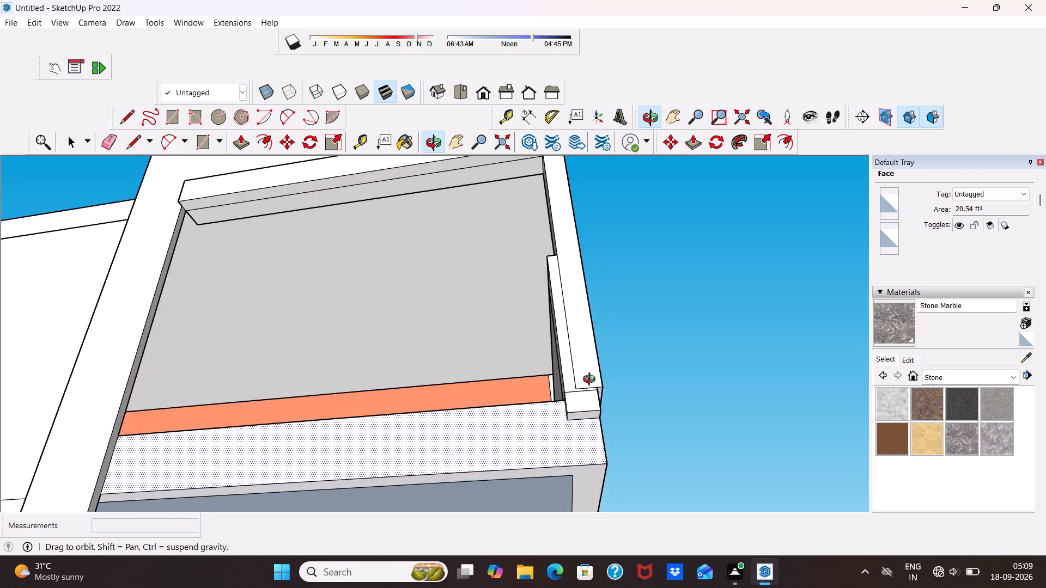
middle_click_drag(592, 381, 592, 379)
scroll(592, 384, "up", 4)
left_click_drag(576, 423, 583, 491)
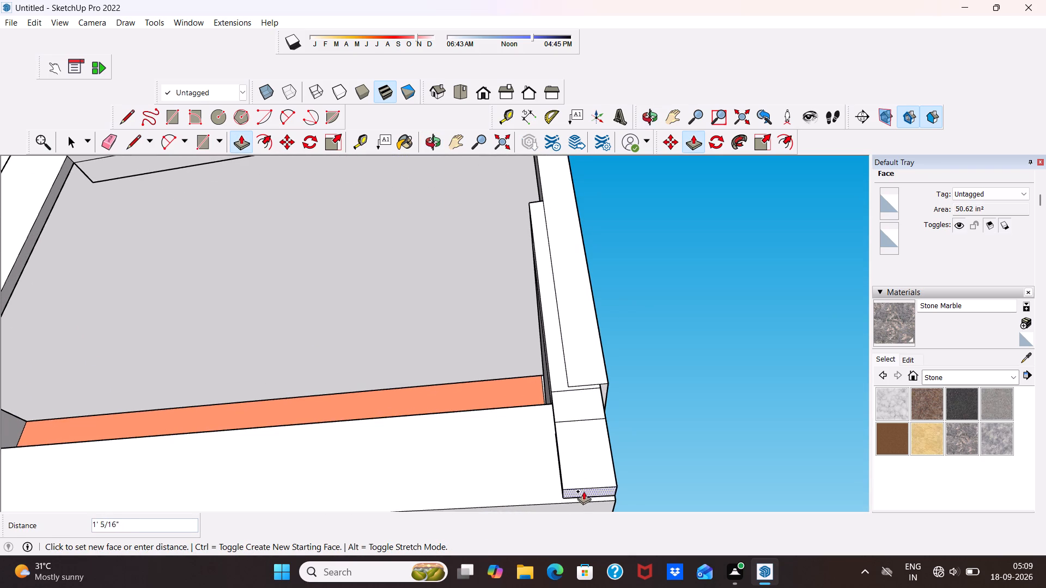
left_click_drag(583, 491, 583, 495)
scroll(567, 480, "down", 5)
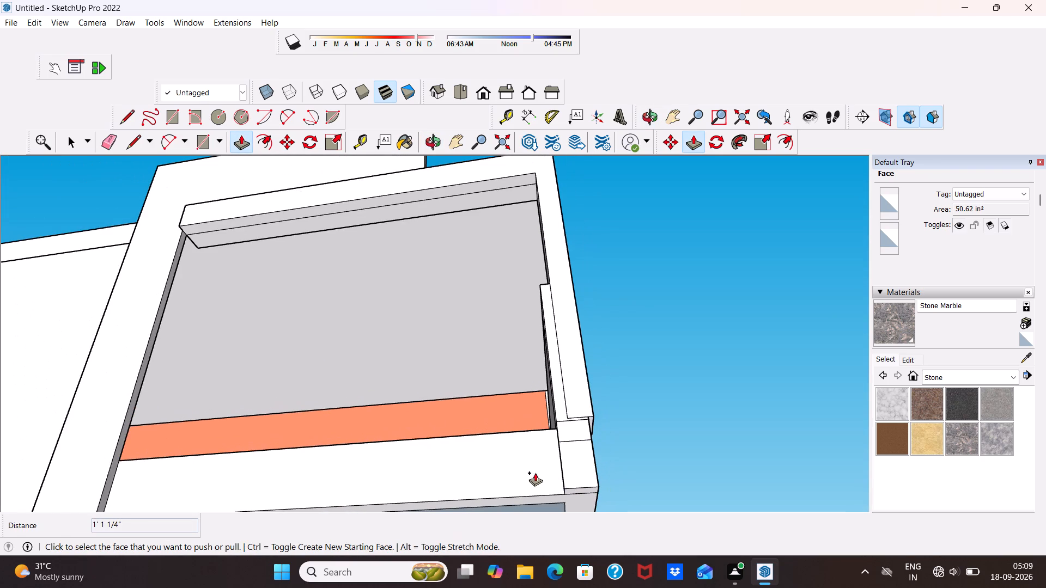
Push/Pull the corner post's underside down 10 5/16" and a further 9 13/16", to the bottom of the extended parapet end.
key("space")
middle_click_drag(525, 457, 395, 394)
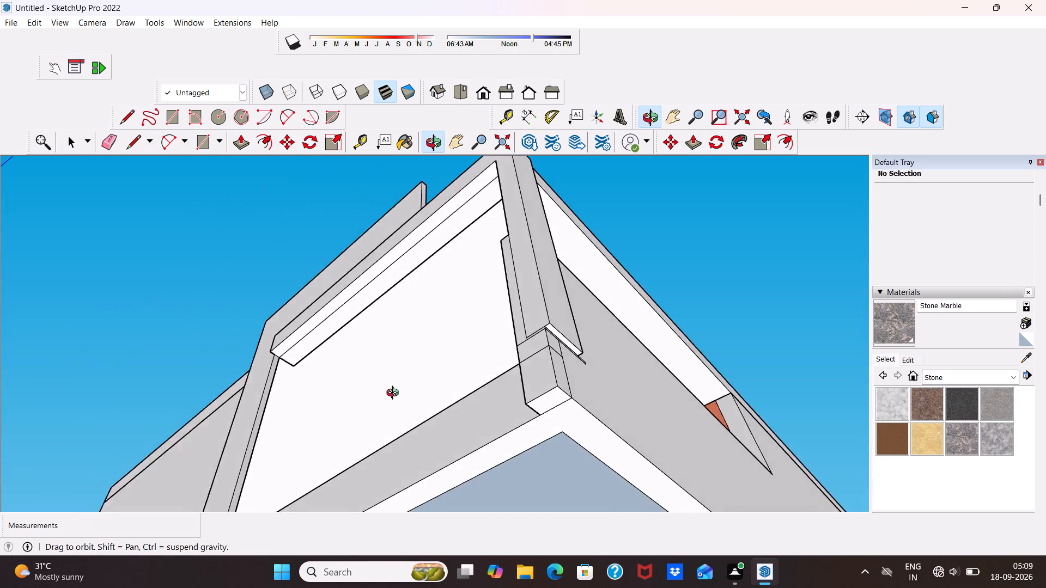
middle_click_drag(395, 394, 303, 437)
scroll(496, 380, "up", 7)
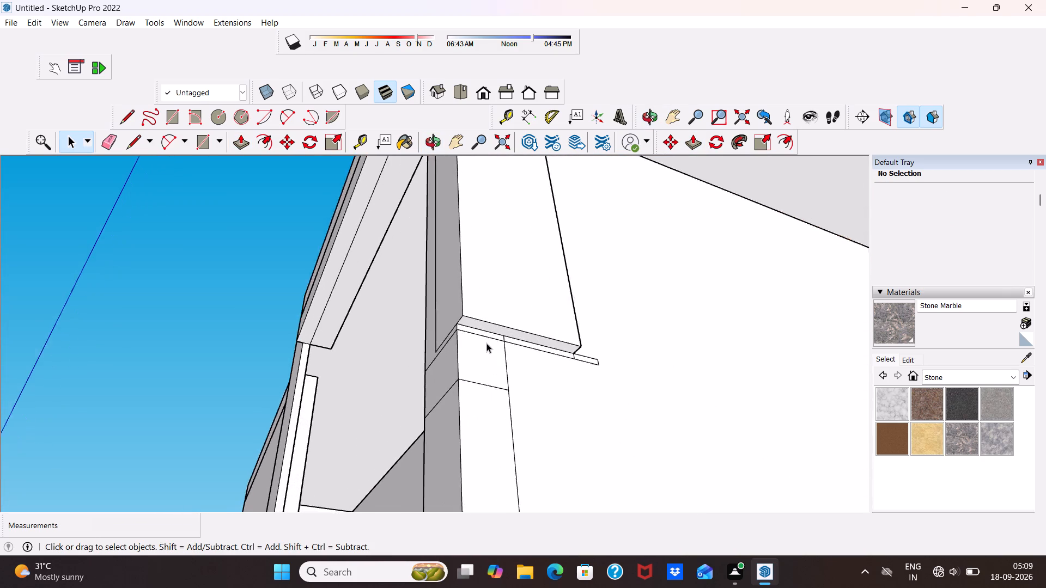
scroll(486, 343, "up", 4)
scroll(422, 291, "up", 1)
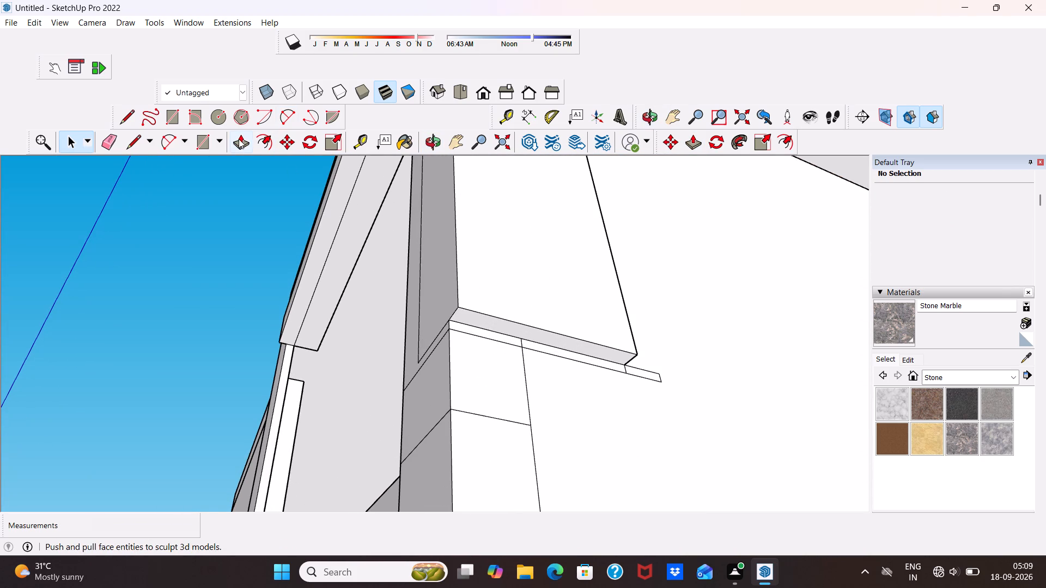
left_click(239, 139)
left_click_drag(487, 318, 487, 330)
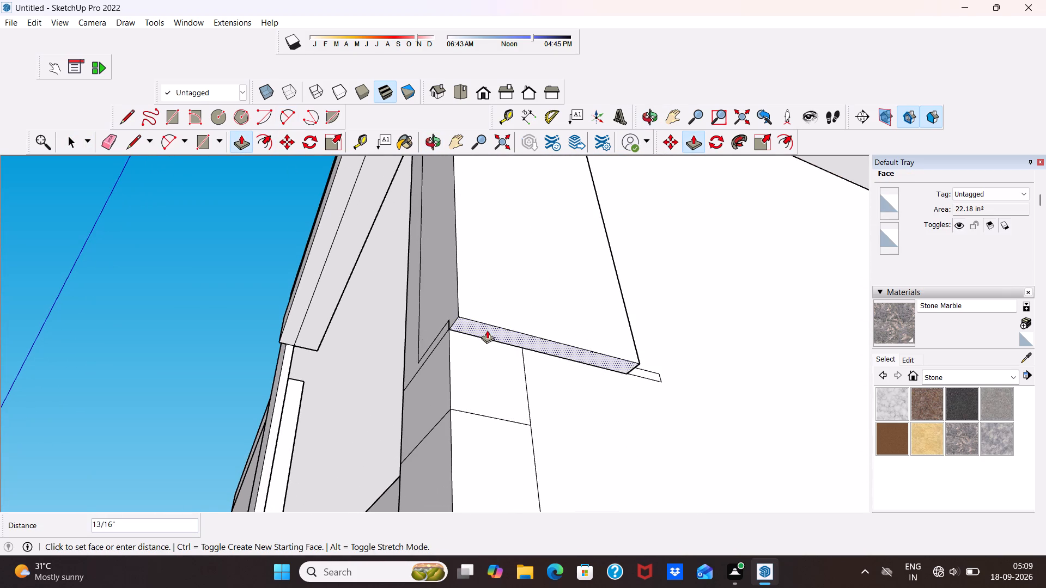
left_click_drag(487, 330, 472, 461)
scroll(470, 451, "down", 8)
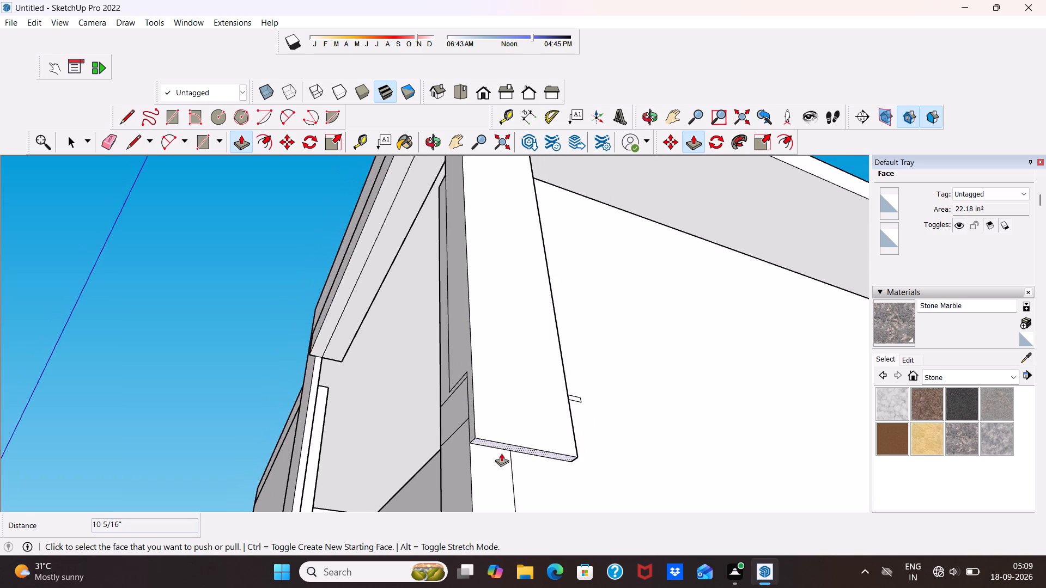
scroll(498, 455, "down", 7)
scroll(518, 464, "up", 5)
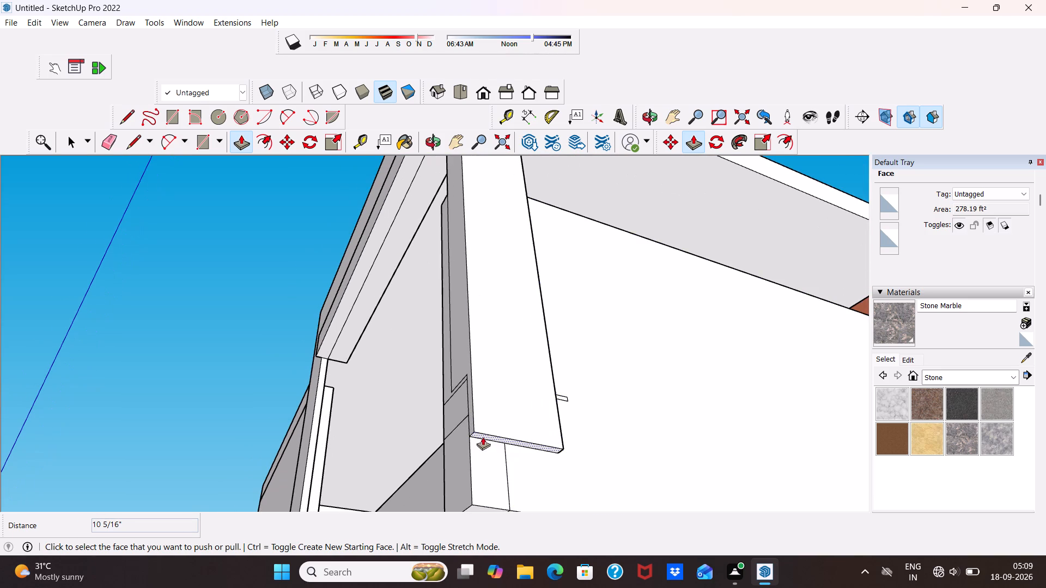
left_click_drag(483, 435, 483, 505)
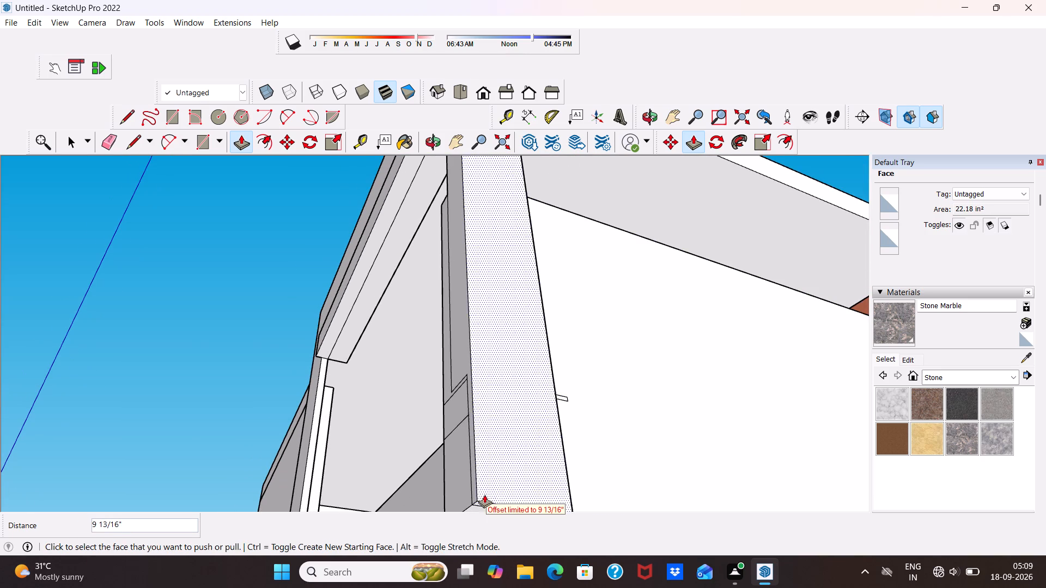
Examine the lowered corner post and its junction with the balcony's front parapet from the front and side.
scroll(501, 475, "down", 6)
middle_click_drag(500, 432, 656, 434)
scroll(488, 440, "up", 4)
scroll(482, 436, "down", 4)
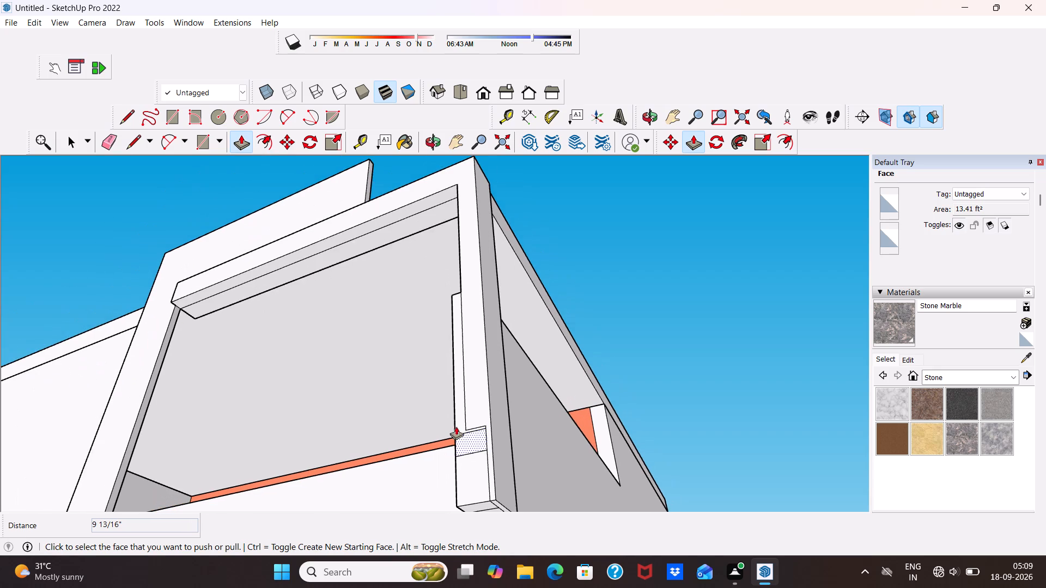
middle_click_drag(454, 422, 546, 438)
scroll(532, 421, "down", 8)
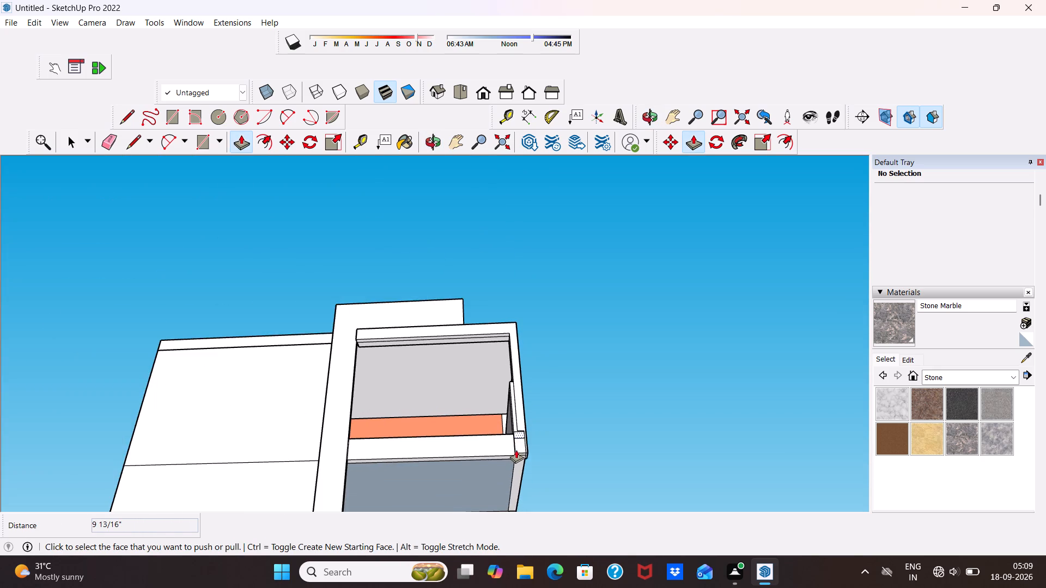
middle_click_drag(516, 450, 498, 495)
scroll(499, 492, "down", 1)
scroll(484, 447, "up", 5)
middle_click_drag(484, 446, 472, 497)
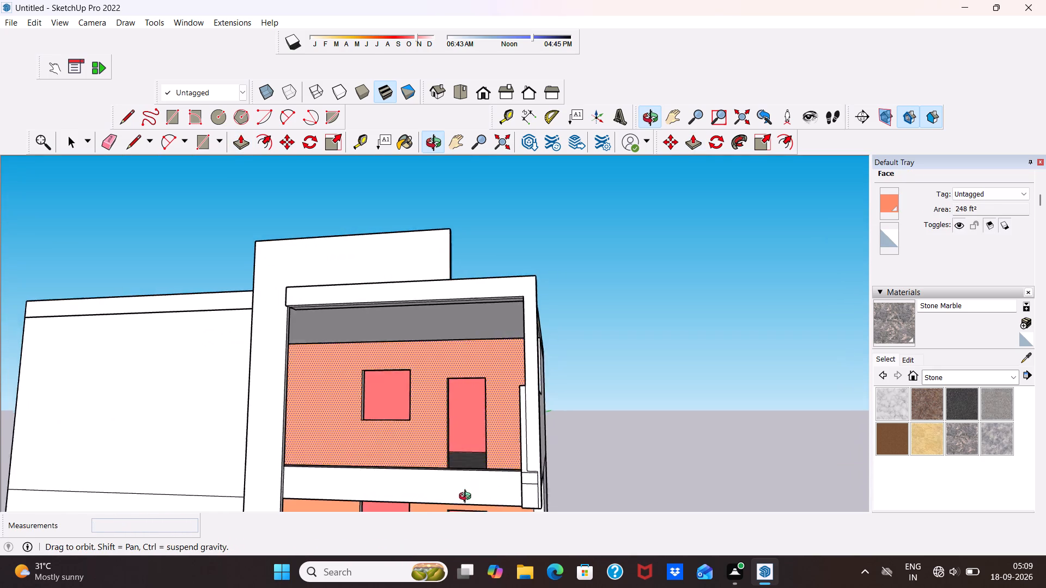
scroll(440, 473, "down", 6)
middle_click_drag(448, 465, 527, 469)
scroll(508, 487, "up", 7)
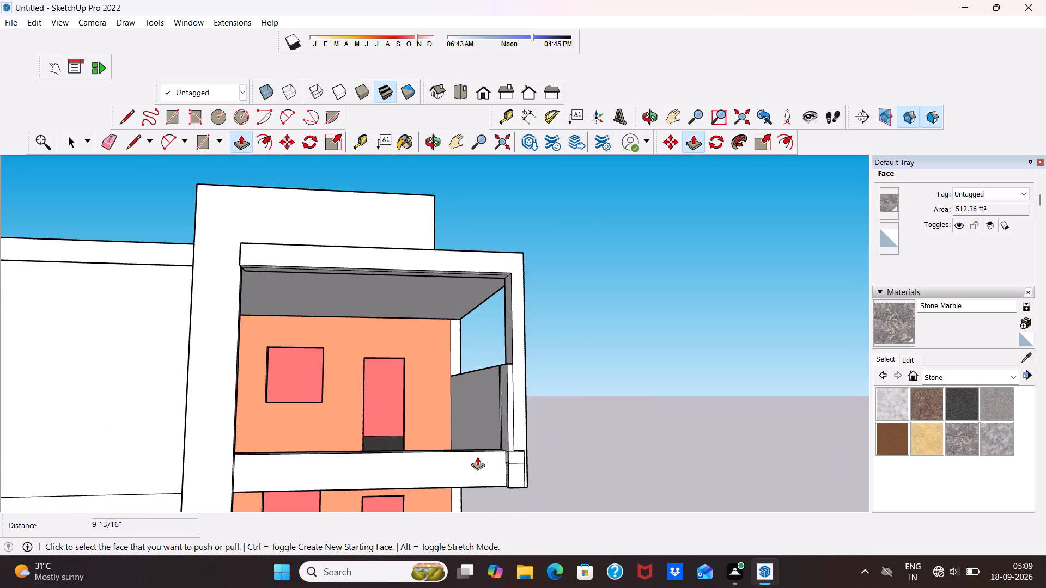
scroll(477, 457, "up", 7)
scroll(508, 432, "down", 3)
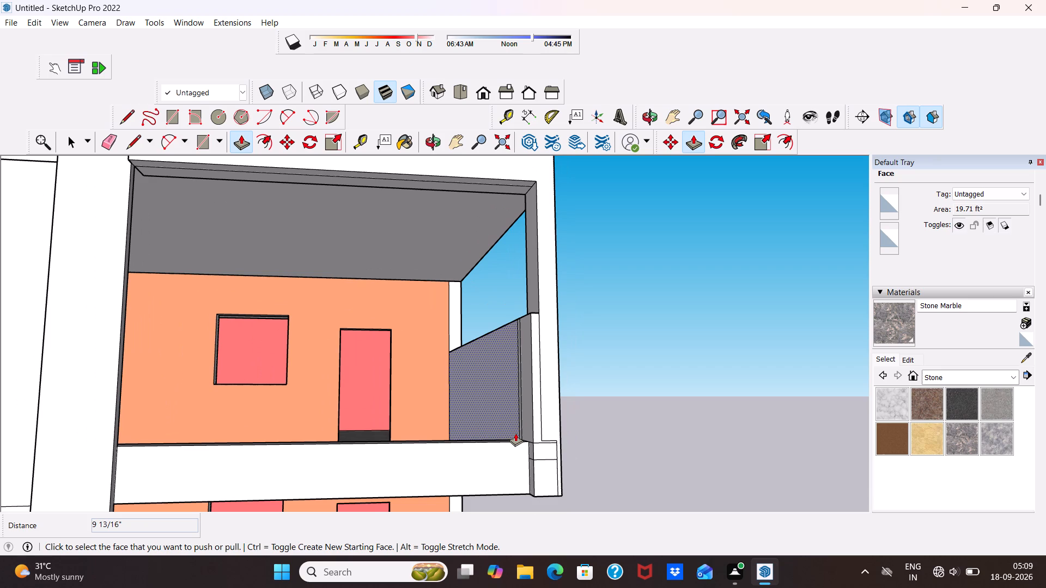
scroll(515, 433, "down", 2)
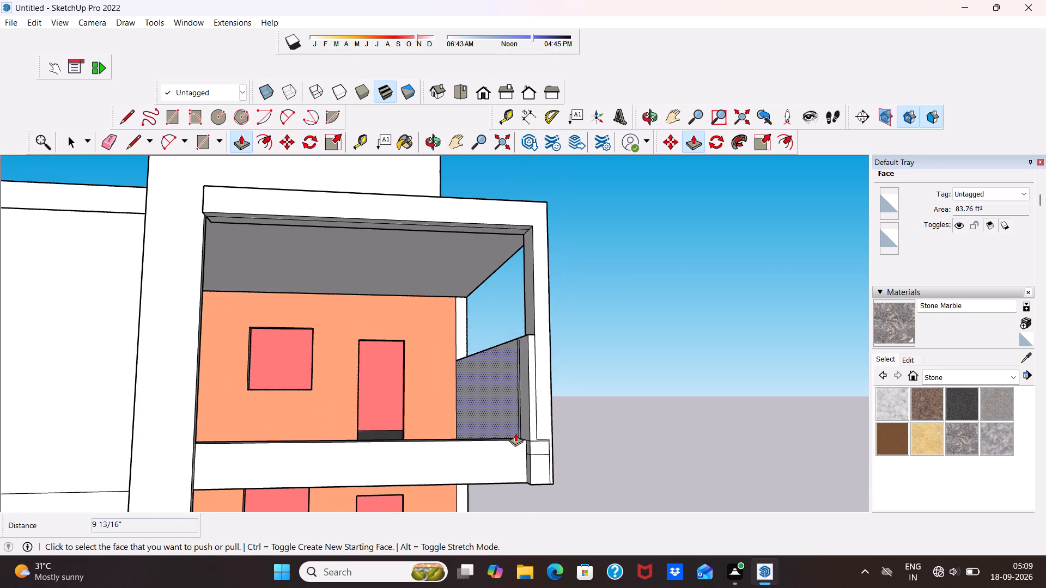
scroll(526, 448, "up", 7)
scroll(527, 443, "down", 3)
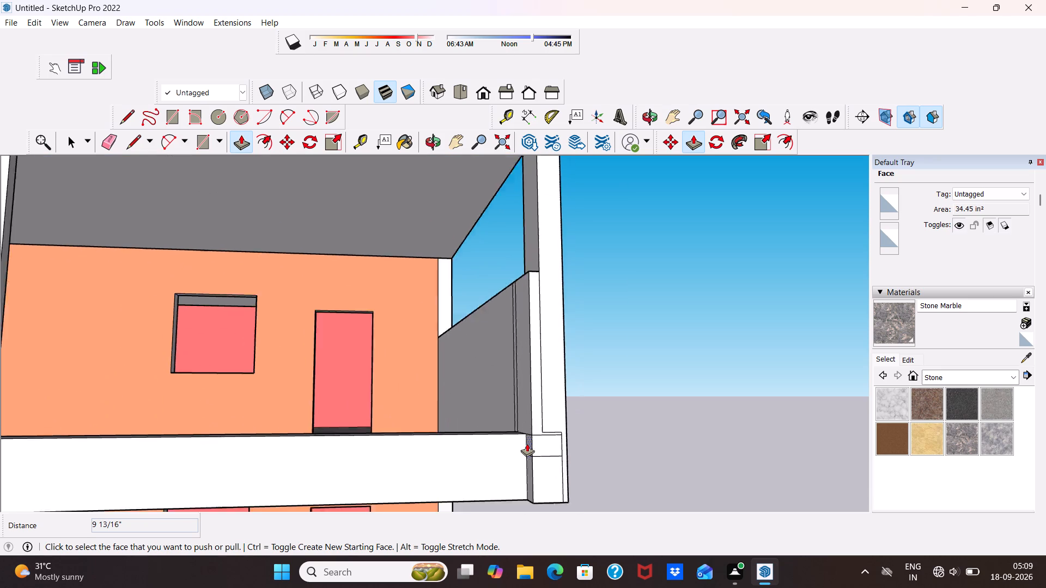
scroll(527, 443, "down", 6)
Push/Pull the upper inner side face of the parapet end 2 7/16" and another 5' 11 15/16" along the front parapet.
middle_click_drag(508, 454, 542, 444)
scroll(542, 444, "up", 6)
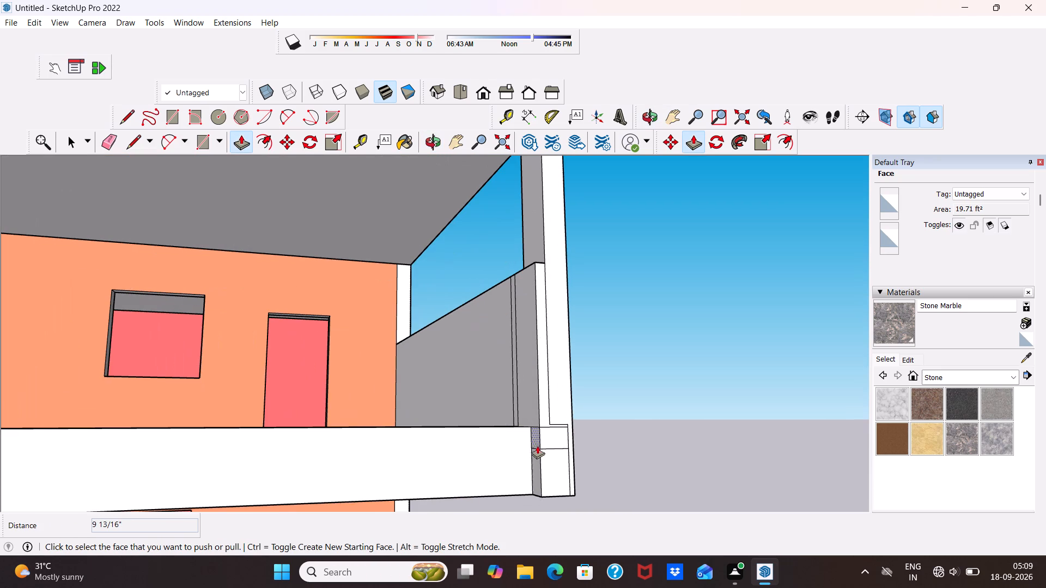
left_click_drag(532, 433, 525, 434)
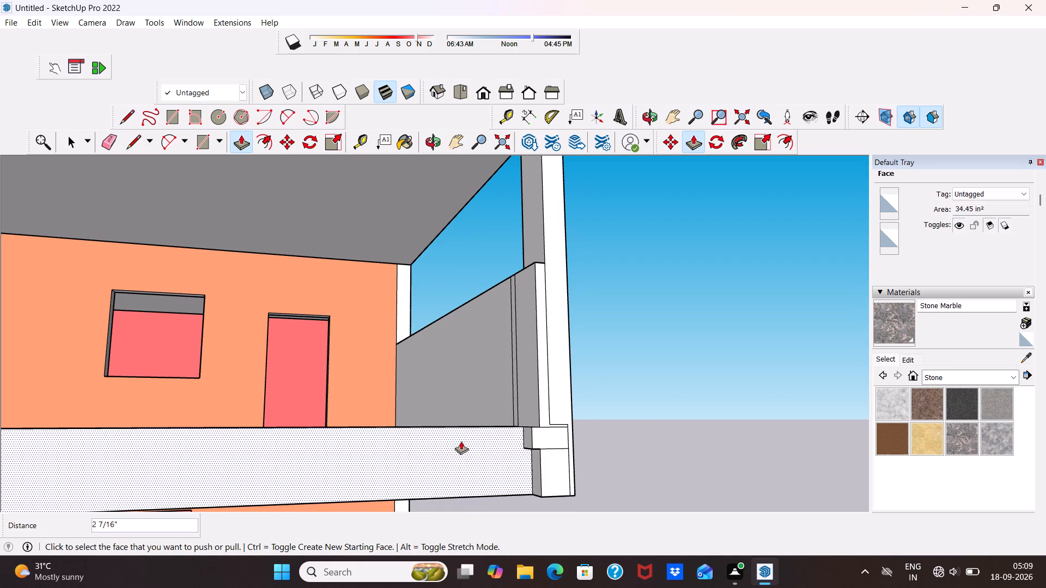
scroll(524, 430, "up", 4)
left_click_drag(528, 432, 421, 442)
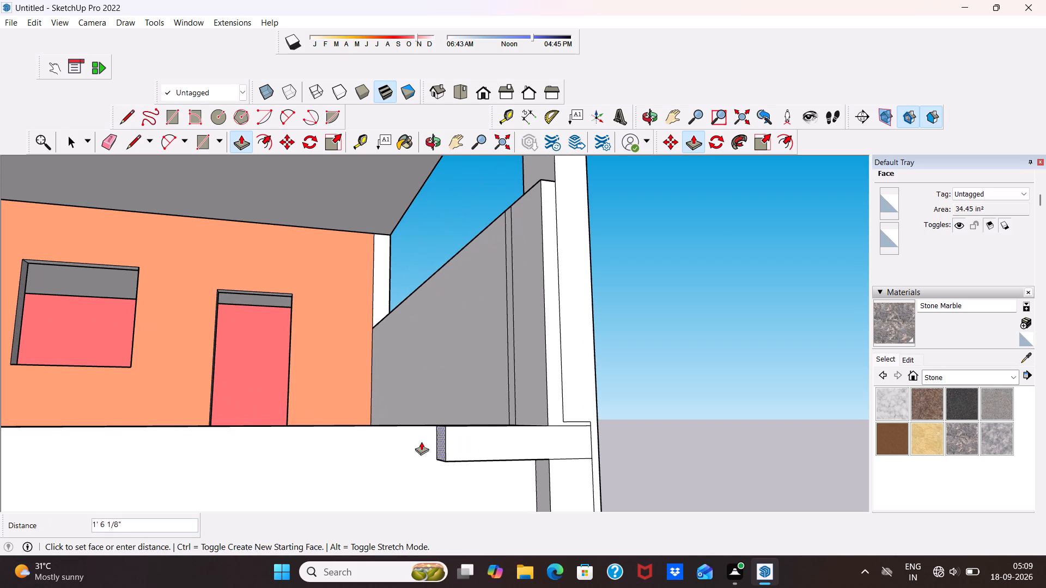
left_click_drag(421, 442, 108, 418)
Extend the strip on the front parapet by 2' 5 7/8" and another 3' 6 1/4", up to the tall vertical band.
scroll(107, 418, "down", 17)
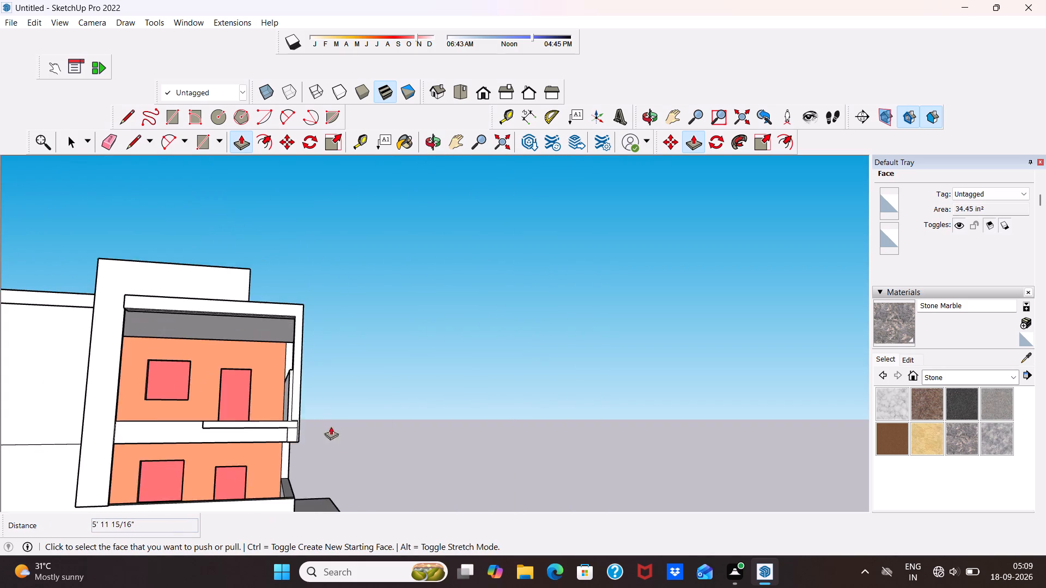
scroll(331, 426, "down", 2)
scroll(214, 411, "up", 10)
scroll(194, 423, "down", 1)
middle_click_drag(194, 423, 290, 446)
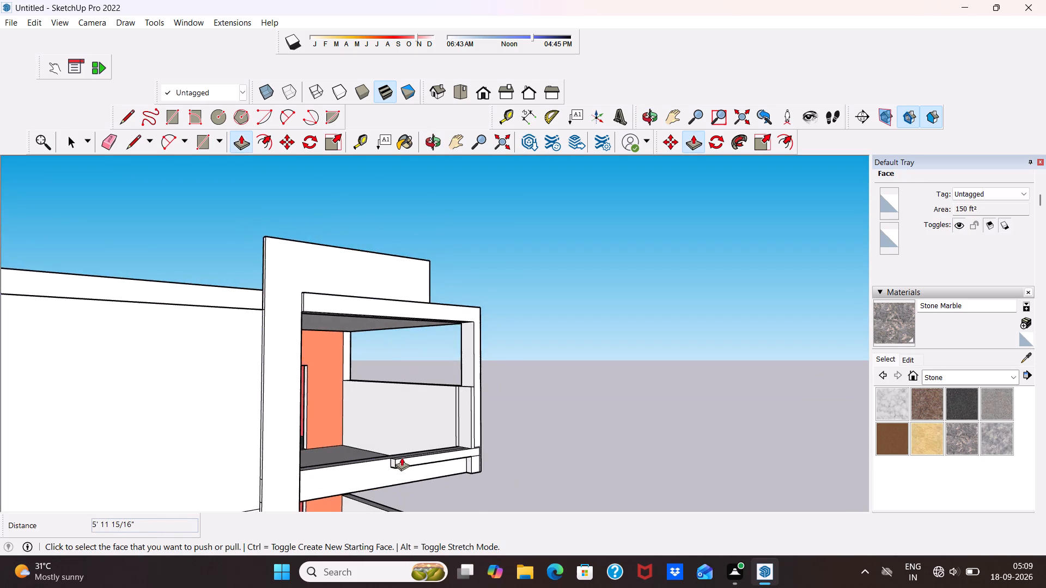
scroll(402, 457, "up", 15)
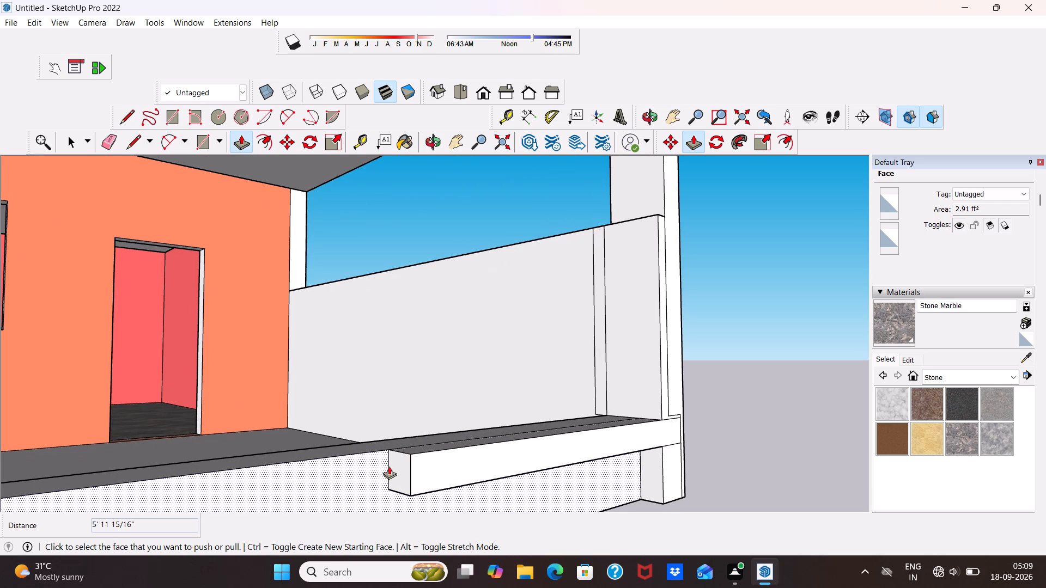
left_click_drag(396, 469, 192, 469)
scroll(144, 466, "down", 14)
middle_click_drag(227, 456, 183, 465)
scroll(233, 454, "up", 8)
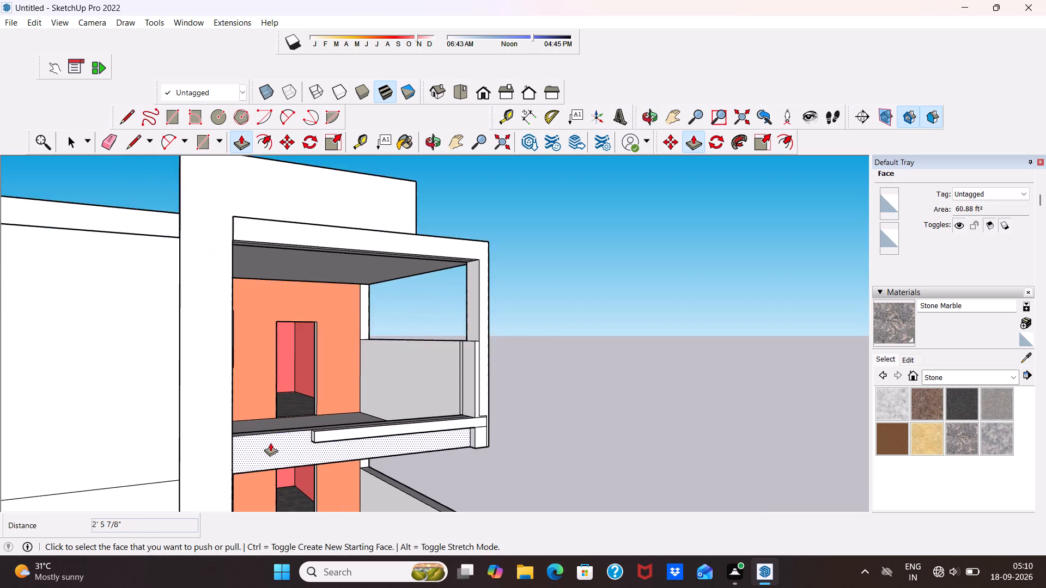
scroll(270, 443, "up", 5)
scroll(345, 421, "up", 5)
left_click_drag(358, 433, 70, 448)
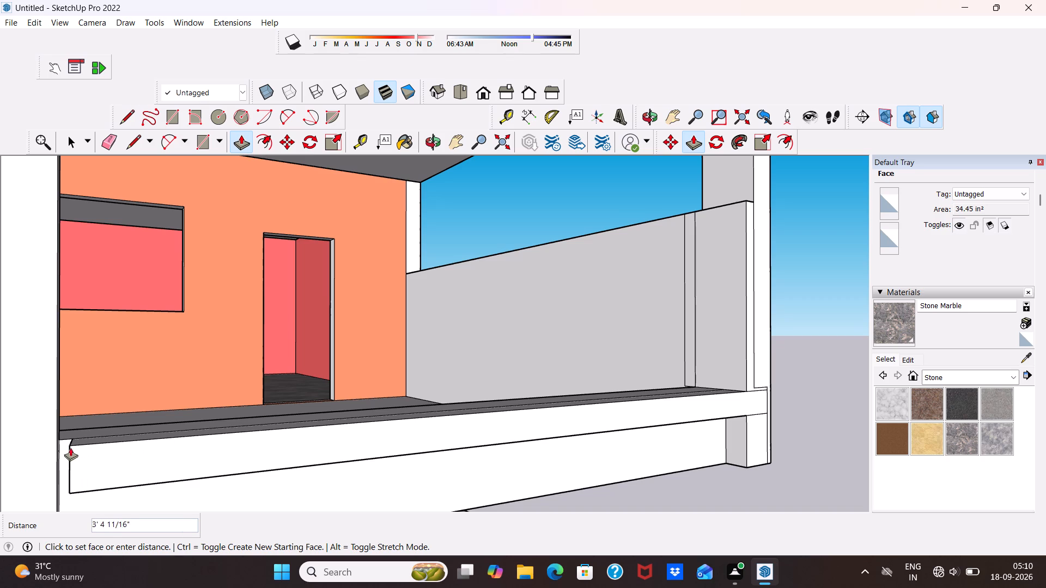
left_click_drag(70, 448, 55, 448)
Push/Pull the strip's exposed end face by 1/16" where it meets the tall vertical band.
middle_click_drag(55, 448, 63, 446)
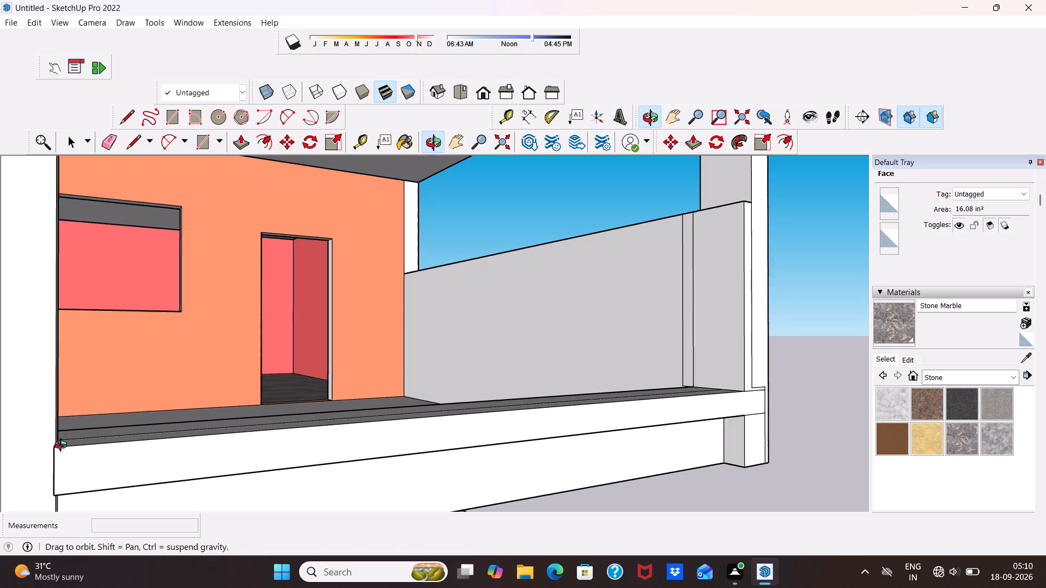
middle_click_drag(63, 446, 214, 407)
scroll(214, 407, "up", 1)
scroll(224, 408, "down", 7)
scroll(204, 463, "up", 6)
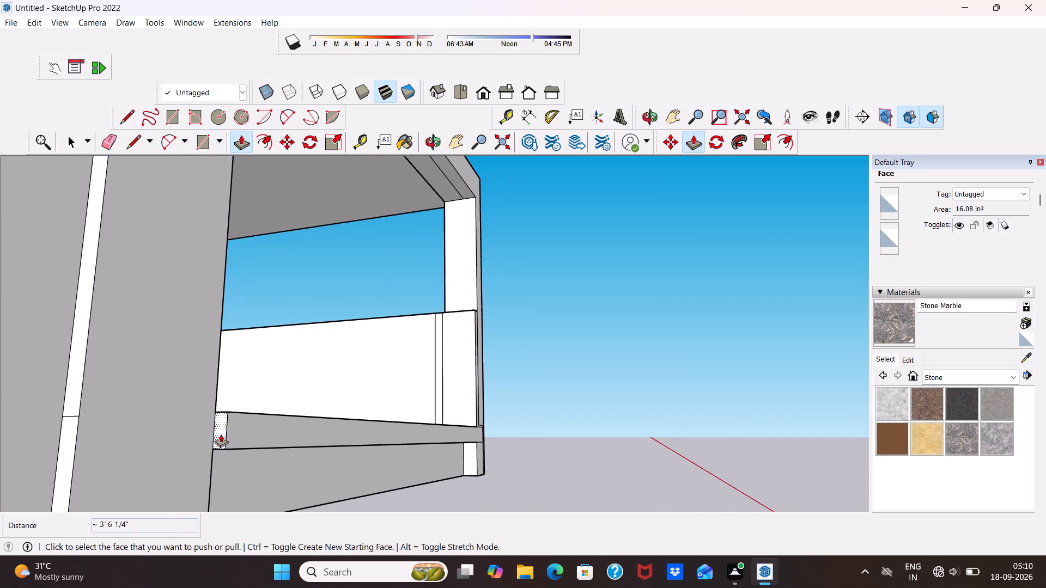
scroll(221, 427, "up", 6)
left_click_drag(221, 427, 220, 422)
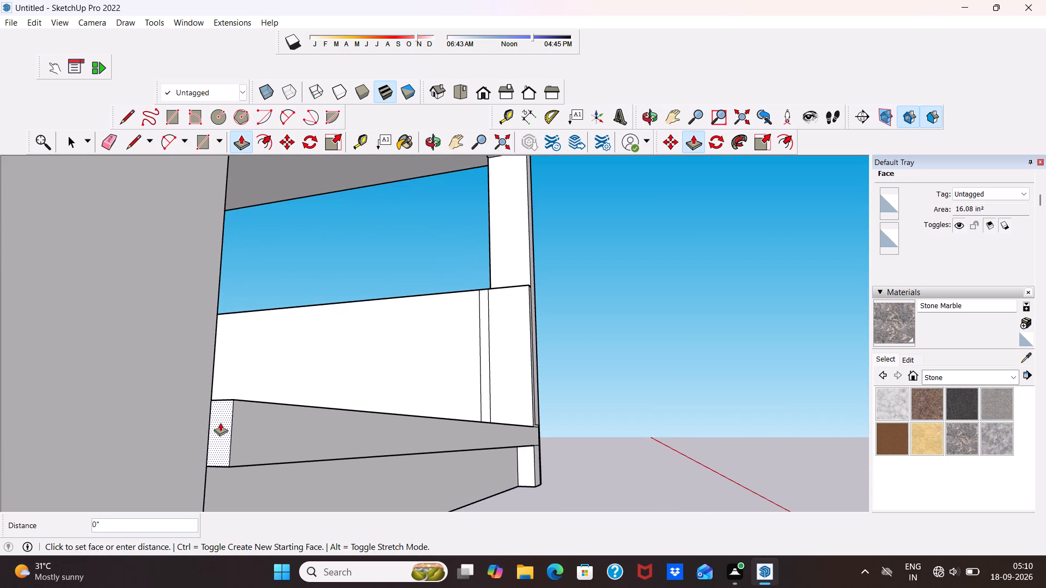
left_click_drag(220, 422, 220, 420)
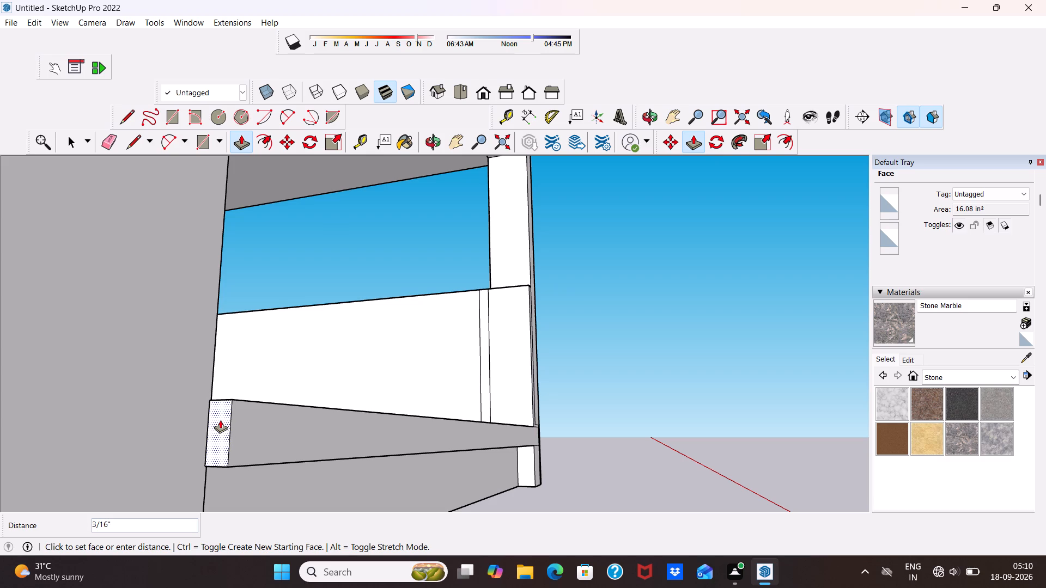
left_click_drag(220, 420, 221, 419)
Push/Pull the underside of the front strip down 1' 1 1/4", level with the front parapet's bottom.
scroll(297, 467, "down", 1)
middle_click_drag(297, 467, 253, 371)
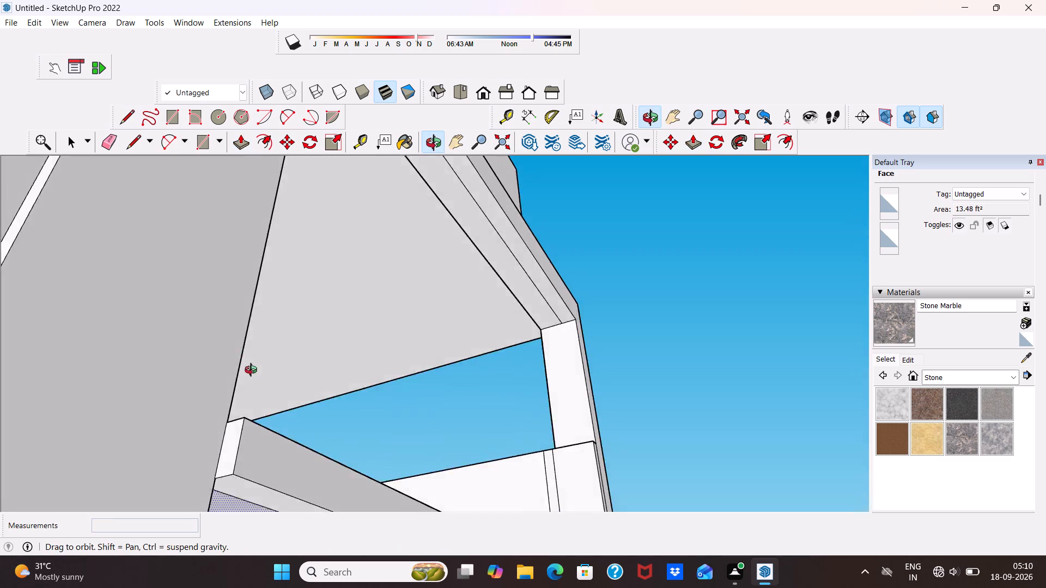
middle_click_drag(253, 371, 244, 354)
scroll(239, 350, "up", 1)
scroll(250, 369, "down", 6)
scroll(326, 372, "down", 3)
scroll(311, 438, "up", 4)
scroll(341, 411, "down", 5)
middle_click_drag(341, 411, 300, 387)
scroll(333, 452, "up", 5)
scroll(353, 409, "up", 2)
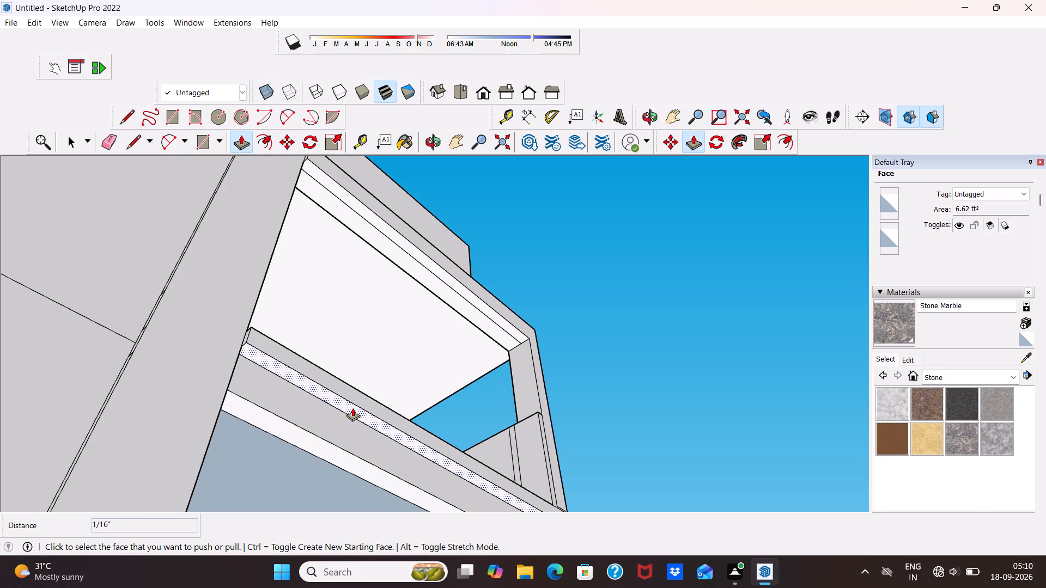
left_click_drag(352, 405, 337, 429)
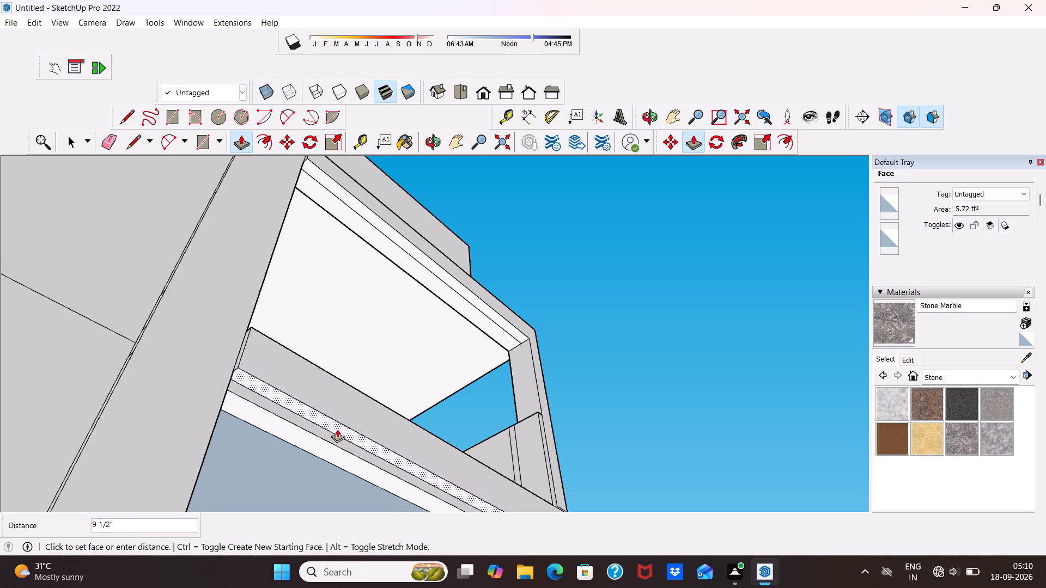
left_click_drag(337, 429, 335, 440)
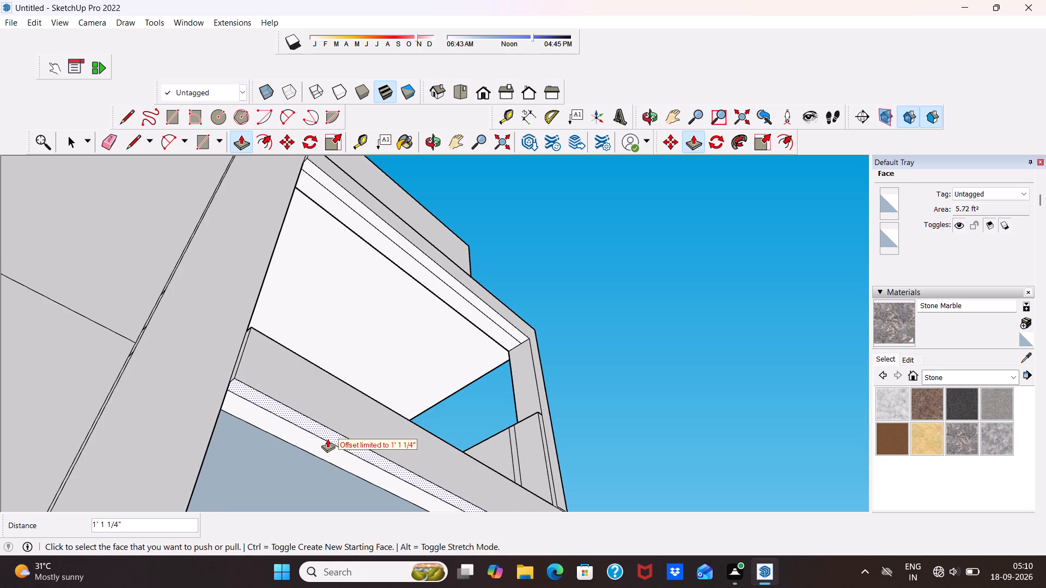
middle_click_drag(317, 403, 248, 455)
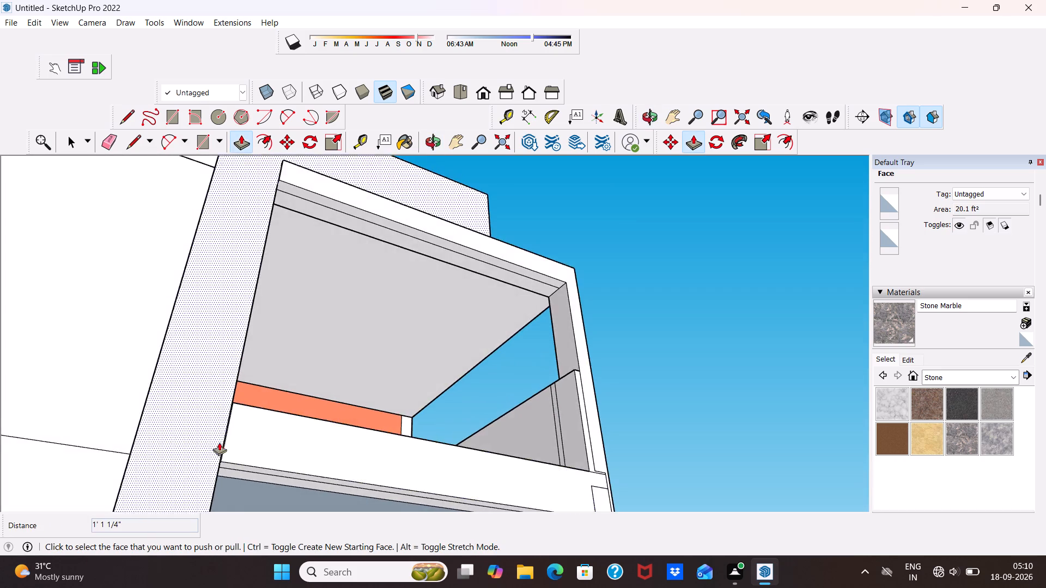
scroll(235, 431, "down", 6)
middle_click_drag(325, 433, 228, 493)
scroll(386, 429, "up", 2)
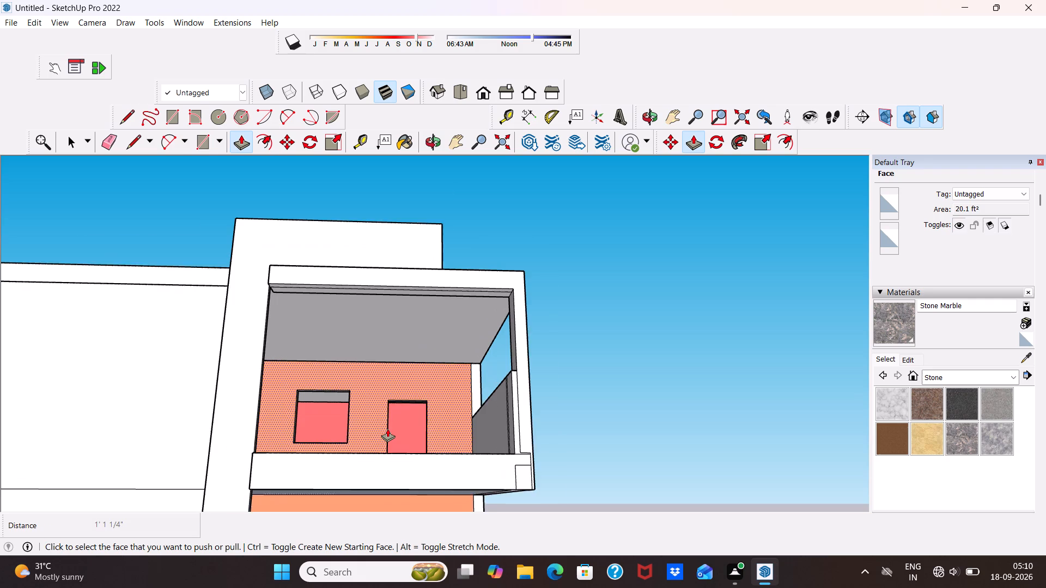
Erase the leftover edges of the small rectangle and the vertical seam beside it at the front parapet's outer corner.
key("space")
scroll(387, 428, "down", 2)
middle_click_drag(392, 424, 372, 489)
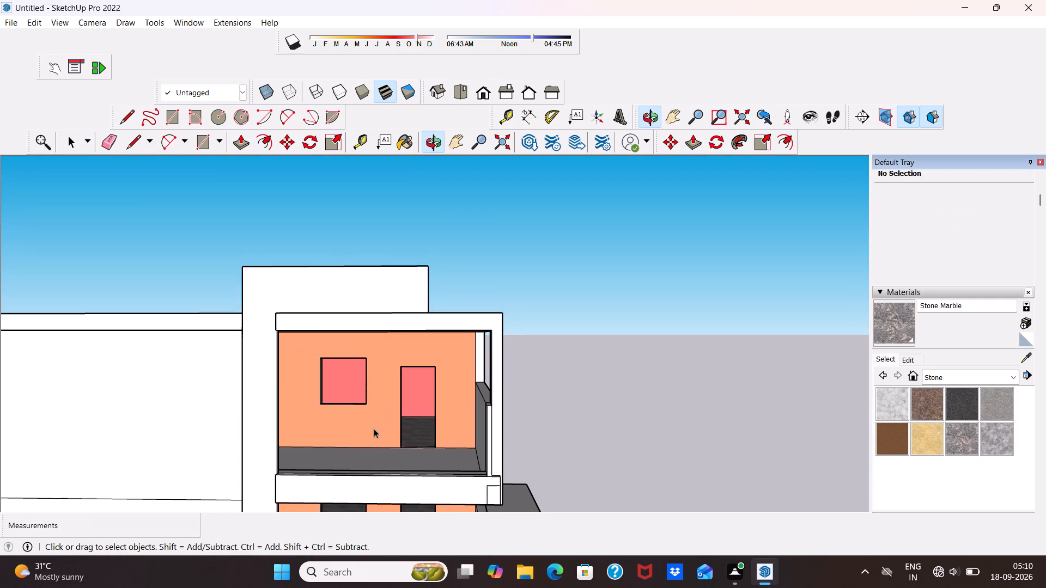
scroll(177, 335, "up", 1)
left_click(107, 135)
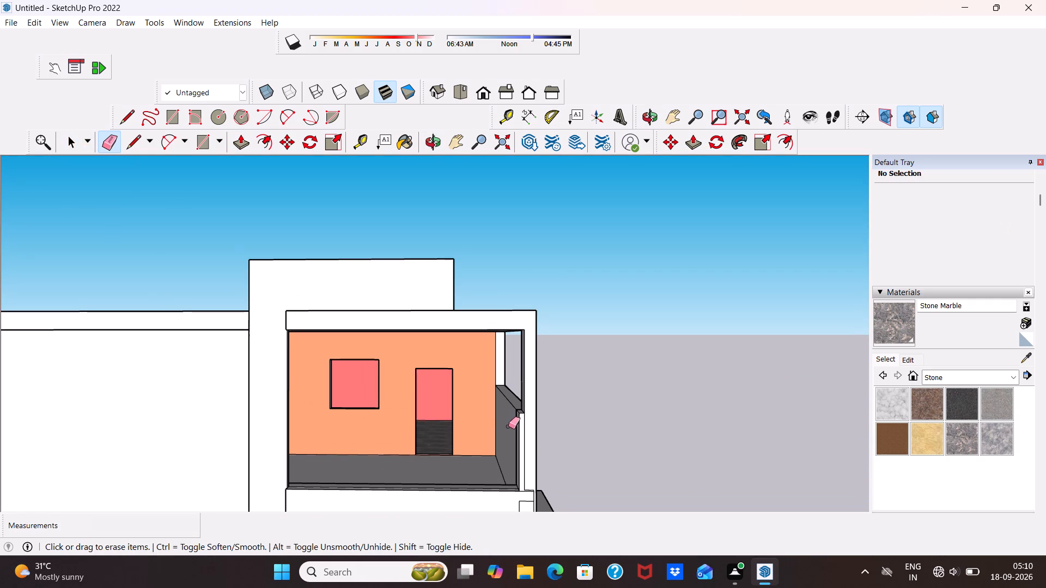
scroll(508, 426, "down", 4)
scroll(513, 425, "up", 1)
scroll(517, 422, "down", 1)
scroll(518, 473, "up", 12)
scroll(541, 471, "down", 7)
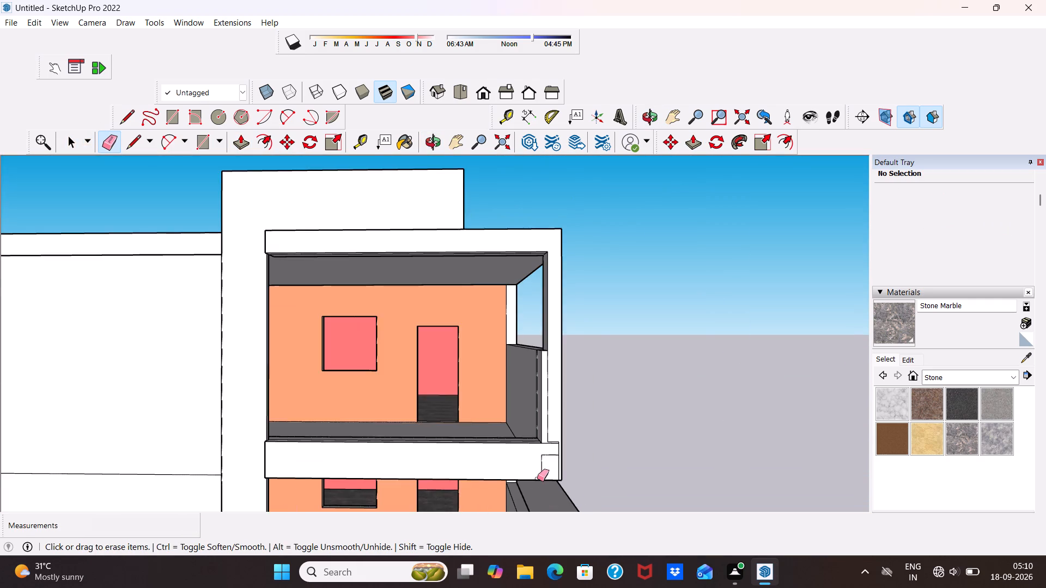
scroll(537, 479, "up", 6)
left_click(543, 473)
scroll(558, 457, "up", 2)
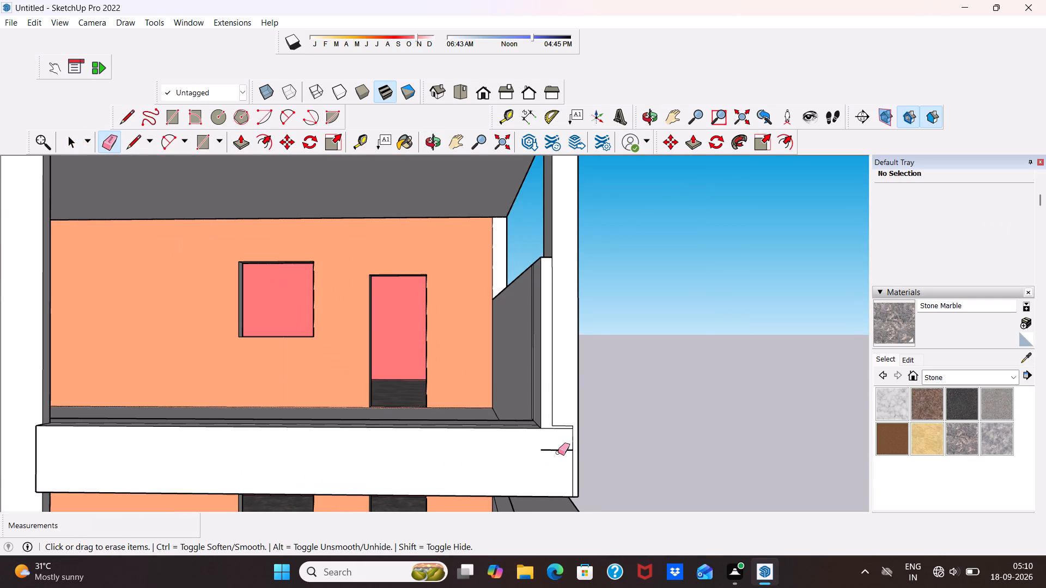
left_click(558, 452)
left_click(558, 450)
scroll(563, 456, "up", 5)
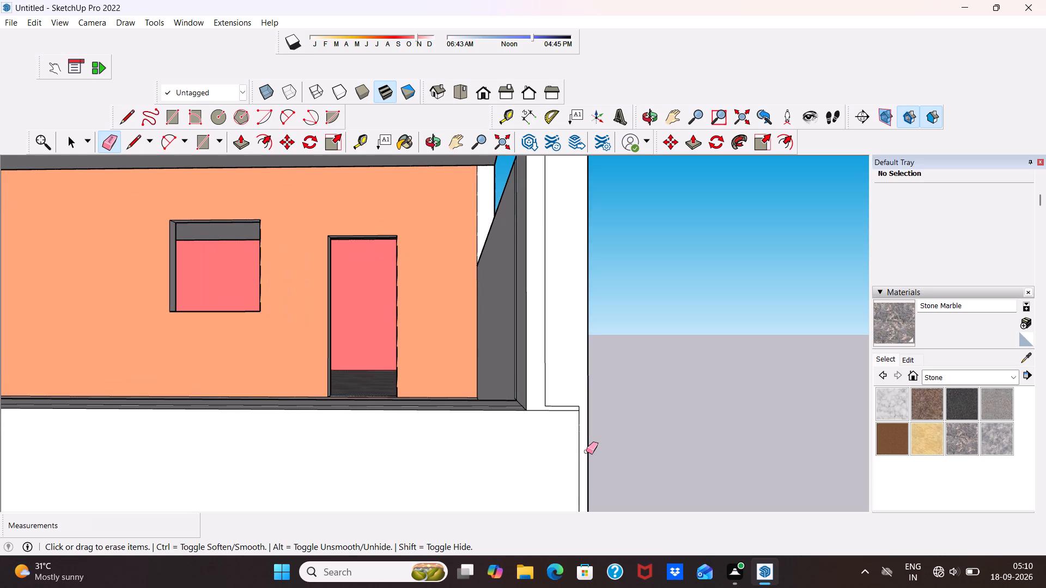
left_click(580, 455)
scroll(582, 432, "up", 5)
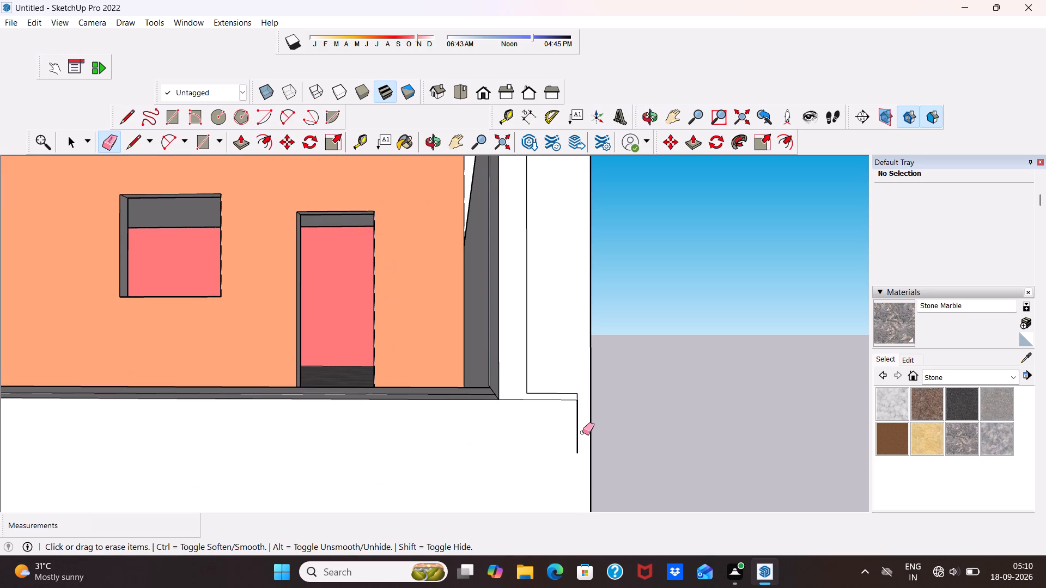
left_click(577, 425)
scroll(551, 406, "up", 5)
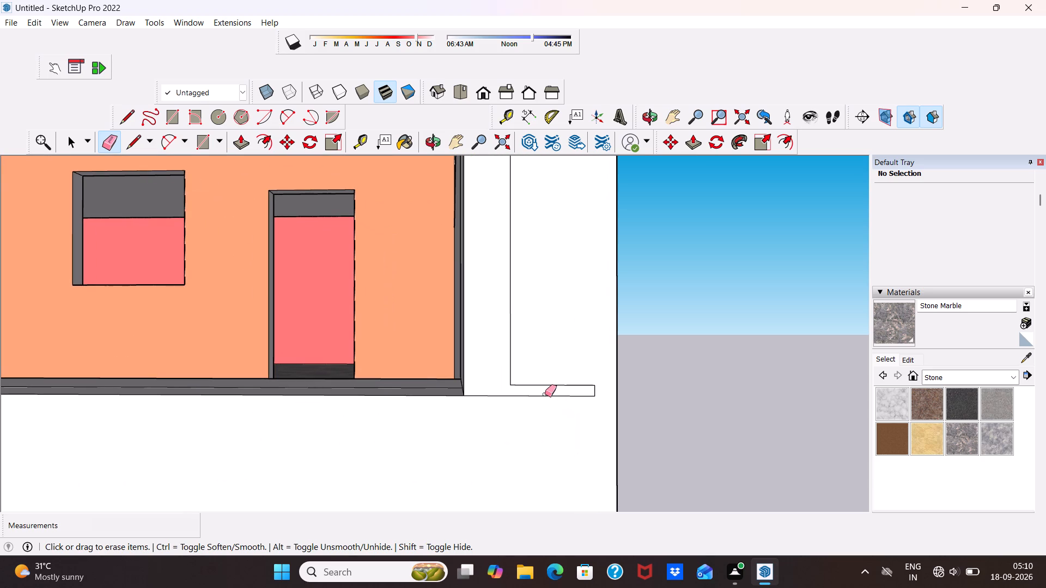
Erase the remaining horizontal seams, short stub and vertical line on the front face where the parapet meets the corner post.
left_click(543, 395)
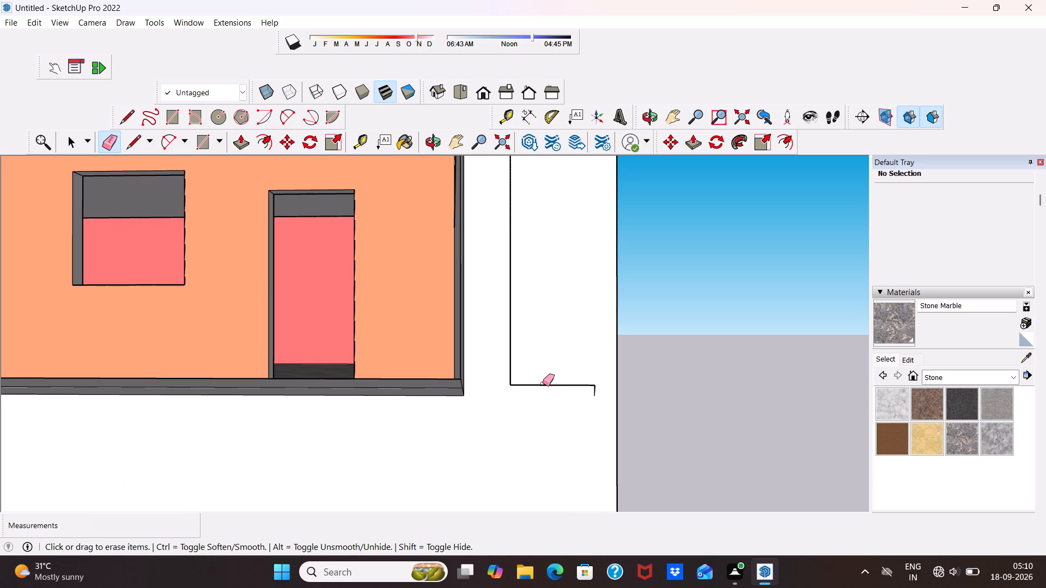
left_click(543, 383)
left_click(540, 385)
scroll(582, 396, "up", 3)
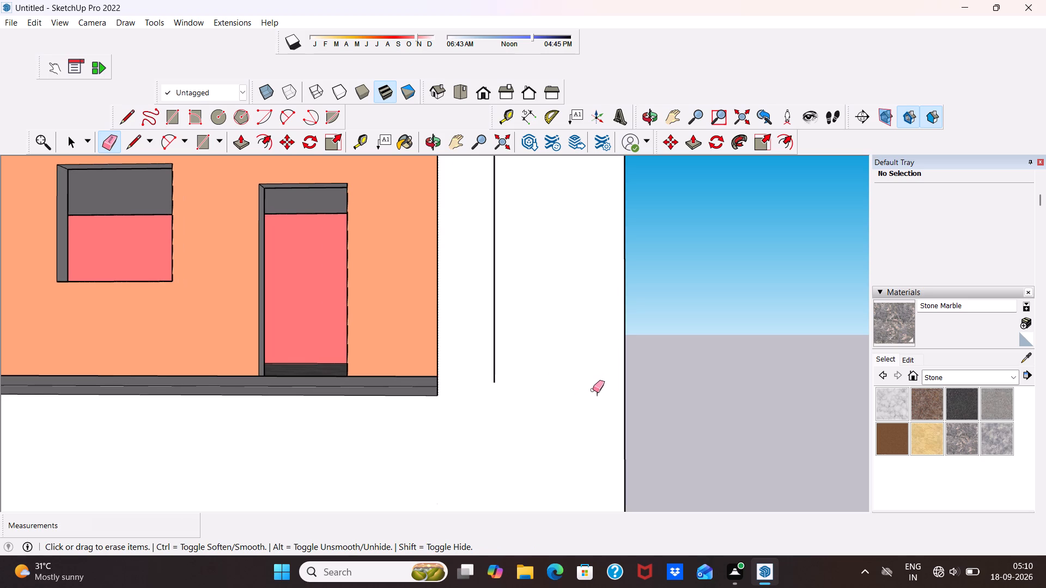
left_click(596, 389)
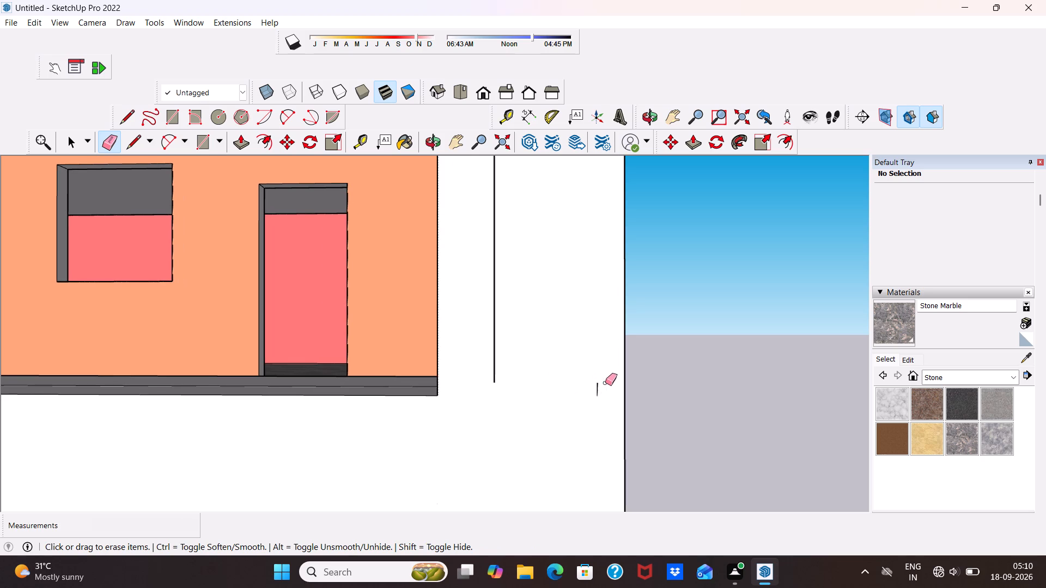
left_click(598, 387)
scroll(457, 357, "up", 2)
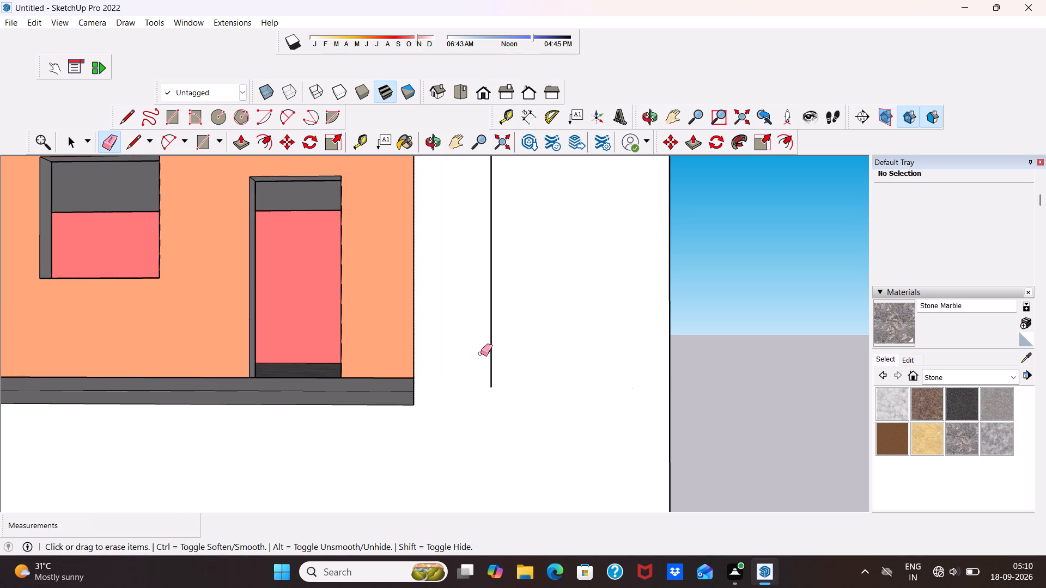
left_click(489, 353)
left_click(490, 353)
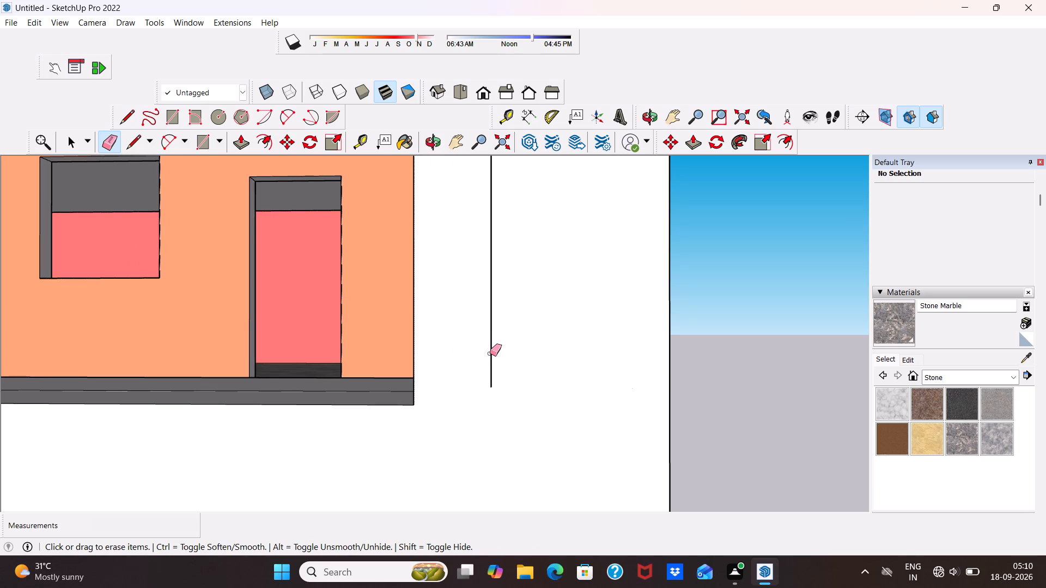
left_click(490, 353)
scroll(490, 353, "up", 6)
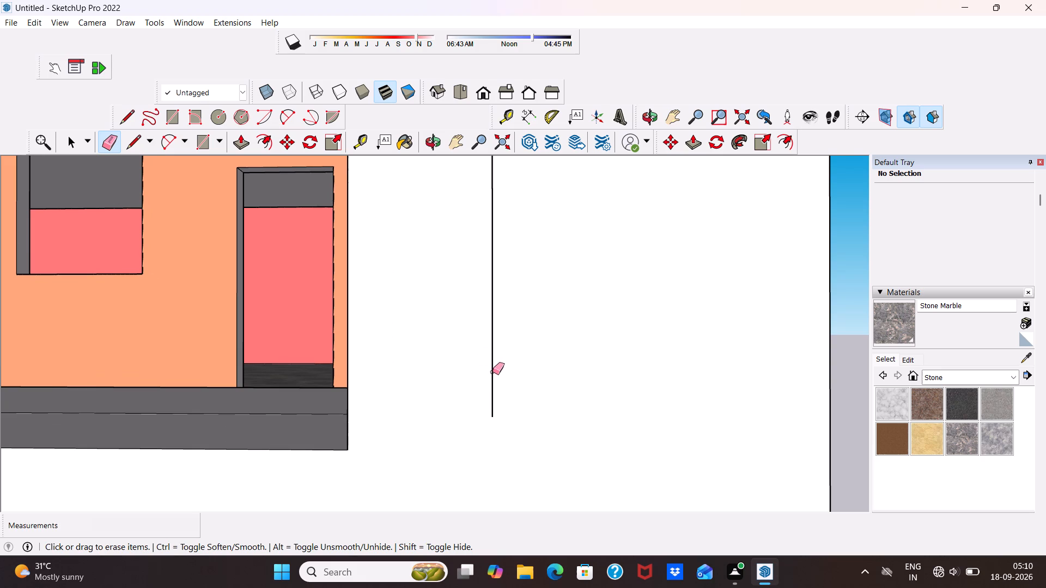
left_click(492, 372)
Erase the lengthwise dividing line on top of the front parapet.
scroll(492, 372, "down", 18)
middle_click_drag(475, 376, 625, 401)
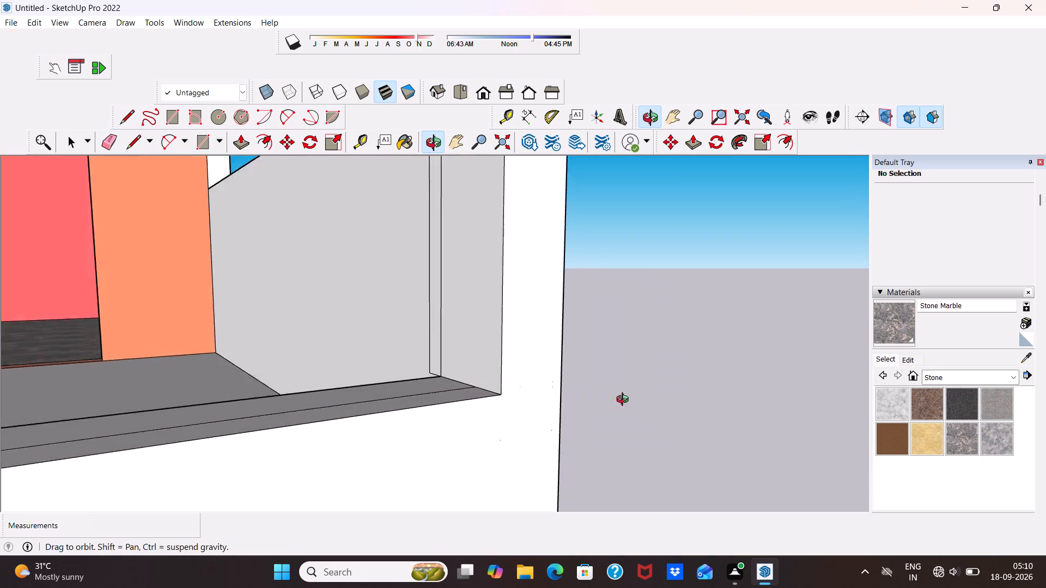
middle_click_drag(625, 401, 510, 456)
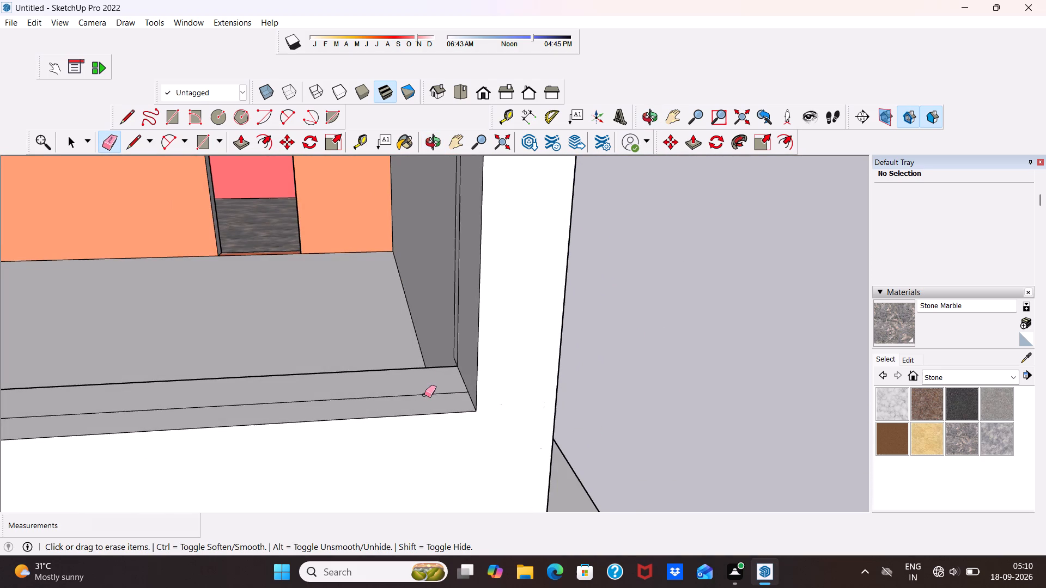
left_click(424, 395)
Erase the two vertical lines and the short bottom edge on the side parapet's inner face near the front corner.
scroll(424, 393, "down", 10)
scroll(464, 397, "up", 1)
scroll(455, 397, "down", 5)
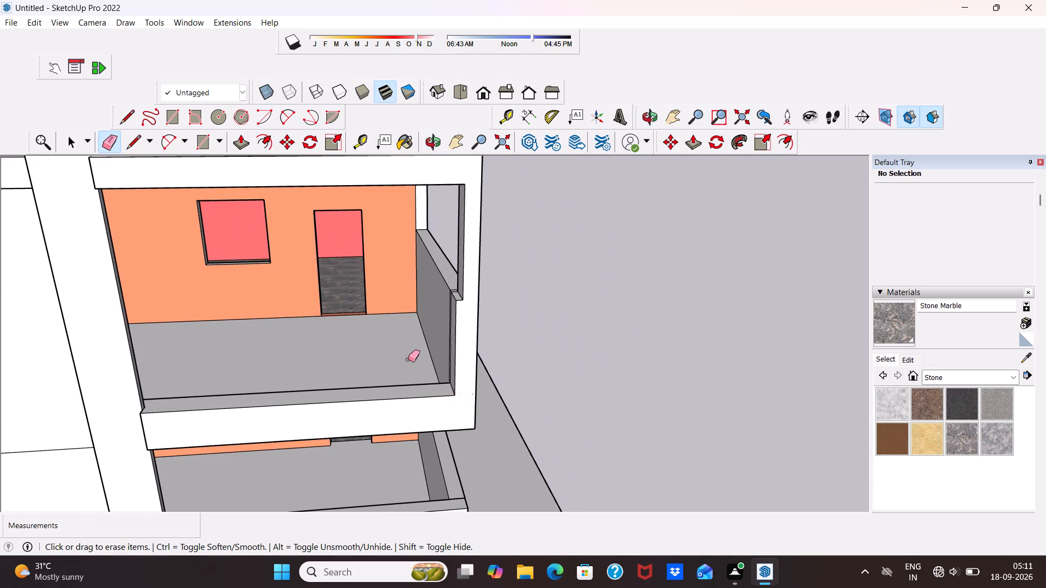
middle_click_drag(408, 359, 584, 390)
scroll(569, 366, "up", 10)
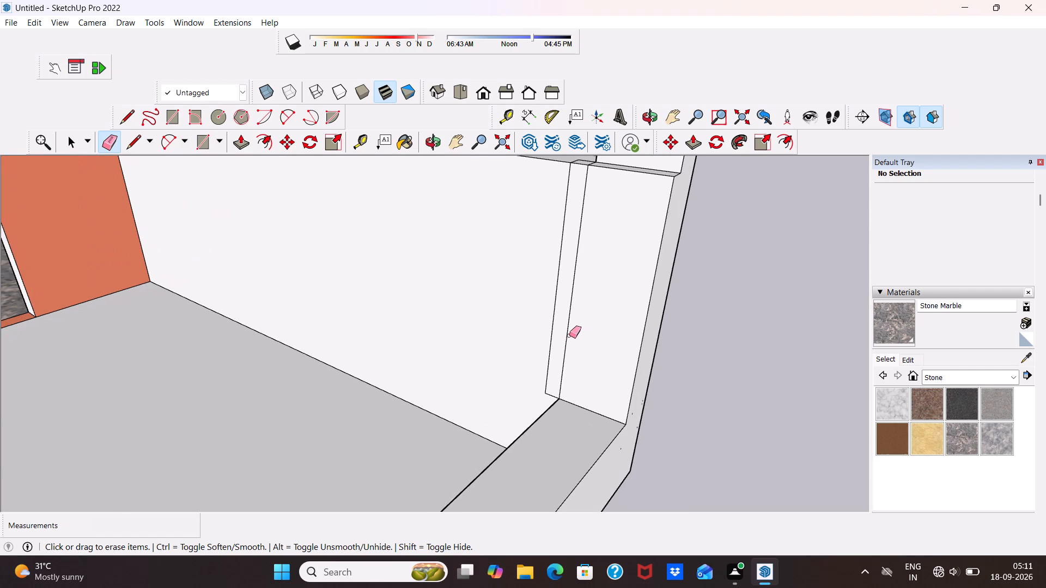
left_click(569, 336)
left_click(563, 336)
left_click(564, 339)
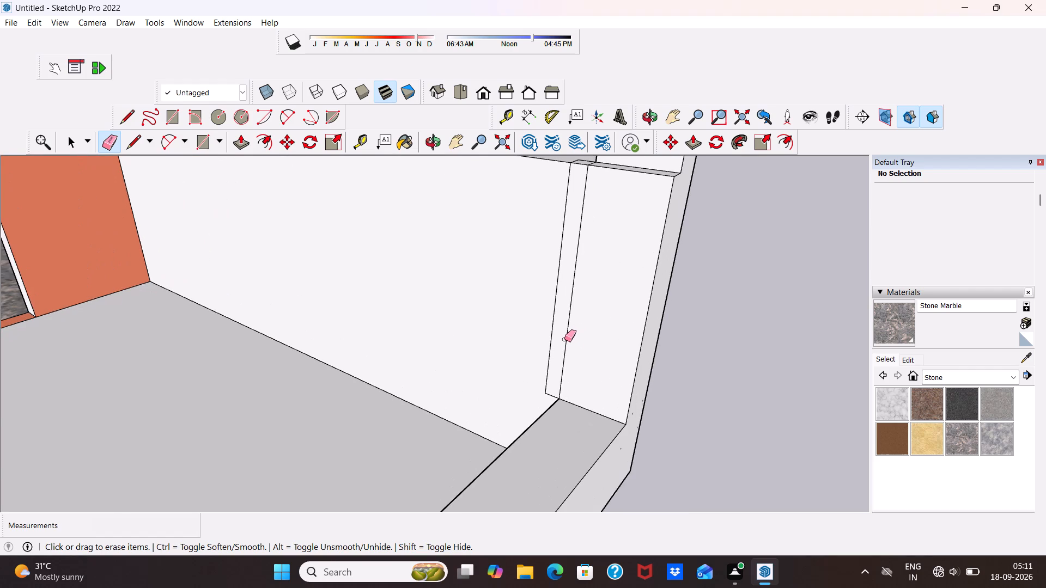
scroll(567, 347, "up", 5)
left_click(566, 344)
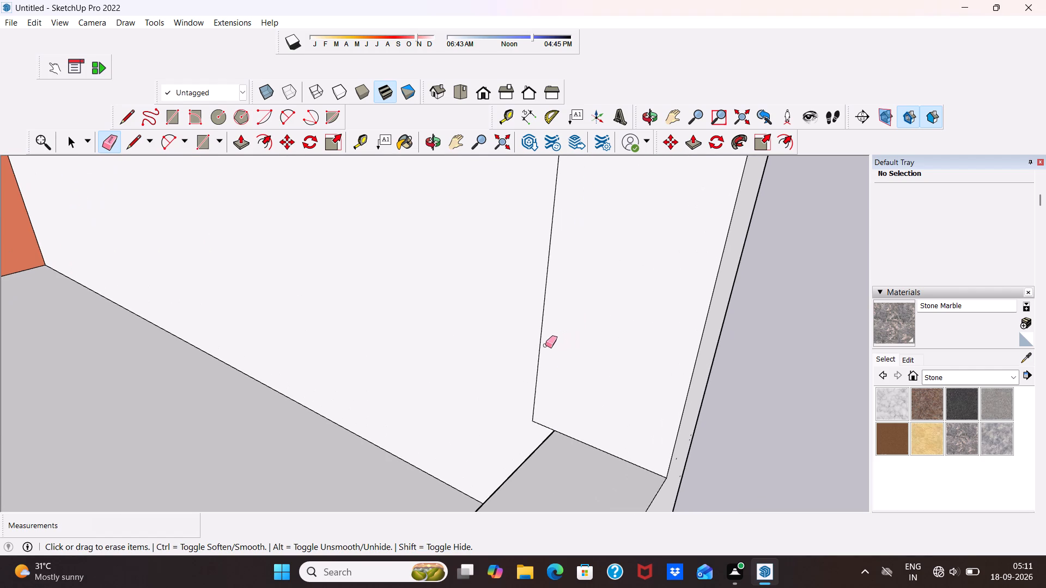
left_click(540, 343)
scroll(547, 397, "up", 4)
left_click(543, 439)
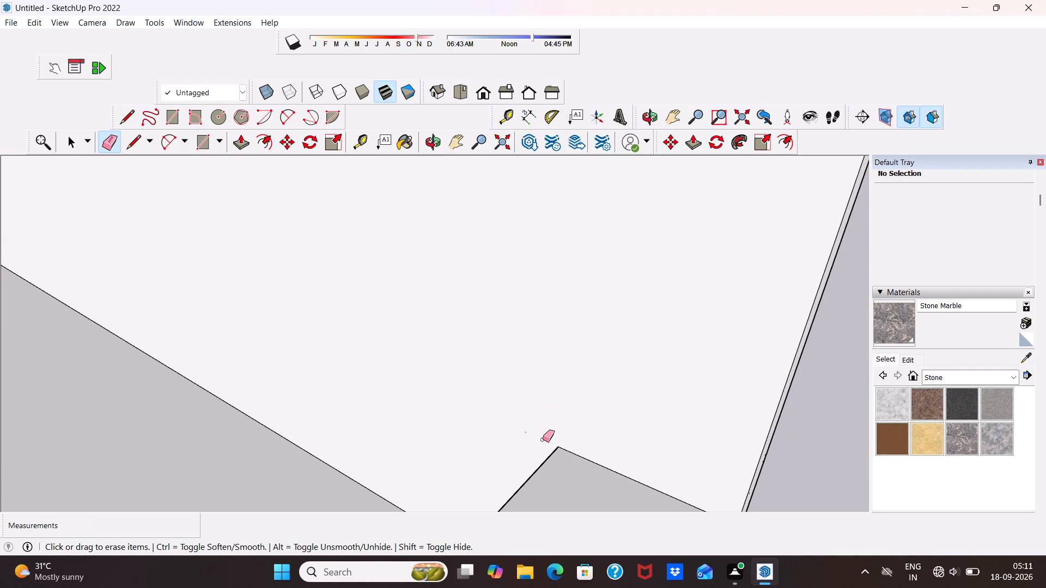
Erase the short leftover edges on the side parapet's top beside the corner post.
scroll(543, 424, "down", 6)
scroll(584, 389, "down", 1)
middle_click_drag(584, 389, 528, 431)
scroll(507, 409, "up", 1)
scroll(503, 402, "down", 6)
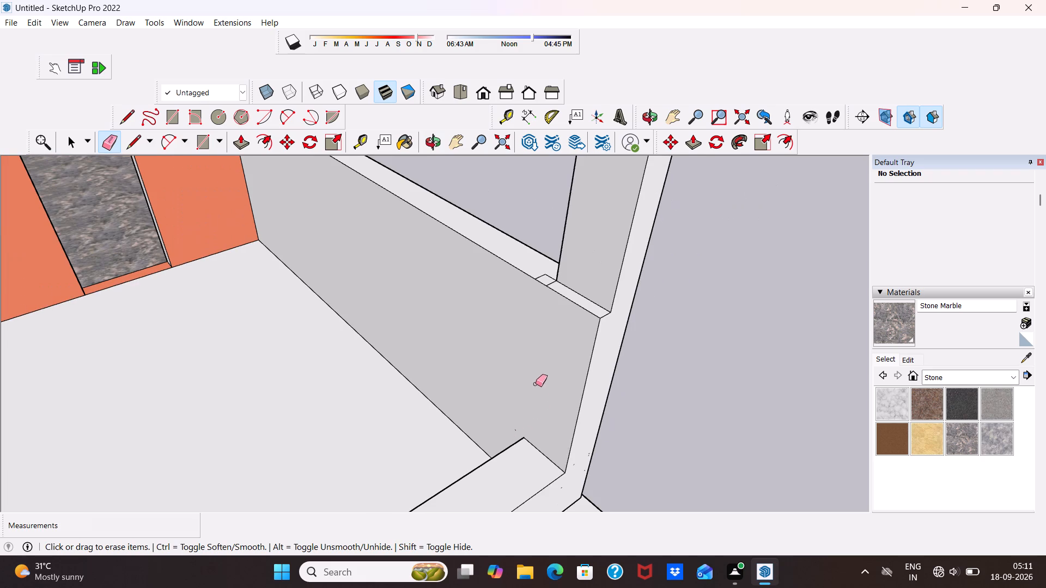
scroll(565, 293, "up", 6)
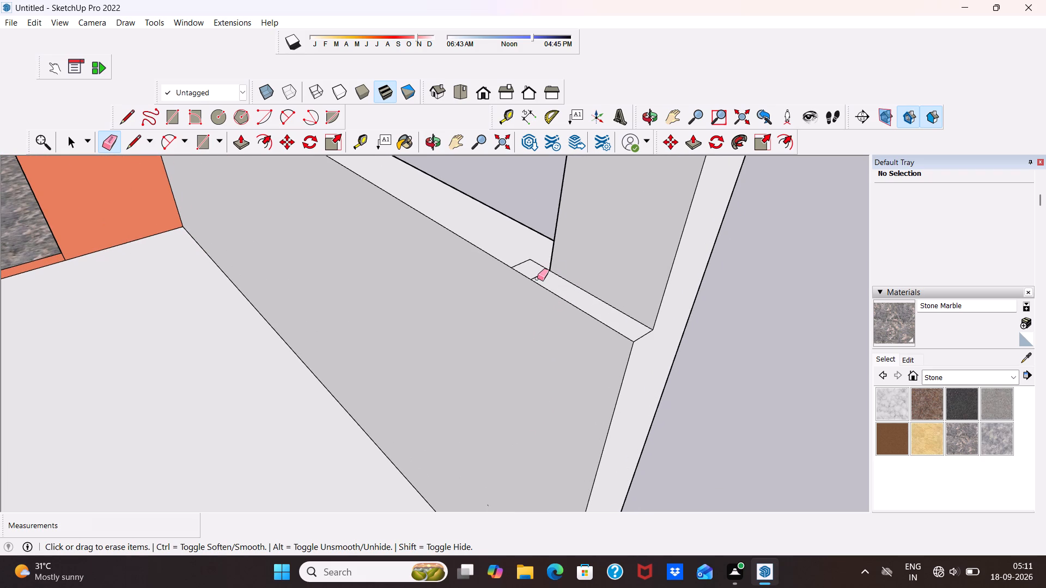
left_click(537, 278)
left_click(522, 262)
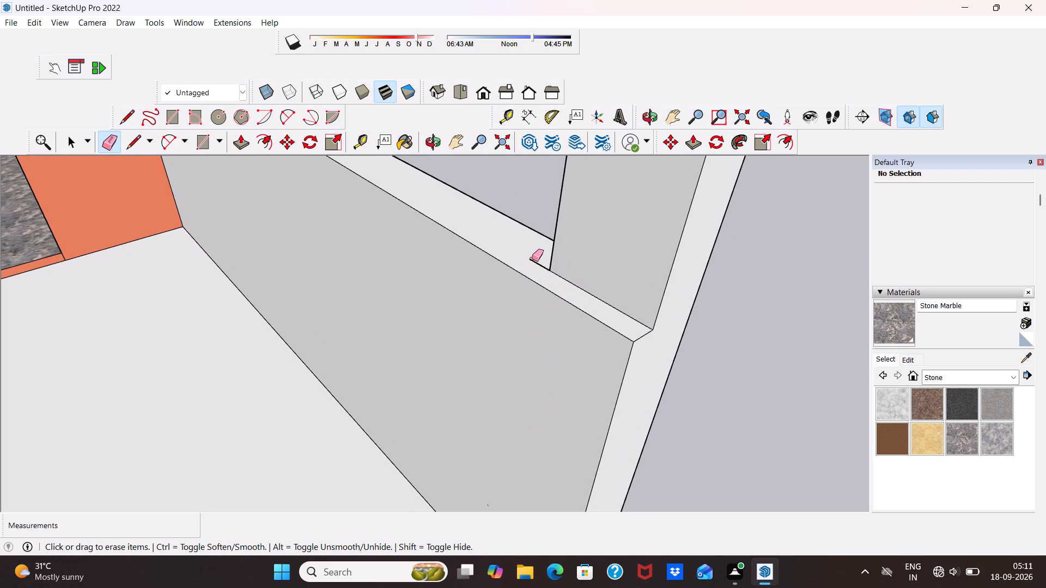
left_click(536, 260)
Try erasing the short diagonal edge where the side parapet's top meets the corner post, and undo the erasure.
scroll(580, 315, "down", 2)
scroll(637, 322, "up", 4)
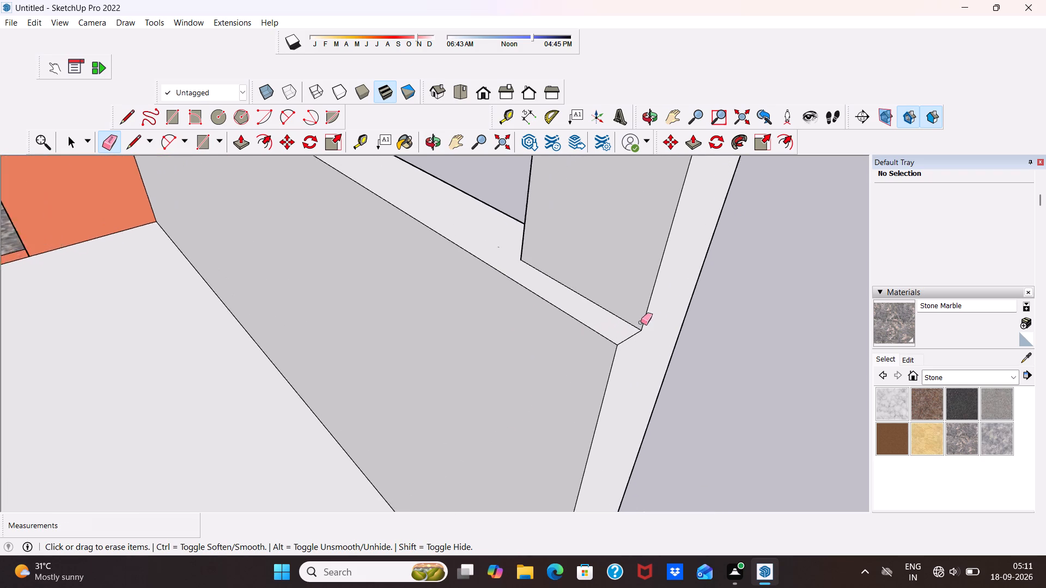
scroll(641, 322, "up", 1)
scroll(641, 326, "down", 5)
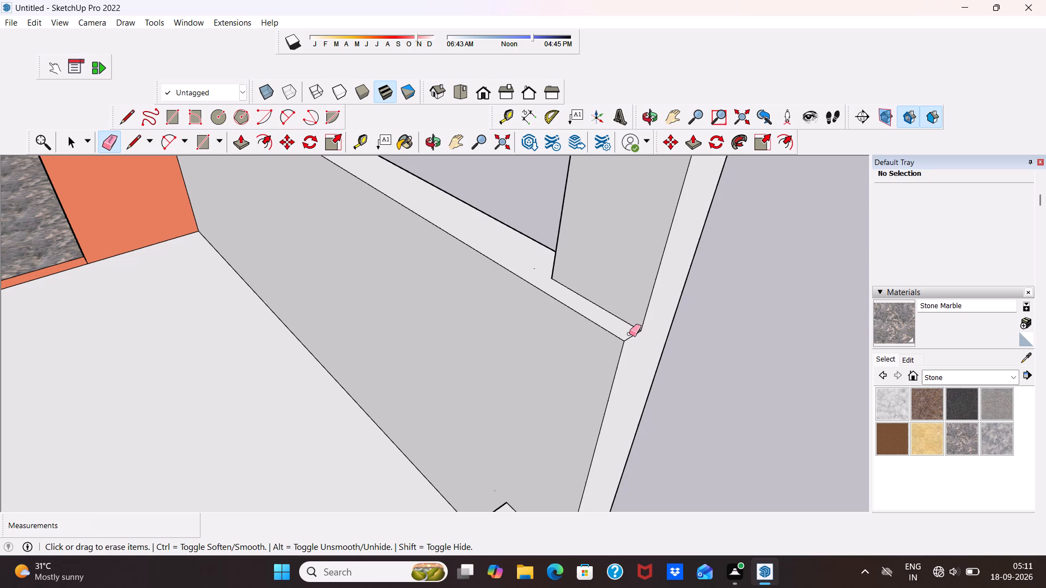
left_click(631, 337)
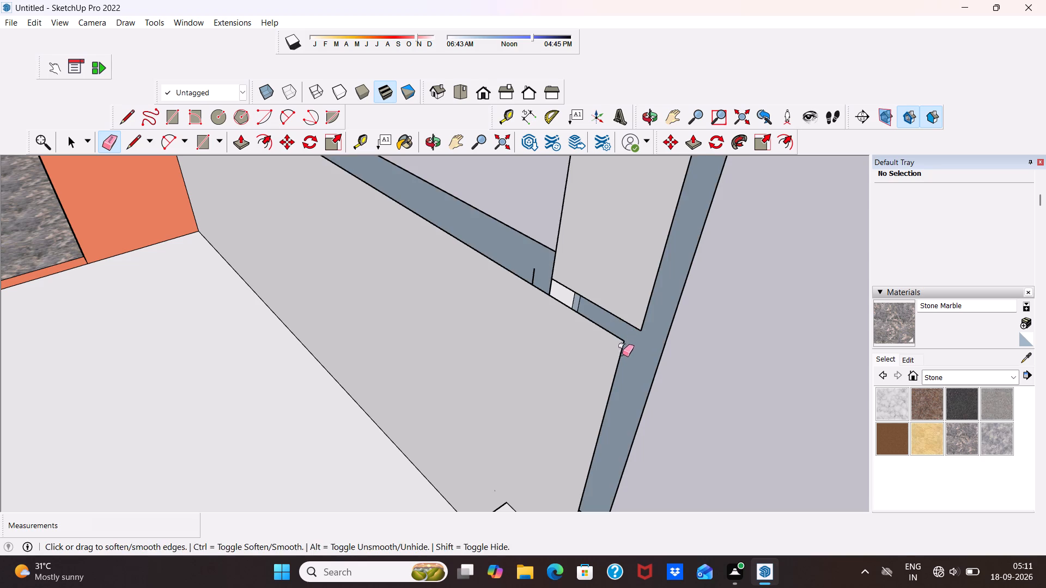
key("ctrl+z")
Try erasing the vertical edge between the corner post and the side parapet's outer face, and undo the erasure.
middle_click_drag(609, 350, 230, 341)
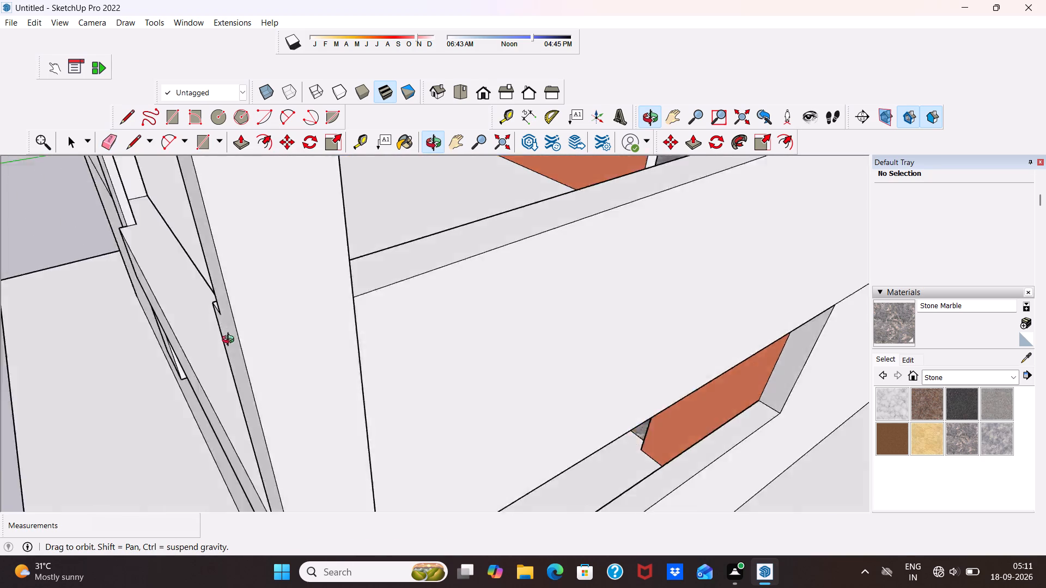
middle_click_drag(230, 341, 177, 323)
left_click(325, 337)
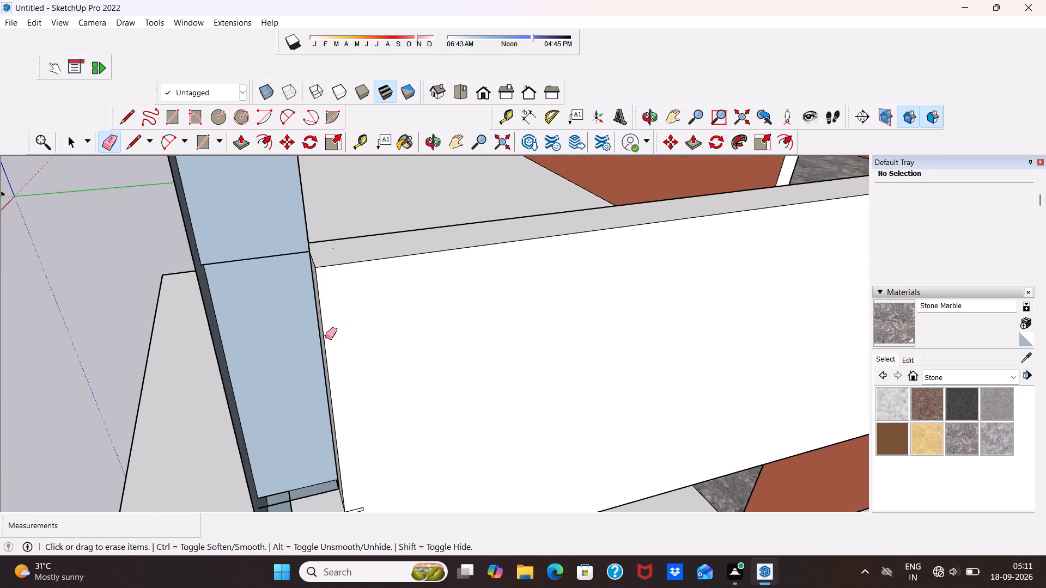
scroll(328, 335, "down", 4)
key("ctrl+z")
Erase the small leftover rectangle's edges on the side parapet's outer face beside the corner post.
scroll(398, 428, "up", 3)
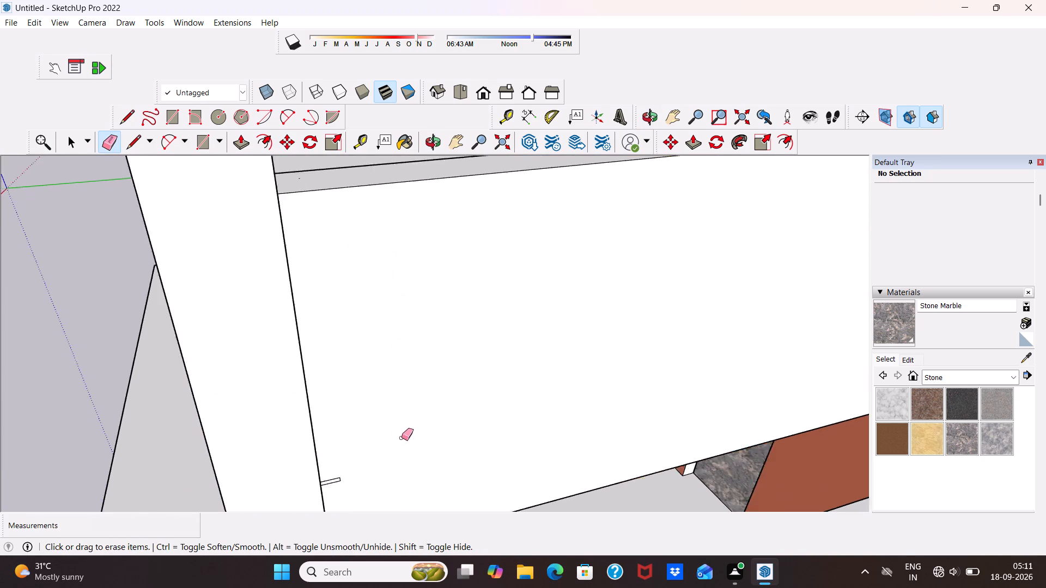
scroll(402, 438, "up", 7)
scroll(367, 443, "down", 17)
scroll(362, 458, "up", 5)
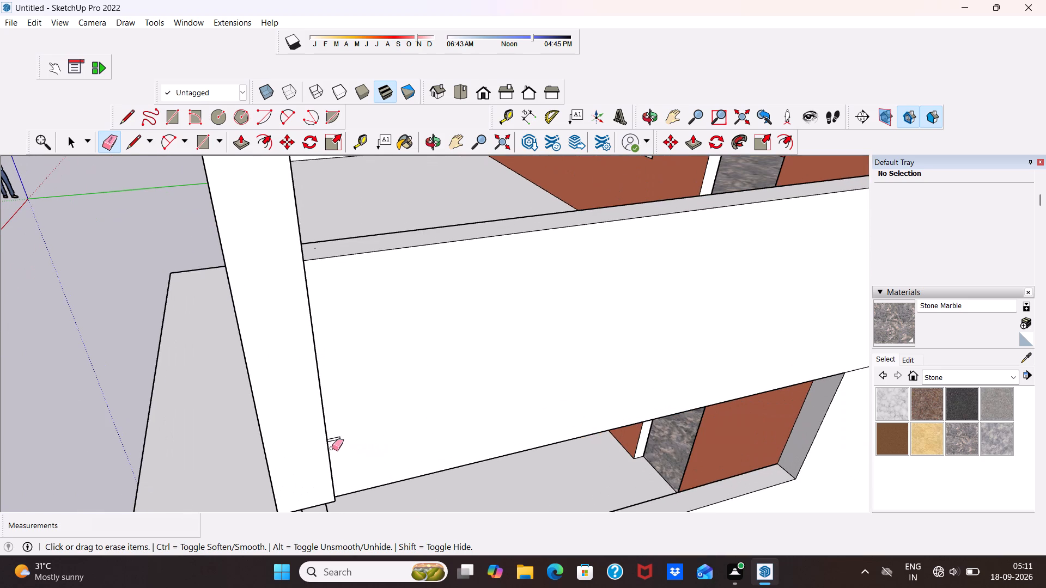
left_click(335, 438)
left_click(335, 438)
Examine the cleaned-up front band, corner post and balcony parapets from several angles.
scroll(423, 399, "down", 2)
middle_click_drag(411, 404, 686, 329)
scroll(684, 348, "down", 6)
scroll(598, 350, "down", 1)
middle_click_drag(598, 349, 593, 357)
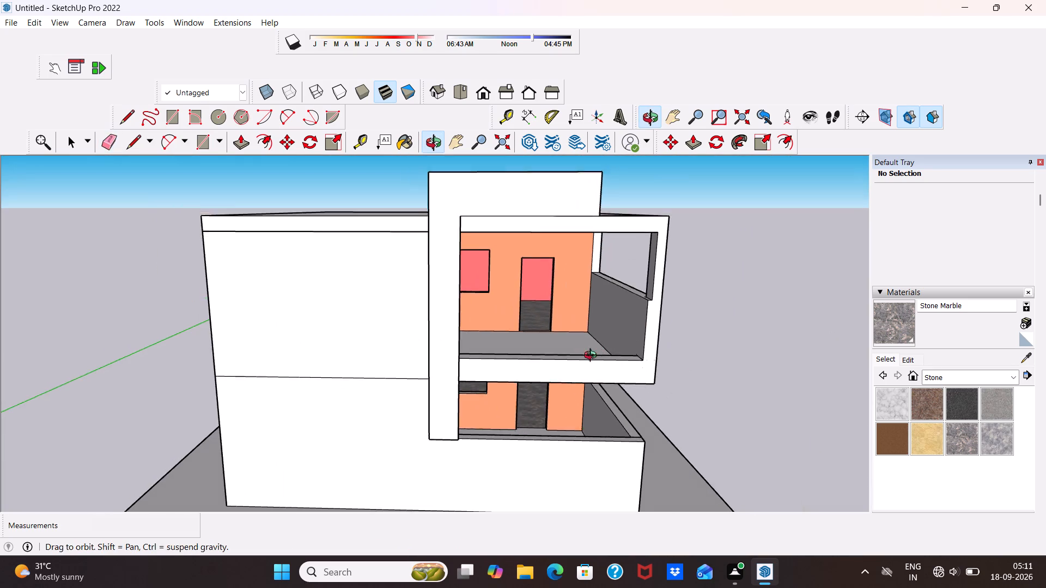
middle_click_drag(593, 357, 530, 379)
scroll(528, 375, "down", 4)
middle_click_drag(552, 391, 575, 354)
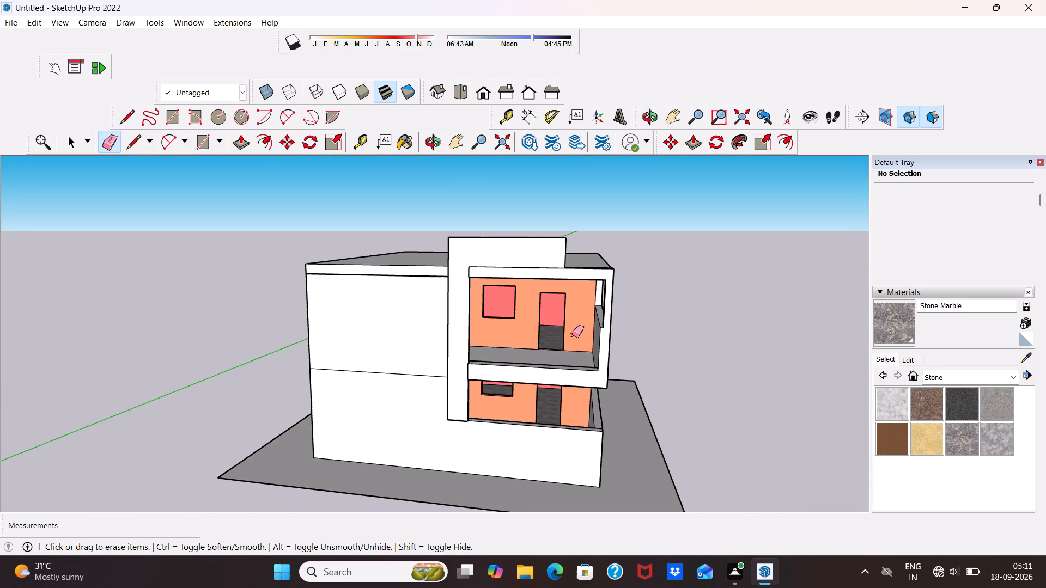
key("space")
middle_click_drag(441, 281, 559, 275)
scroll(559, 275, "up", 5)
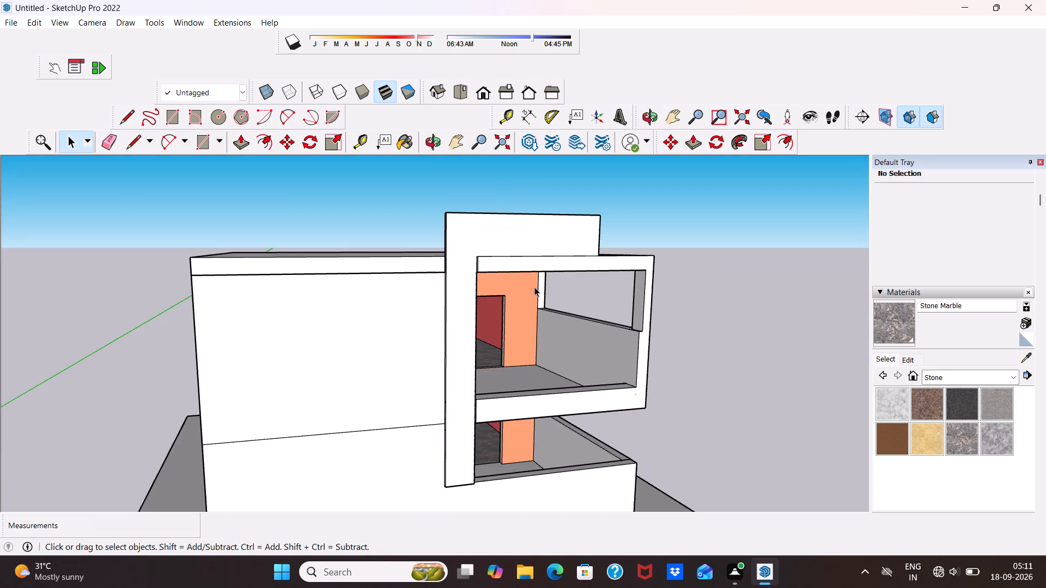
middle_click_drag(534, 287, 446, 293)
scroll(452, 292, "up", 1)
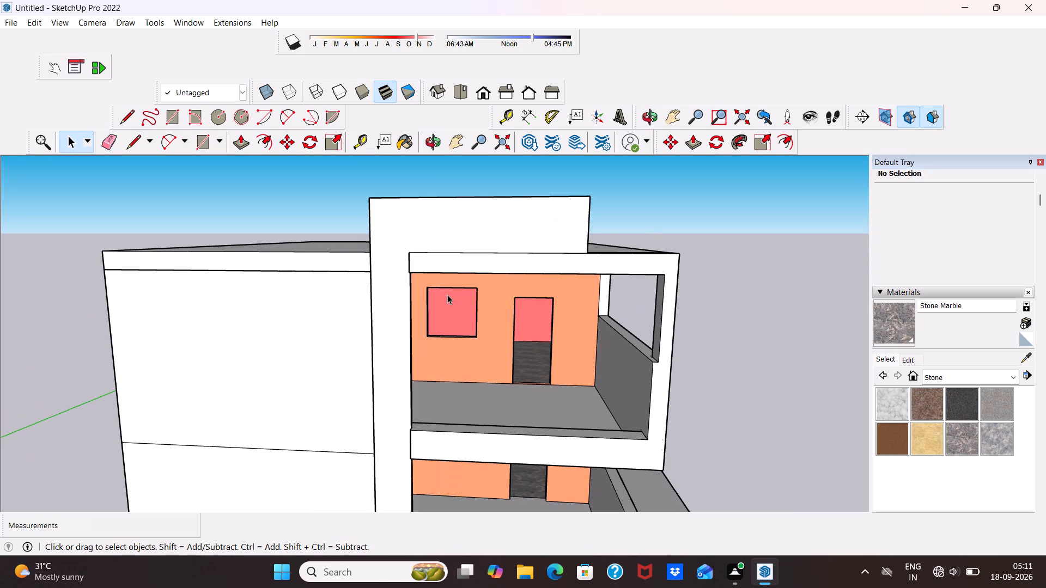
Erase the three short horizontal edges on the narrow outer side of the vertical front band, near the balcony parapet.
scroll(444, 298, "down", 2)
middle_click_drag(400, 334, 451, 332)
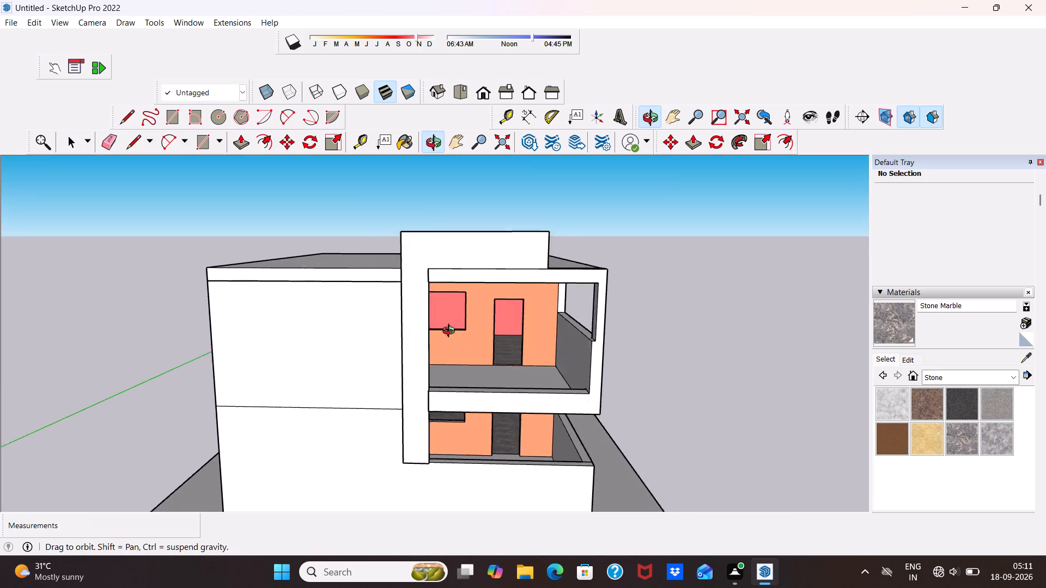
middle_click_drag(451, 332, 617, 303)
scroll(619, 304, "up", 4)
scroll(444, 431, "up", 3)
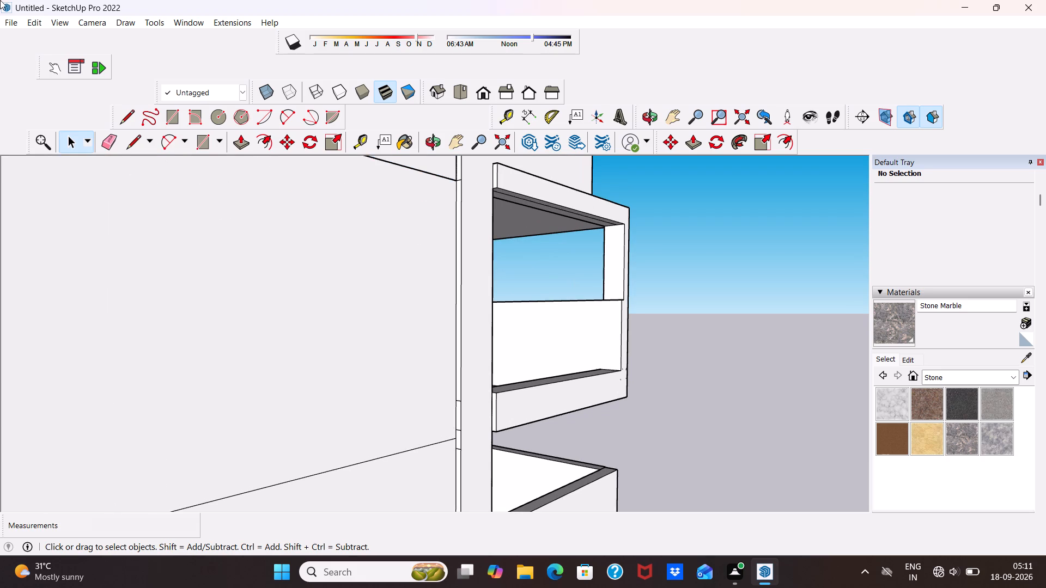
left_click(107, 139)
scroll(476, 407, "up", 3)
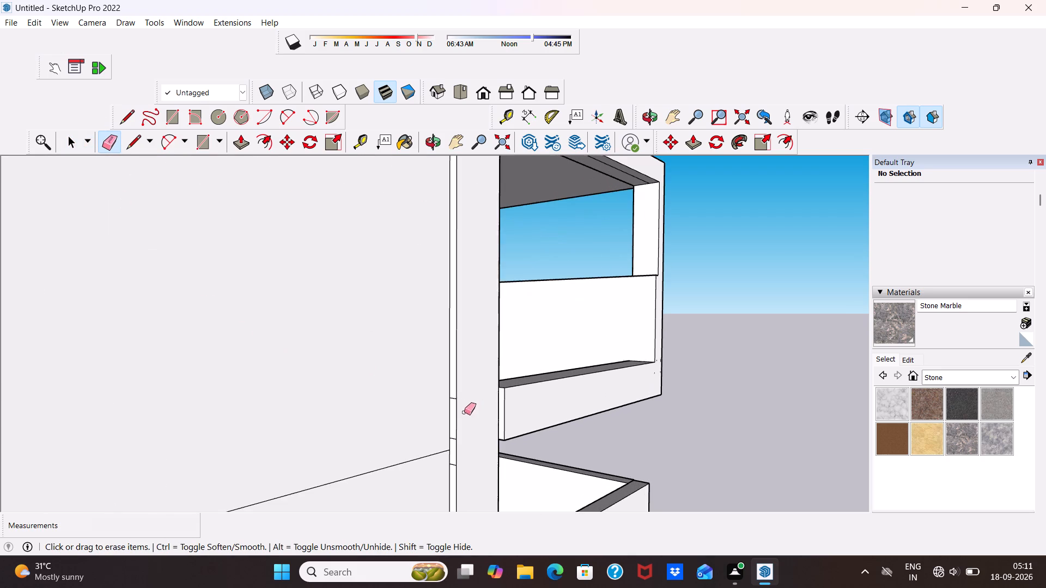
middle_click_drag(448, 408, 522, 398)
scroll(522, 398, "up", 1)
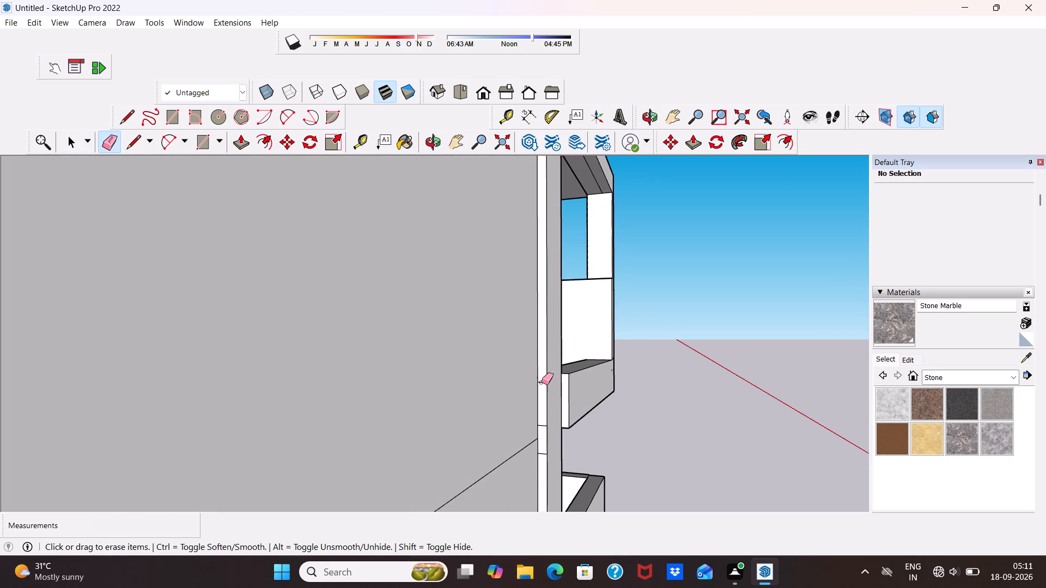
left_click(541, 382)
left_click(542, 426)
left_click(541, 454)
key("space")
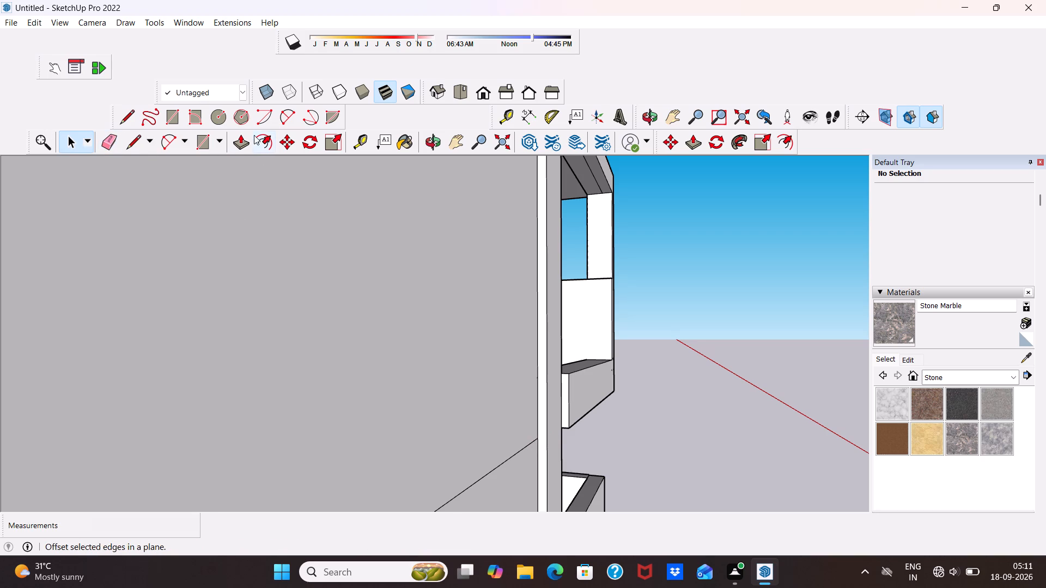
Push/Pull the end face of the balcony's projecting front parapet band outward so it extends across the vertical band.
left_click(245, 141)
scroll(567, 370, "up", 7)
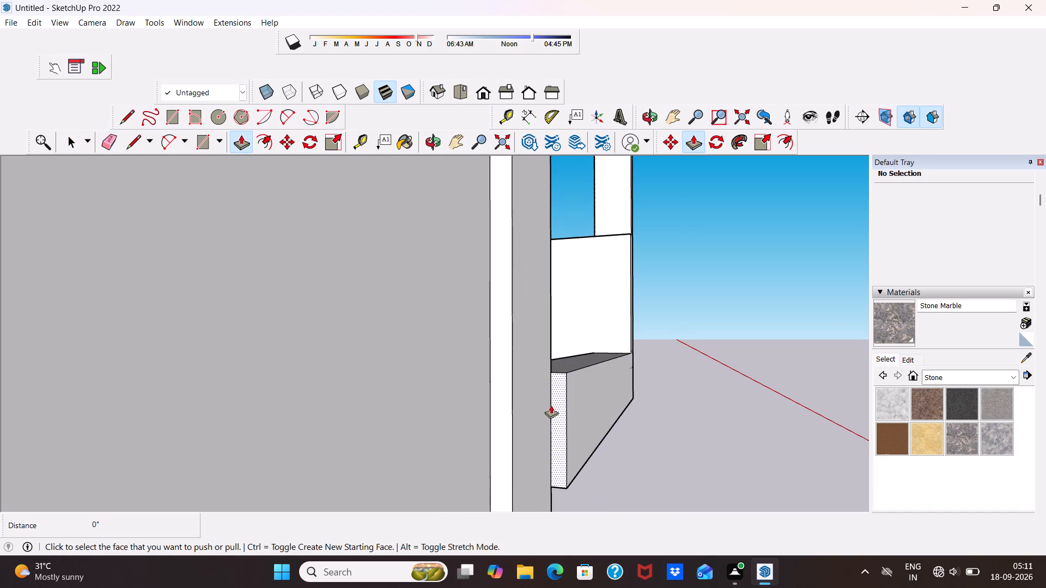
left_click_drag(560, 401, 535, 408)
scroll(552, 376, "down", 4)
key("space")
Examine the extended parapet band and its junctions with the vertical band and corner post from the front, above and side.
middle_click_drag(593, 361, 488, 361)
scroll(471, 351, "down", 3)
middle_click_drag(467, 348, 352, 360)
scroll(352, 360, "down", 1)
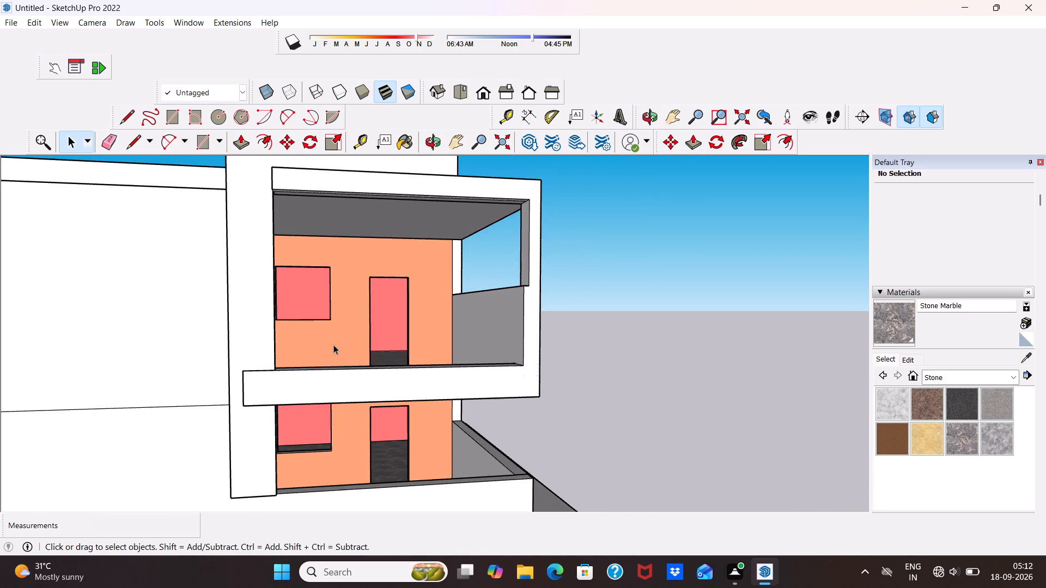
scroll(333, 343, "down", 4)
middle_click_drag(338, 342, 289, 426)
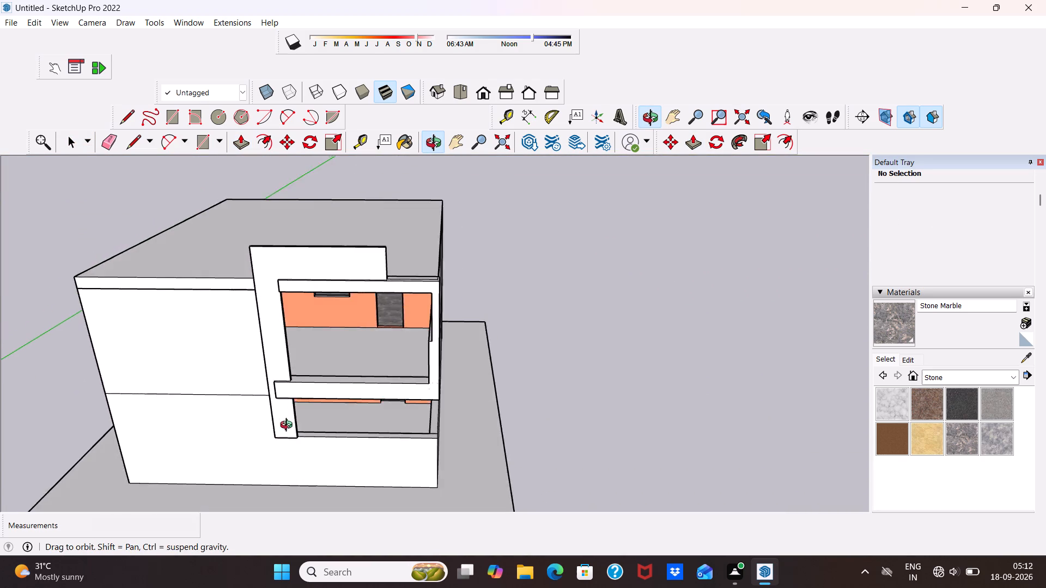
middle_click_drag(289, 426, 234, 446)
scroll(275, 379, "up", 7)
middle_click_drag(279, 348, 178, 443)
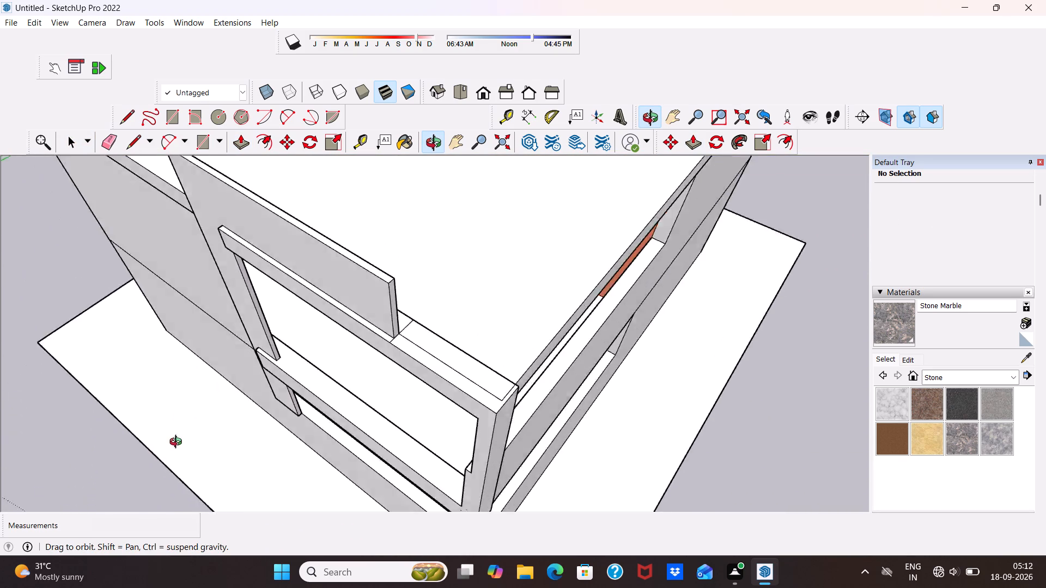
middle_click_drag(178, 443, 48, 346)
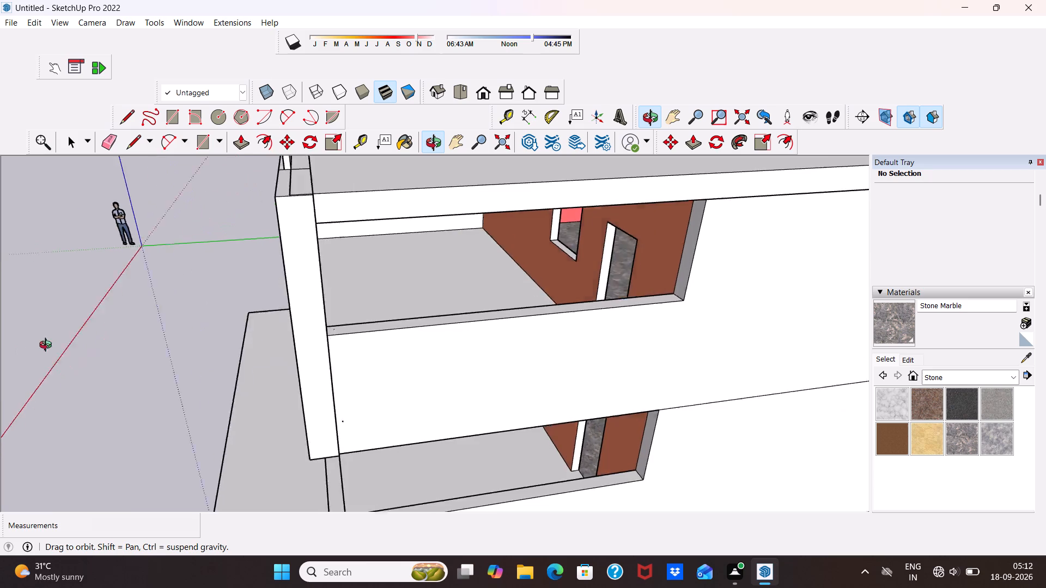
middle_click_drag(48, 346, 284, 326)
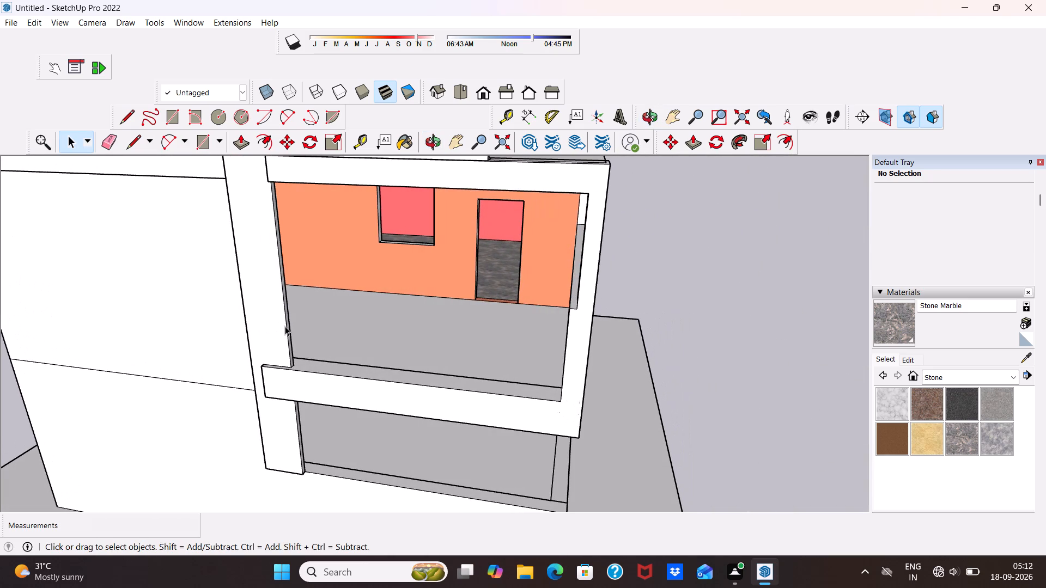
middle_click_drag(285, 326, 328, 350)
middle_click_drag(333, 347, 0, 339)
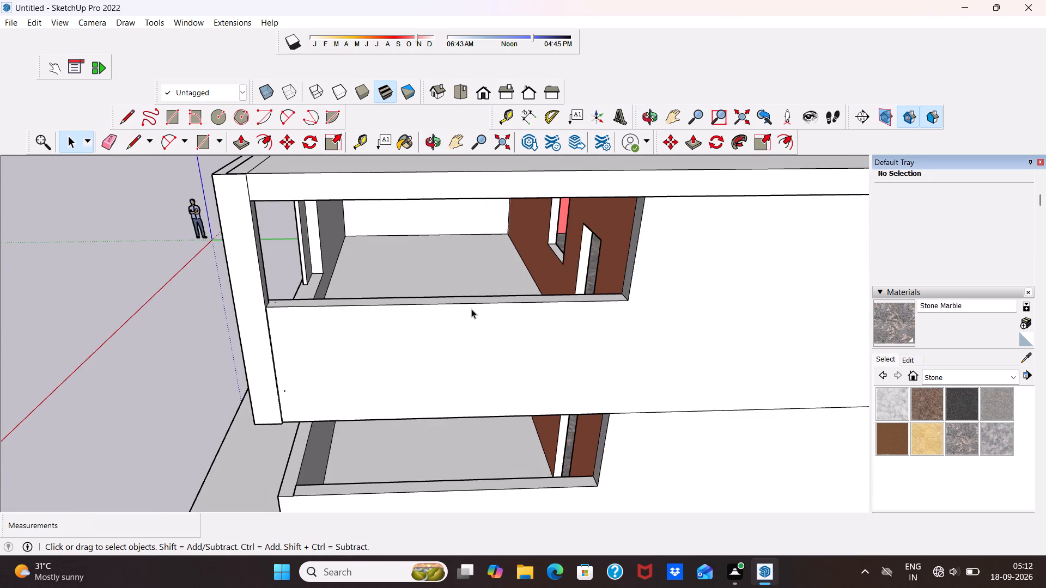
Select the inner face of the upper balcony's front wall and parapet.
scroll(459, 287, "up", 5)
scroll(311, 310, "up", 4)
middle_click_drag(309, 313, 157, 340)
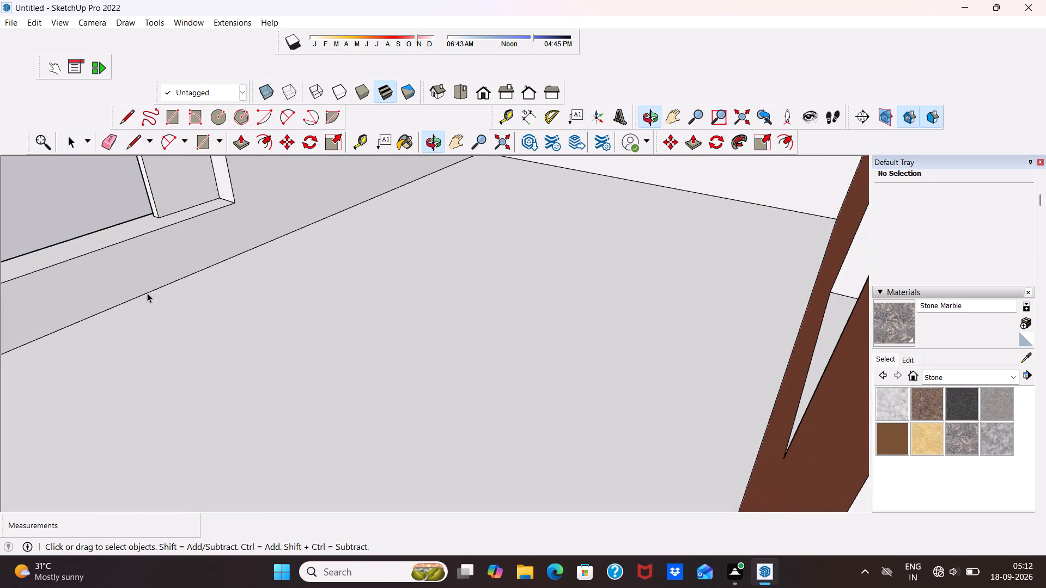
left_click(136, 256)
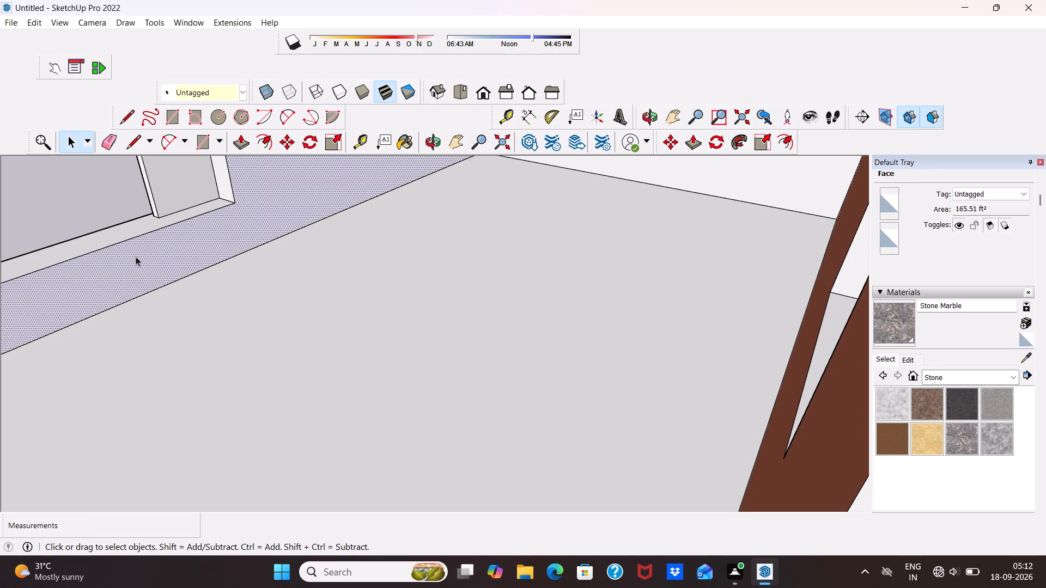
scroll(136, 255, "down", 4)
scroll(148, 234, "down", 20)
scroll(148, 234, "down", 4)
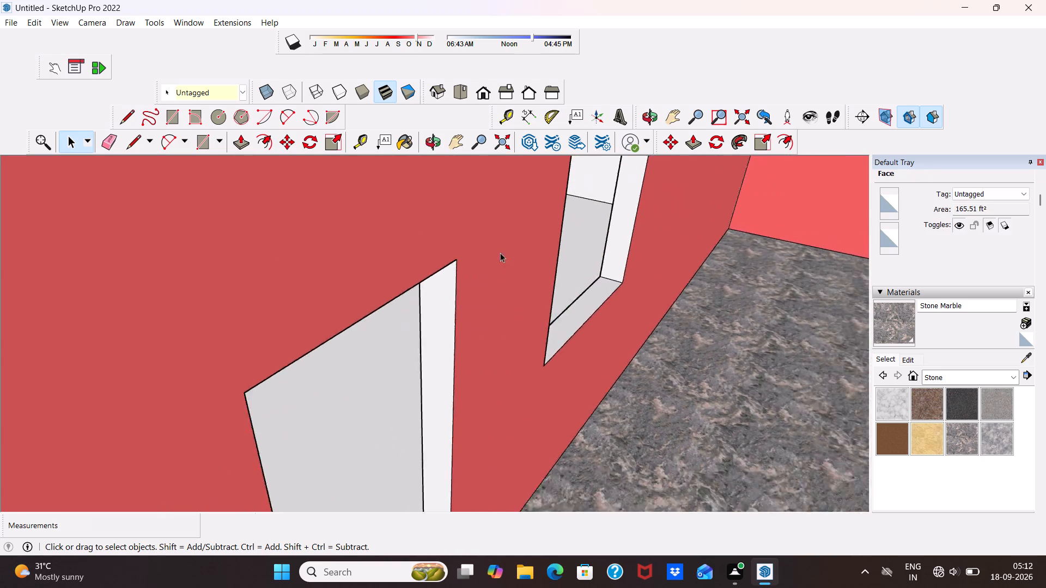
scroll(500, 253, "down", 12)
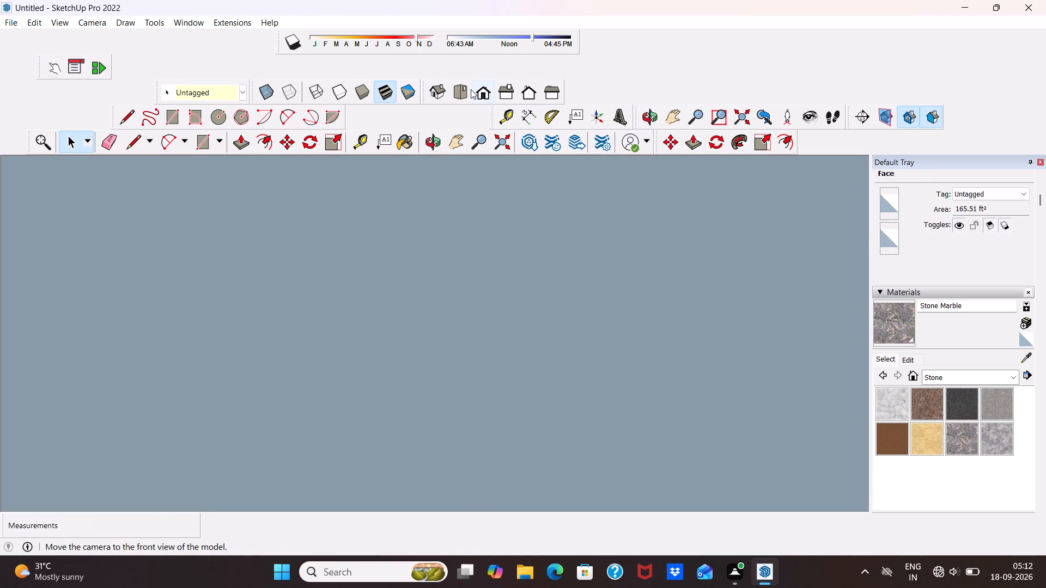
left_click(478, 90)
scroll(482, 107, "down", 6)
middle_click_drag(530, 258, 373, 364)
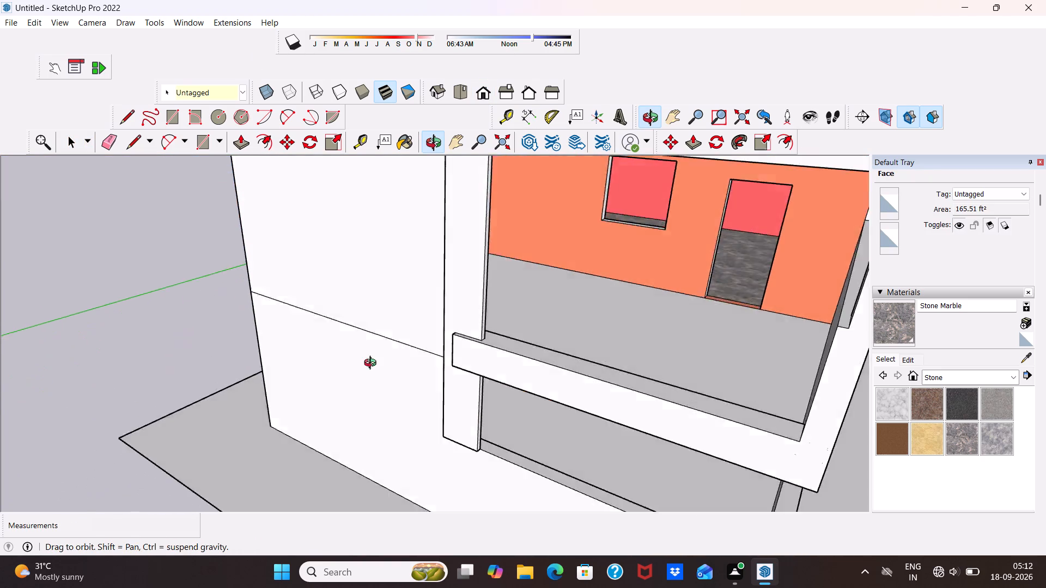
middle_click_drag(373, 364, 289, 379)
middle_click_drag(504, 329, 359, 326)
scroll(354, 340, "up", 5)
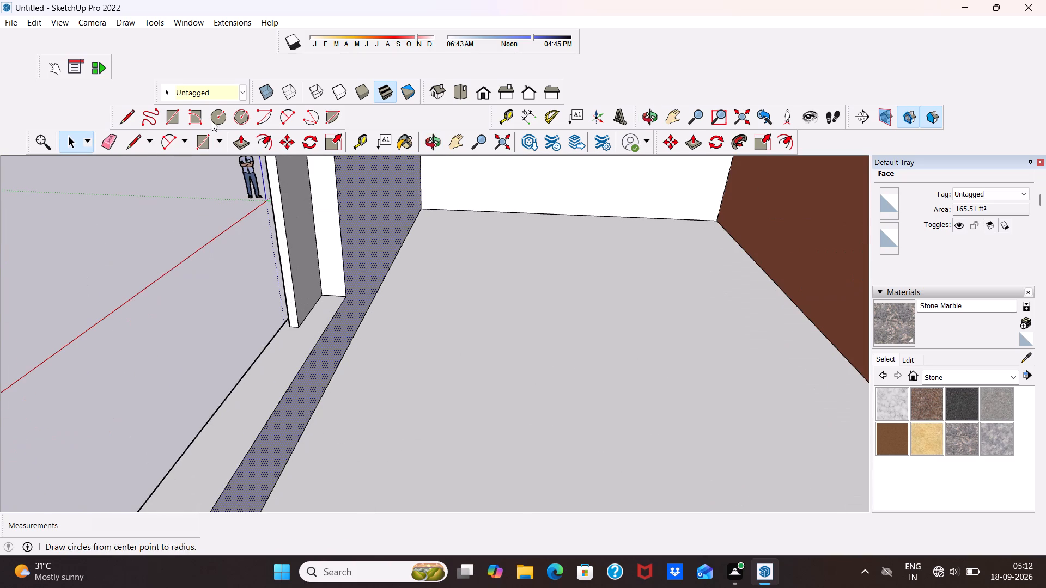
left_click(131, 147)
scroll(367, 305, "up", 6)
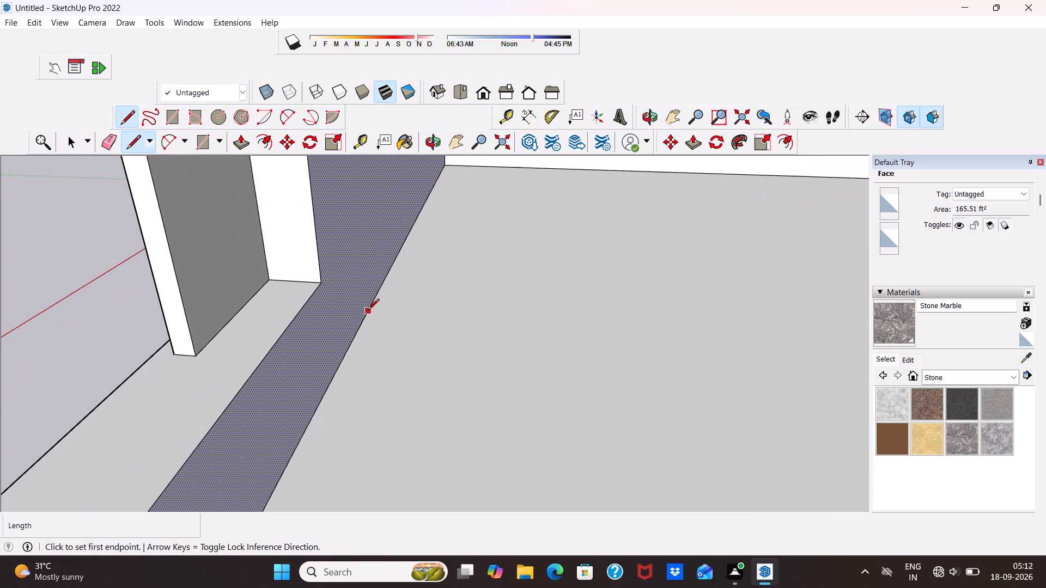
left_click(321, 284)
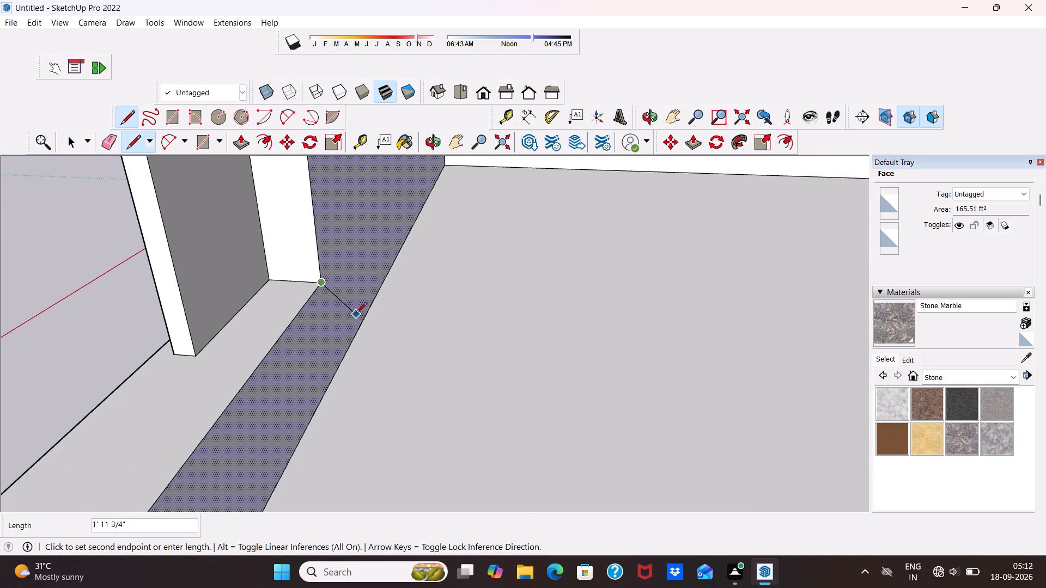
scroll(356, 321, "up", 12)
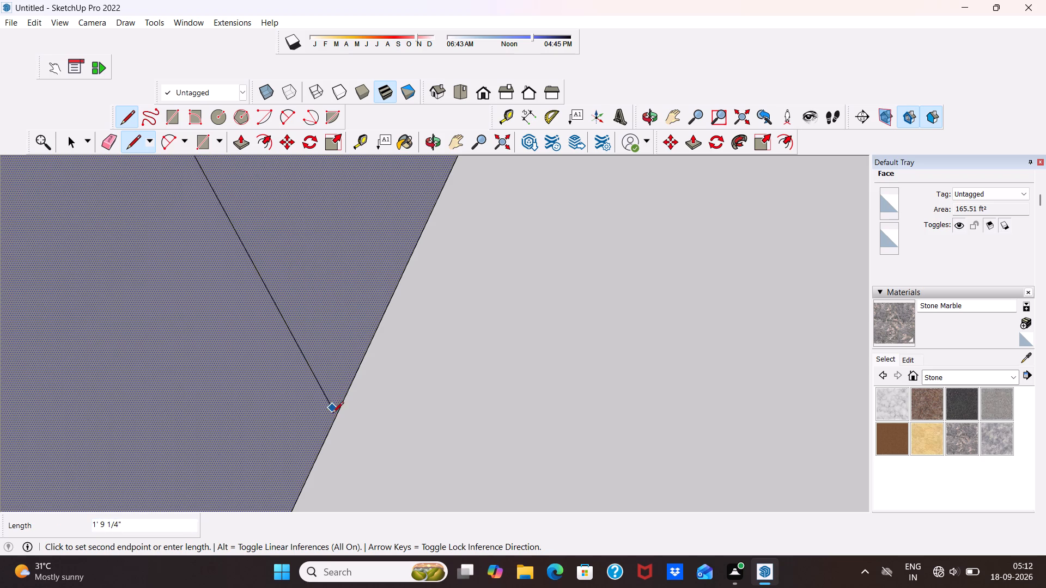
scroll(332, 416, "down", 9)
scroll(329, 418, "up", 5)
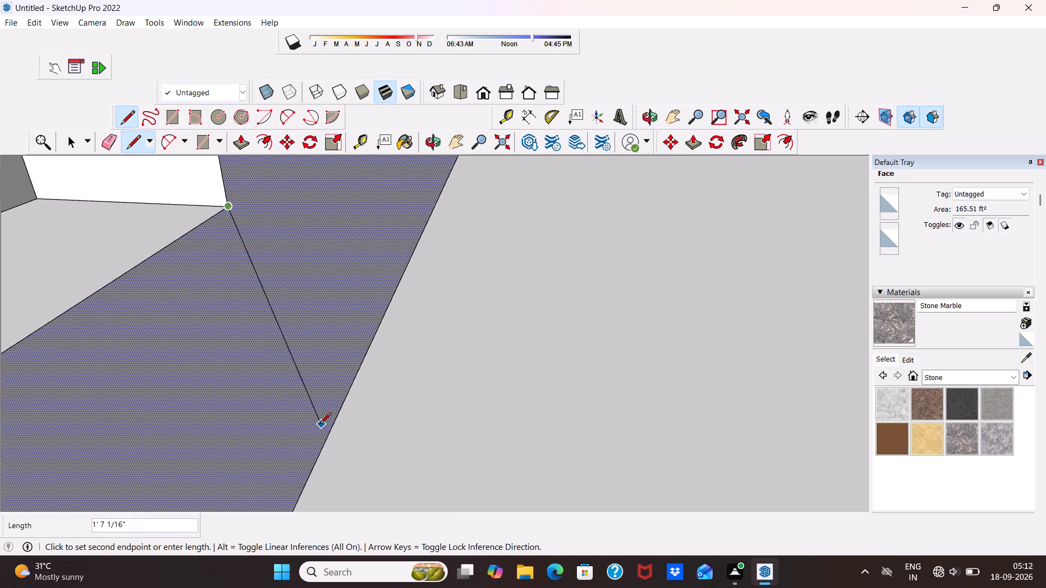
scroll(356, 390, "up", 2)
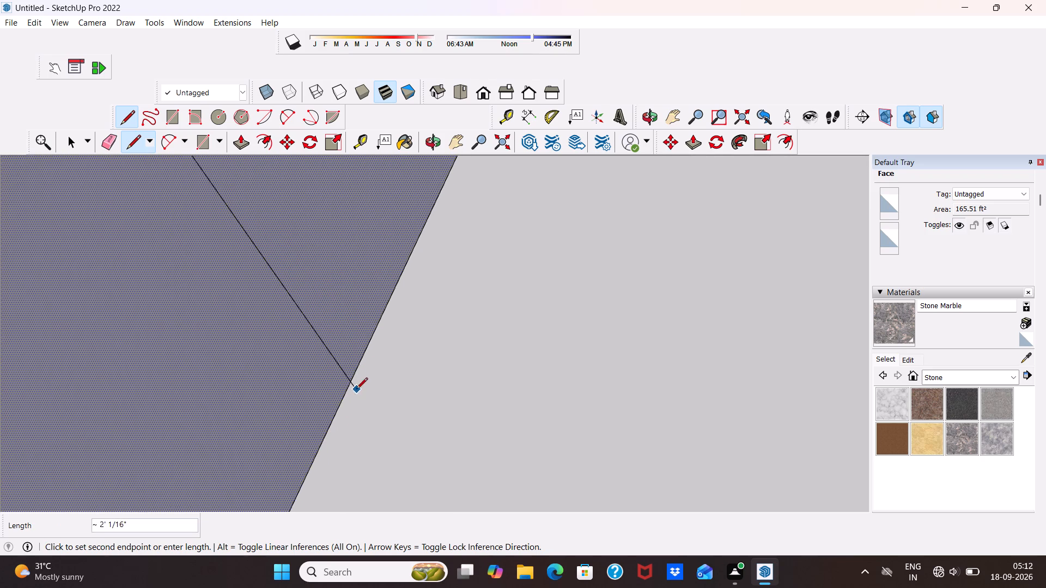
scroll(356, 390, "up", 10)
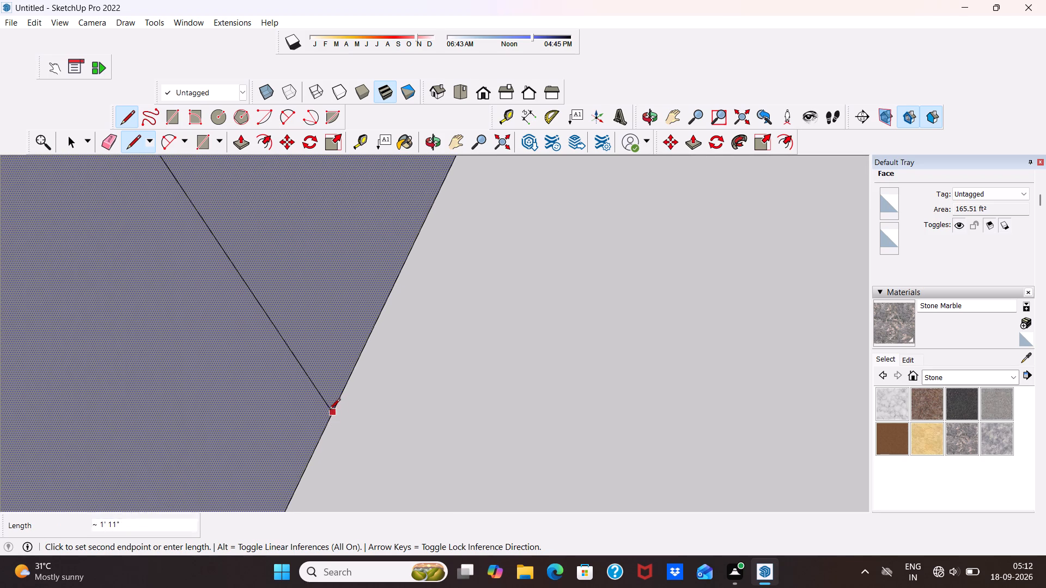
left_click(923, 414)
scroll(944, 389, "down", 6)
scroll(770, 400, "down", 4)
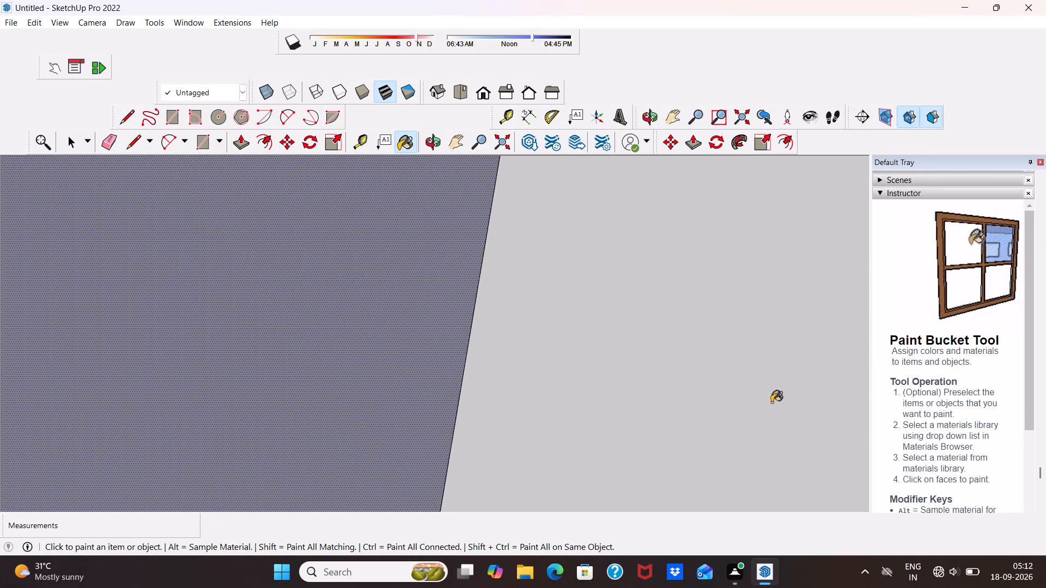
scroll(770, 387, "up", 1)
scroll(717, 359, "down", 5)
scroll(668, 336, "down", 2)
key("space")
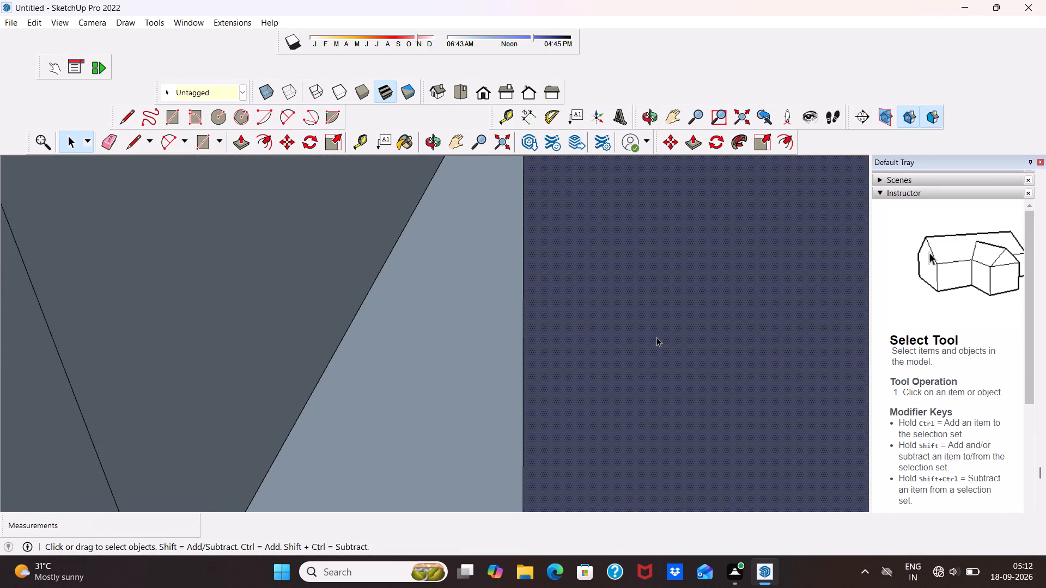
Draw a vertical edge about 1' 7 3/8" long from the balcony opening's lower inner corner to the floor, separating the parapet face from the wall.
scroll(651, 331, "down", 7)
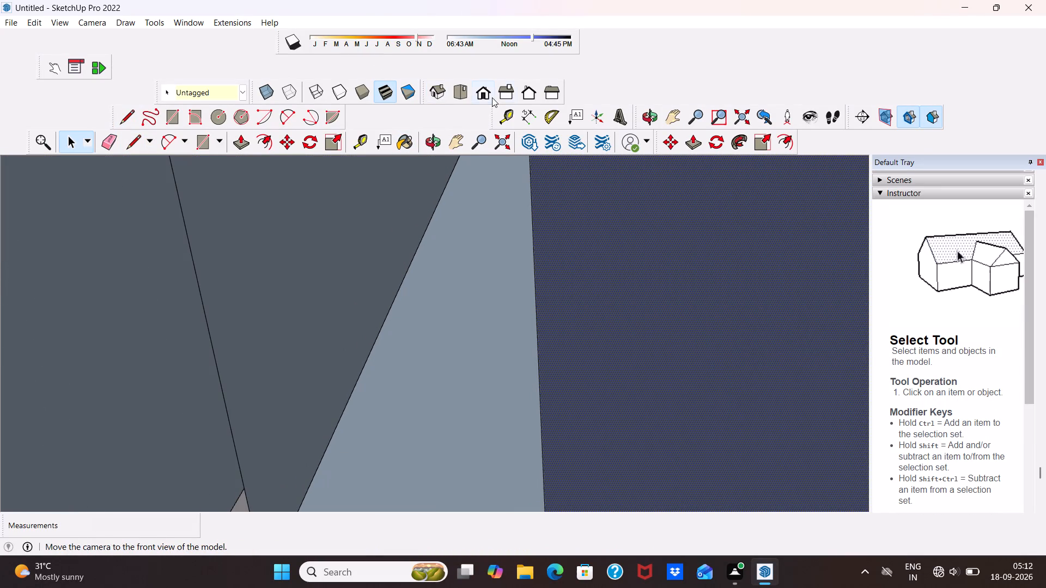
left_click(487, 93)
scroll(469, 109, "down", 7)
middle_click_drag(774, 258, 764, 253)
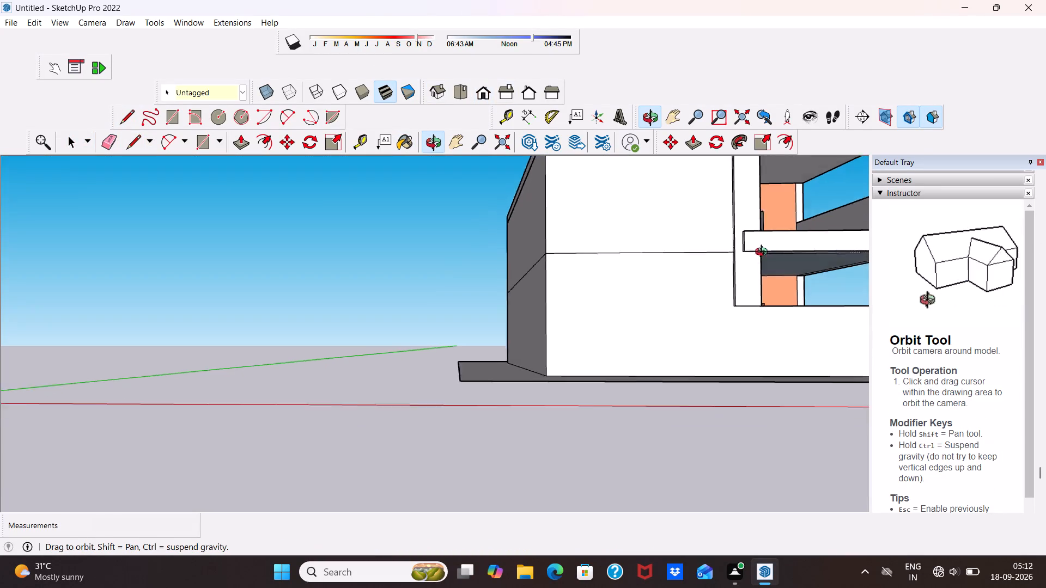
middle_click_drag(764, 253, 476, 322)
scroll(492, 289, "up", 6)
scroll(329, 233, "down", 4)
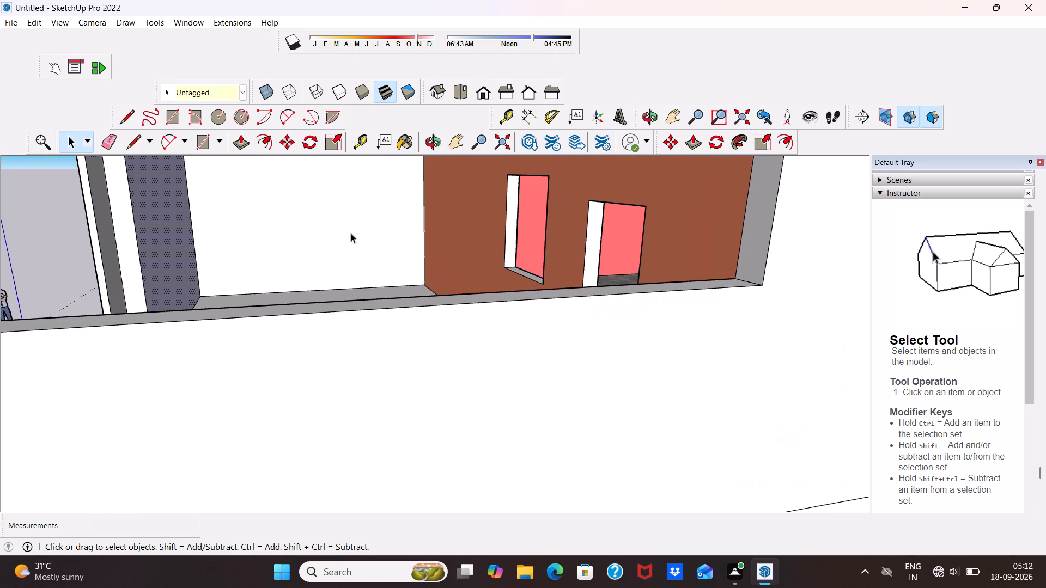
middle_click_drag(242, 264, 201, 327)
scroll(199, 328, "up", 4)
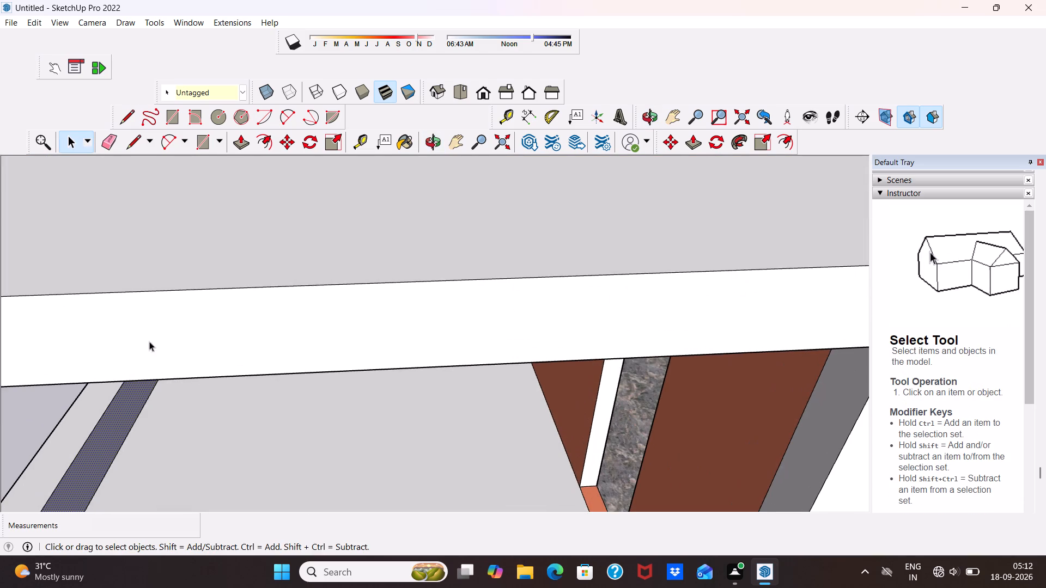
scroll(89, 378, "down", 1)
middle_click_drag(133, 398, 83, 360)
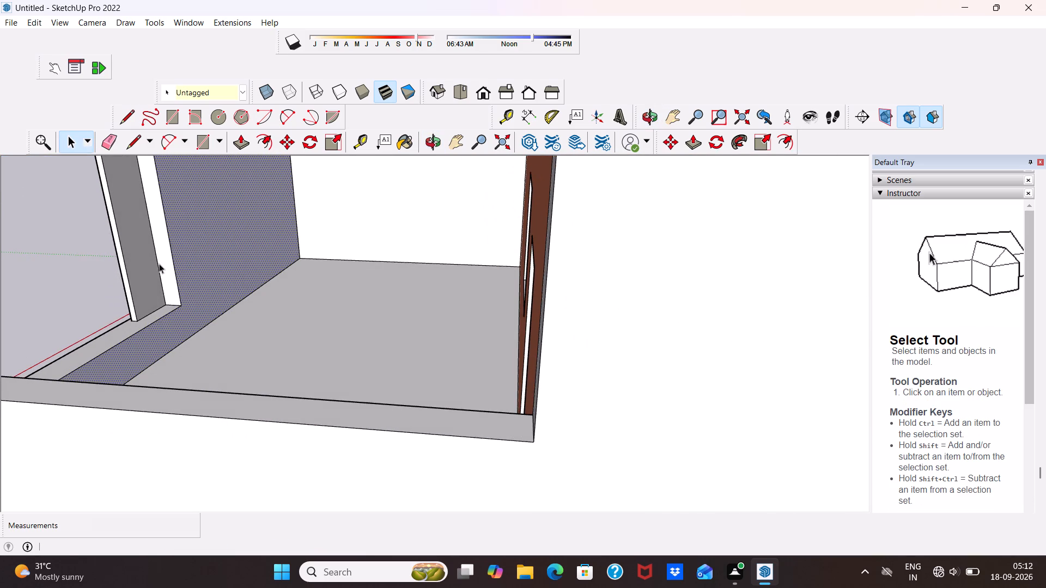
scroll(206, 290, "up", 6)
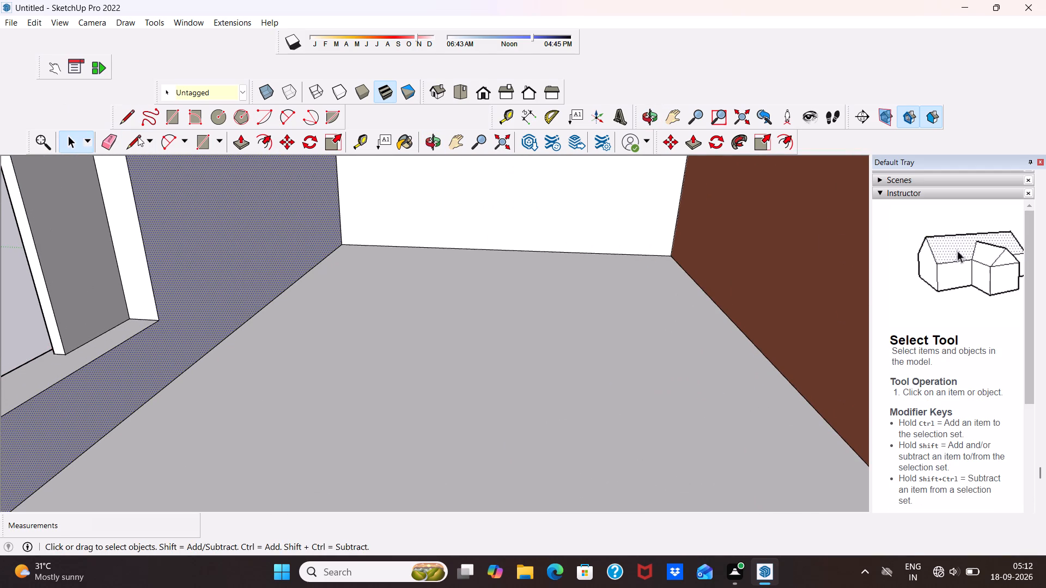
left_click(125, 115)
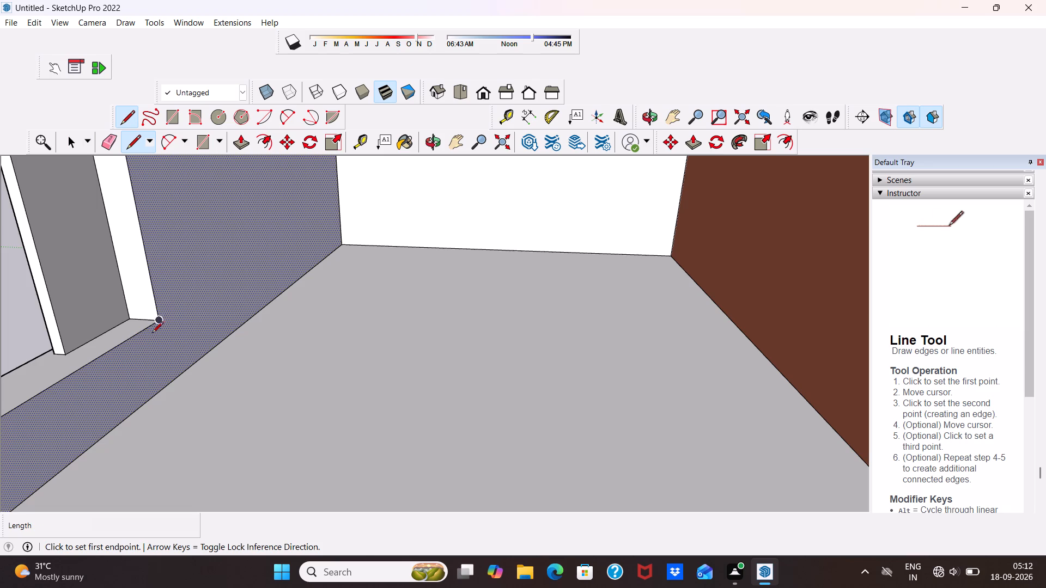
left_click(160, 321)
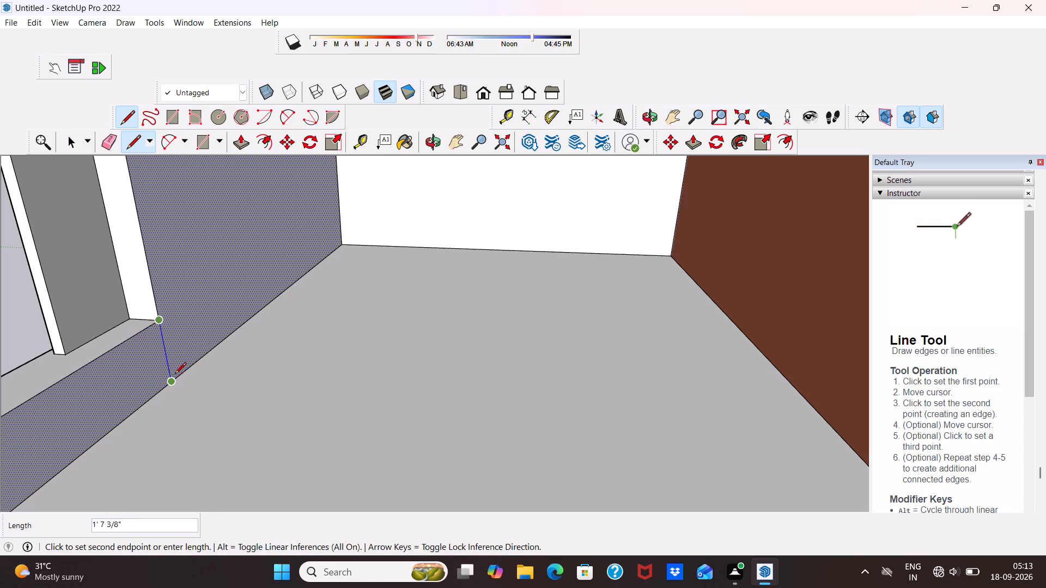
left_click(173, 376)
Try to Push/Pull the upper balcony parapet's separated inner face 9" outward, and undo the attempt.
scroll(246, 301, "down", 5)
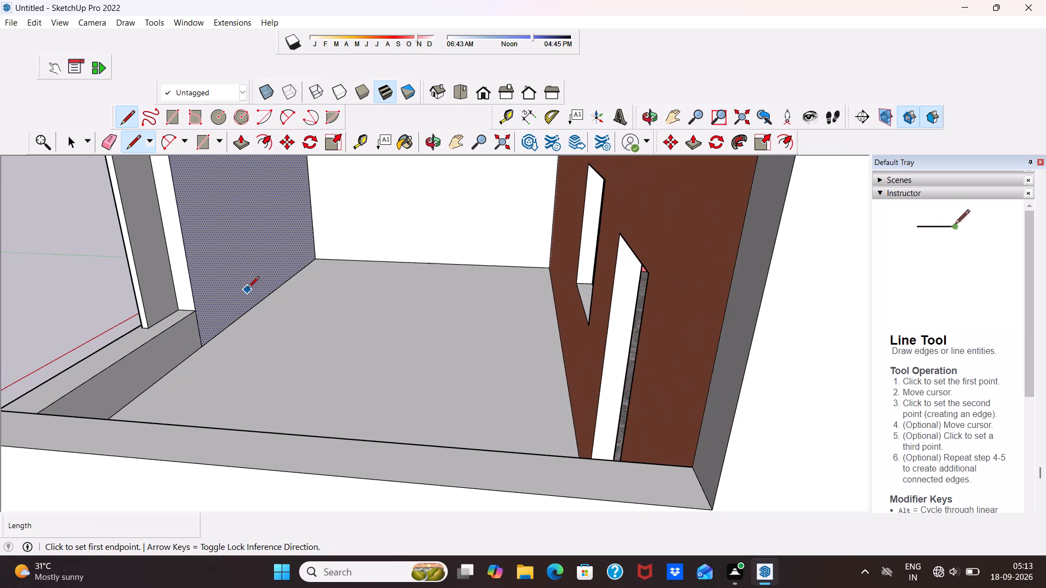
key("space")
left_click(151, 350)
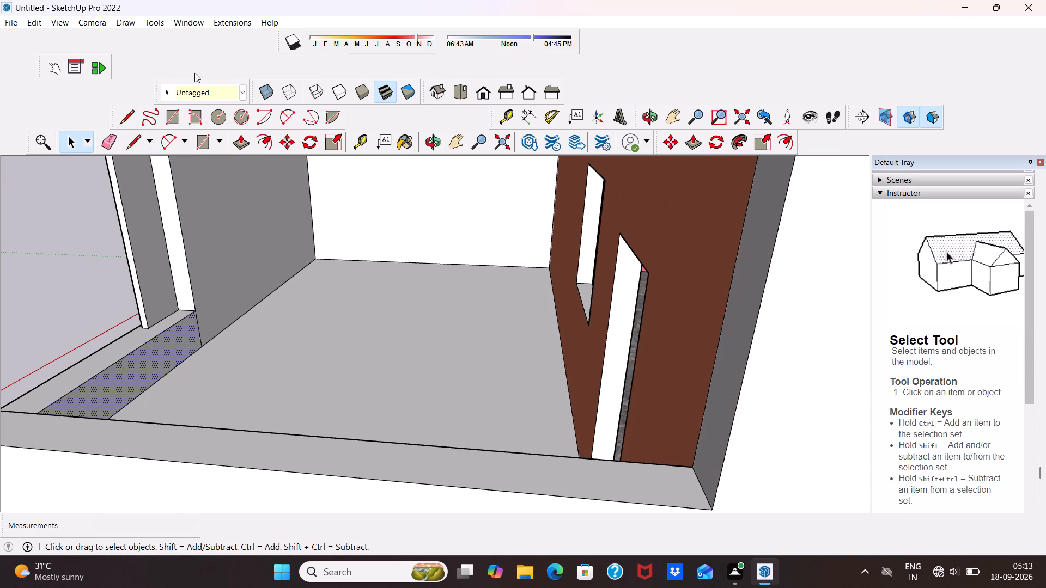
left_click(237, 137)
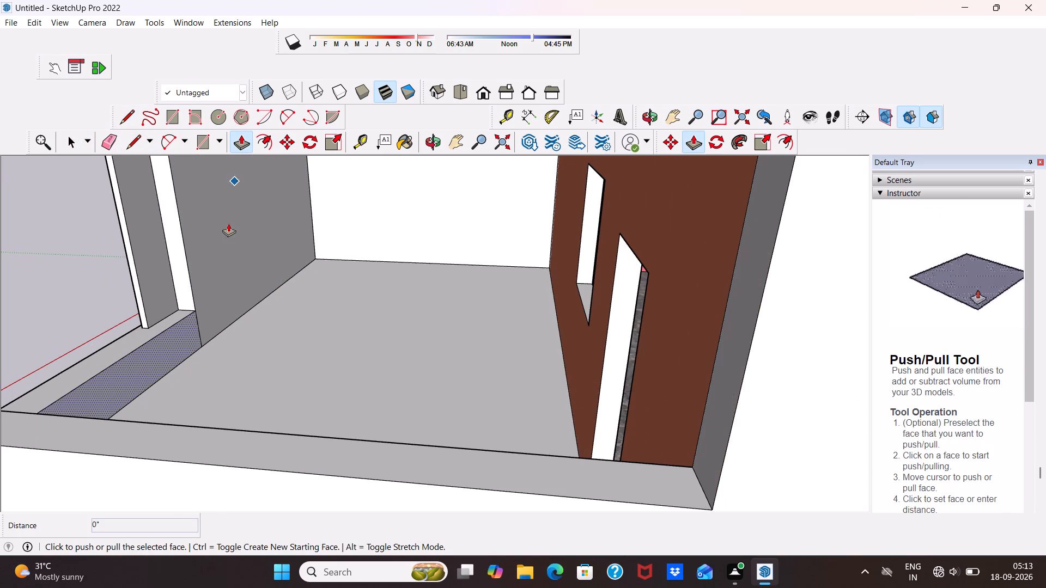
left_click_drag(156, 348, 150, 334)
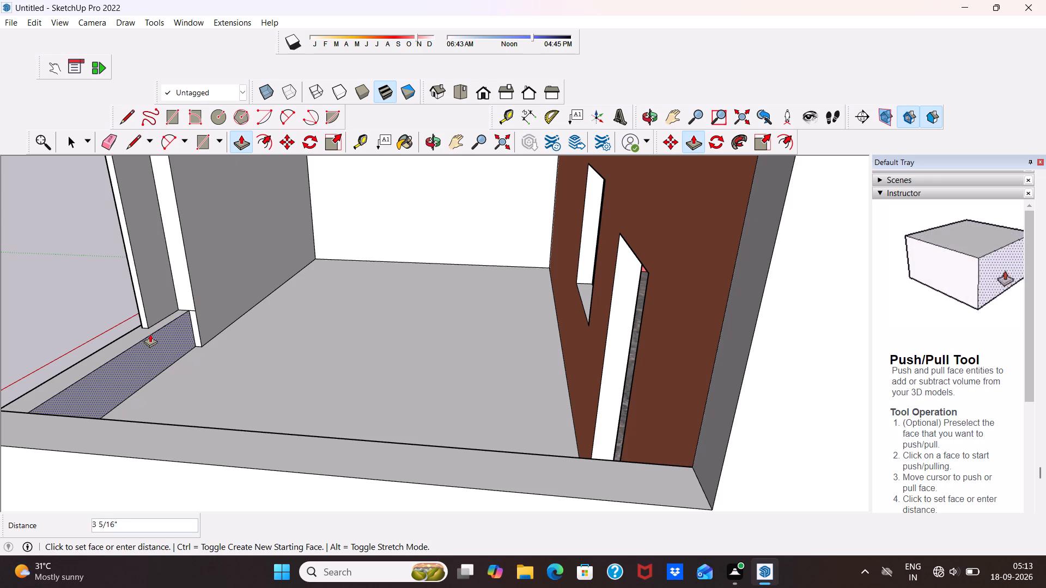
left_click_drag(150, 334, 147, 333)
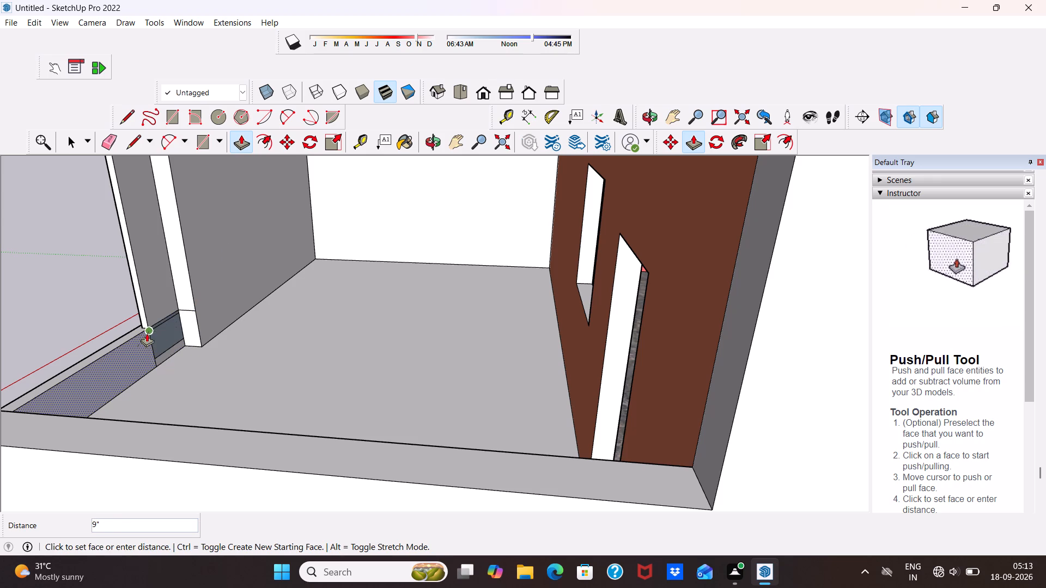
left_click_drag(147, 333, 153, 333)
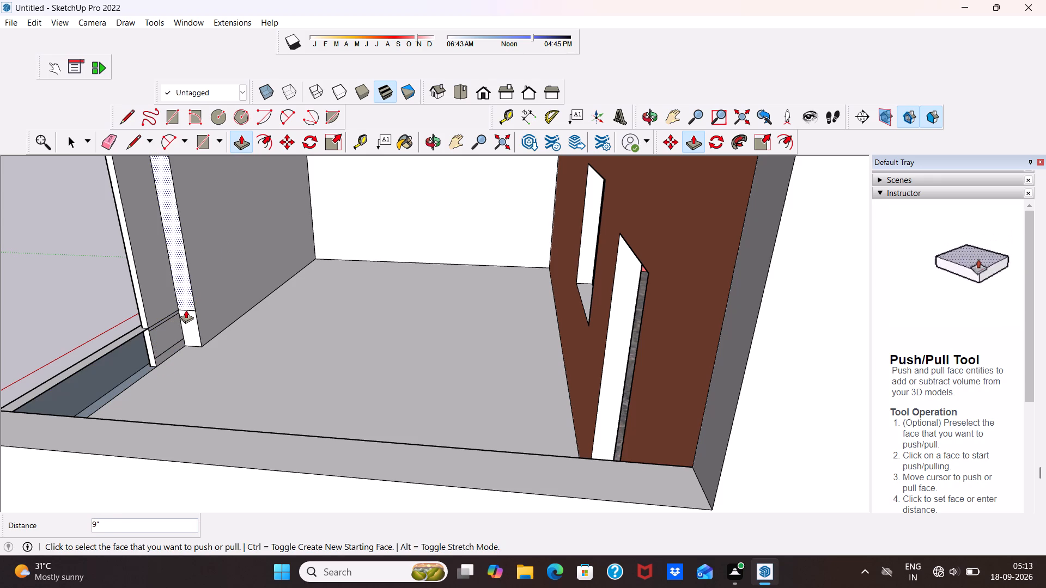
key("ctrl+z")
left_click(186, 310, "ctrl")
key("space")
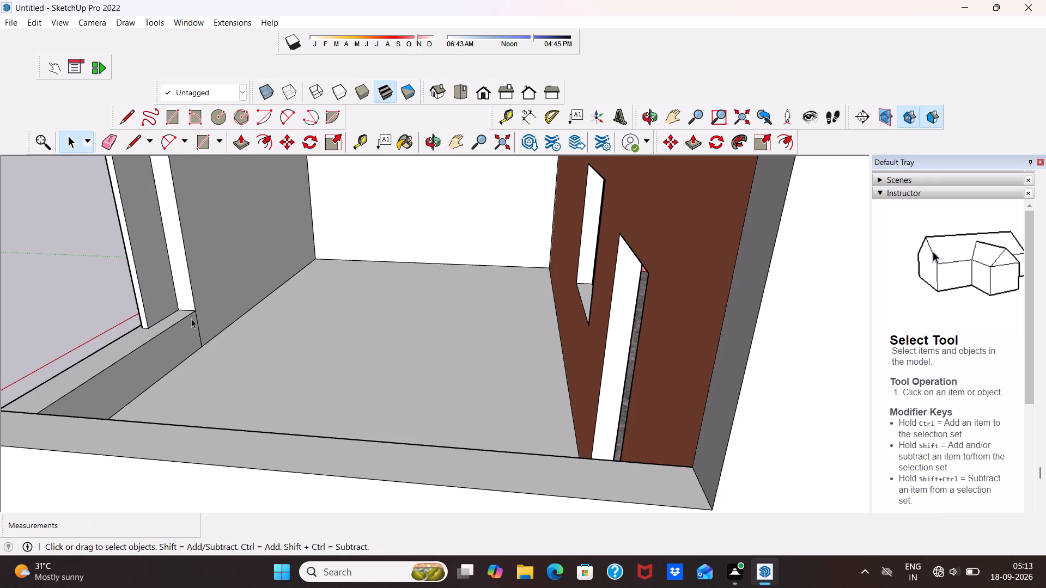
Push/Pull the parapet's inner face outward in successive passes of about 3 15/16", 2" and 2 11/16", through to the front band.
left_click(168, 353)
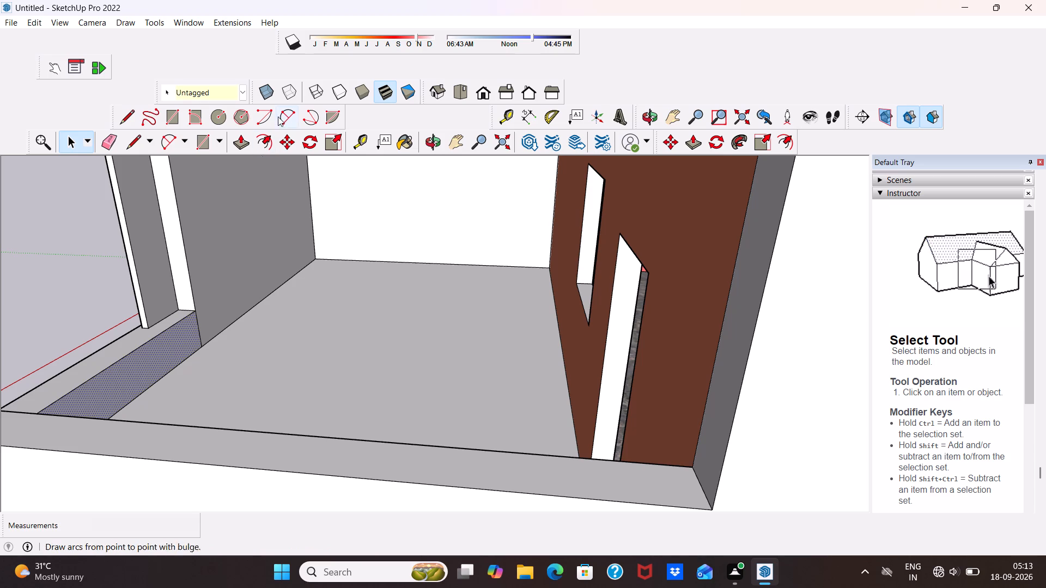
left_click(242, 143)
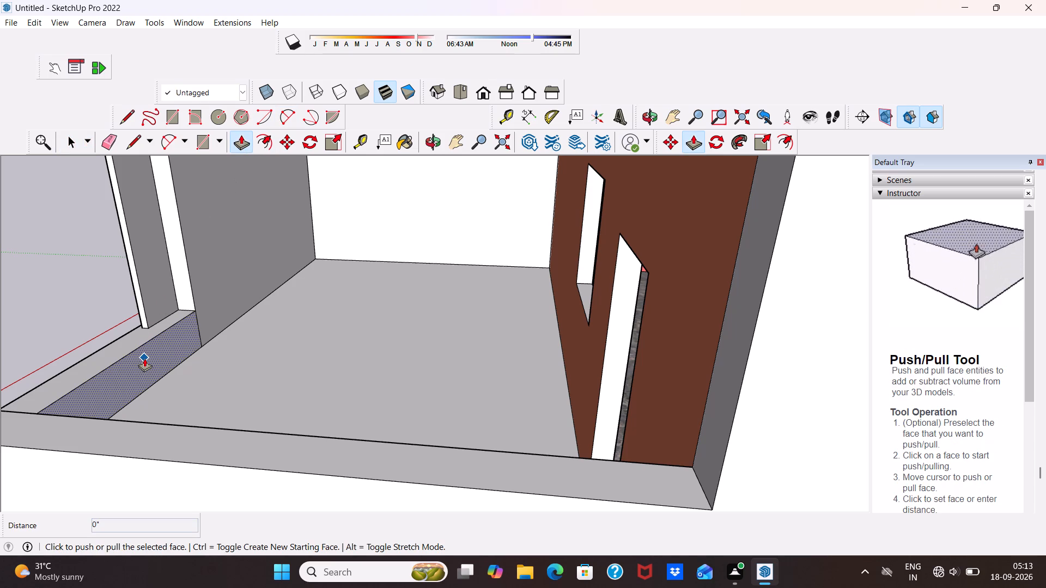
left_click_drag(144, 358, 137, 342)
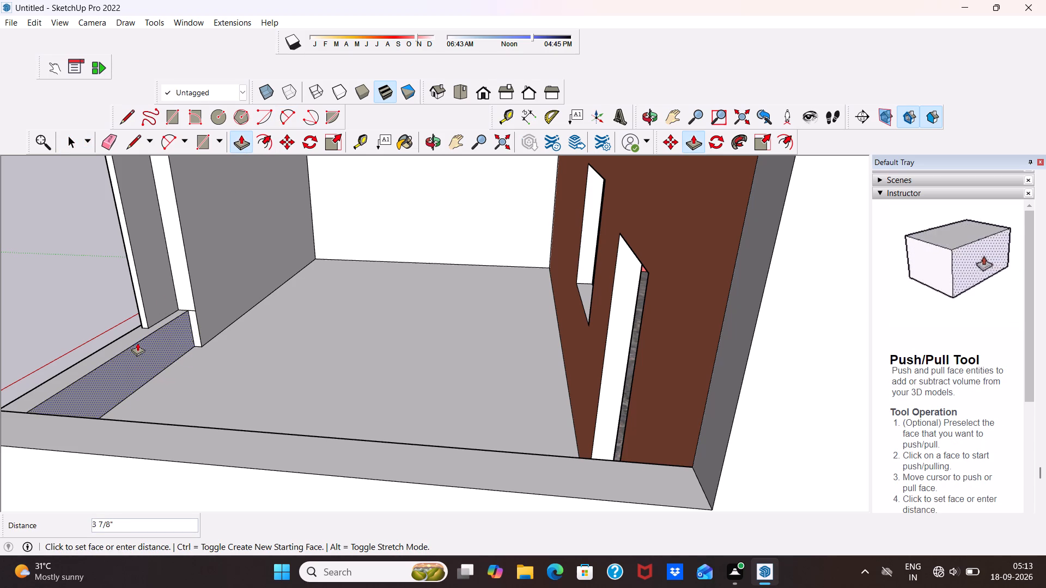
left_click_drag(137, 342, 134, 335)
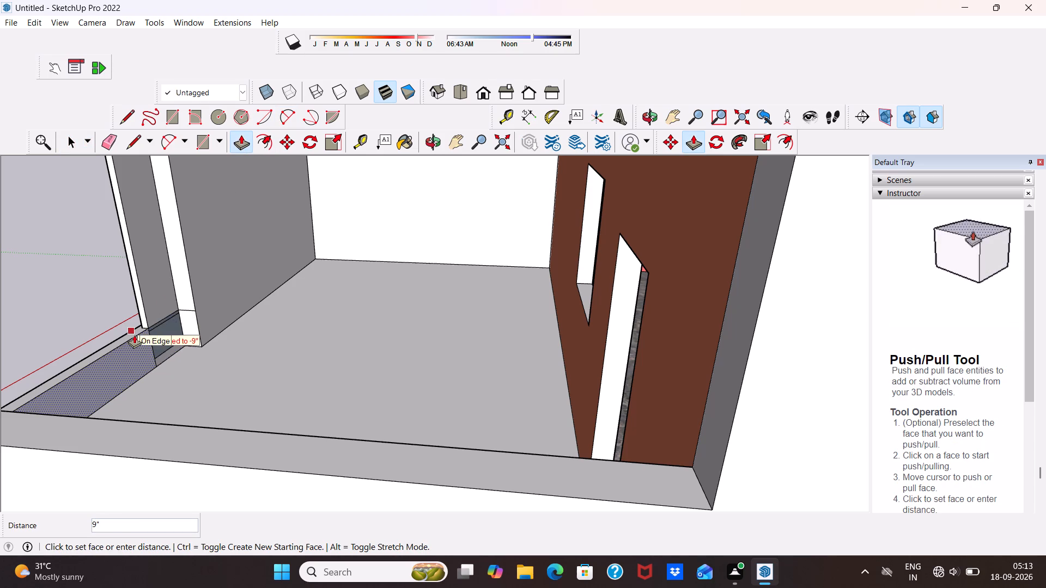
left_click_drag(134, 335, 137, 340)
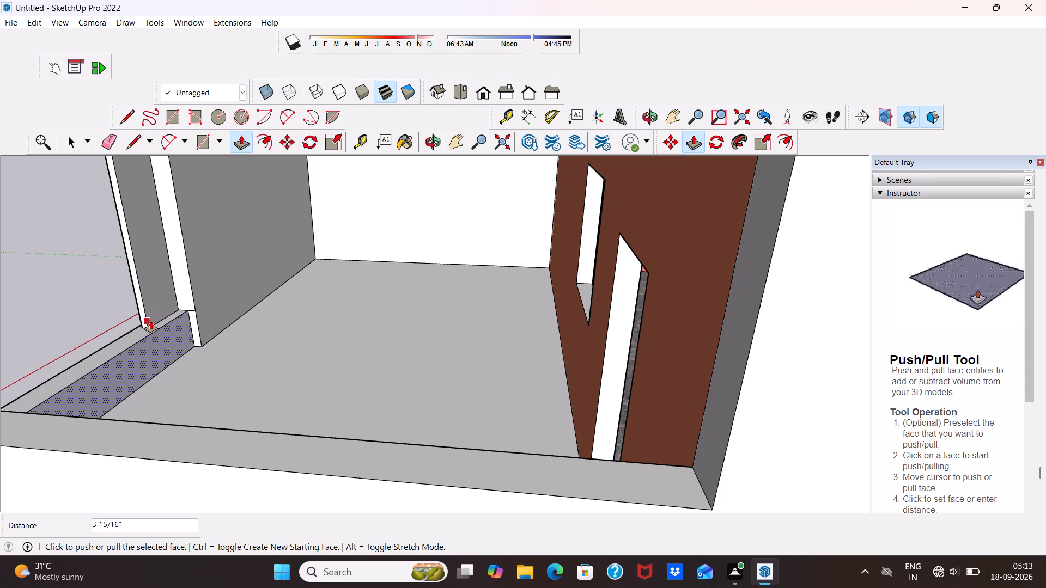
middle_click_drag(147, 327, 92, 334)
scroll(150, 309, "up", 7)
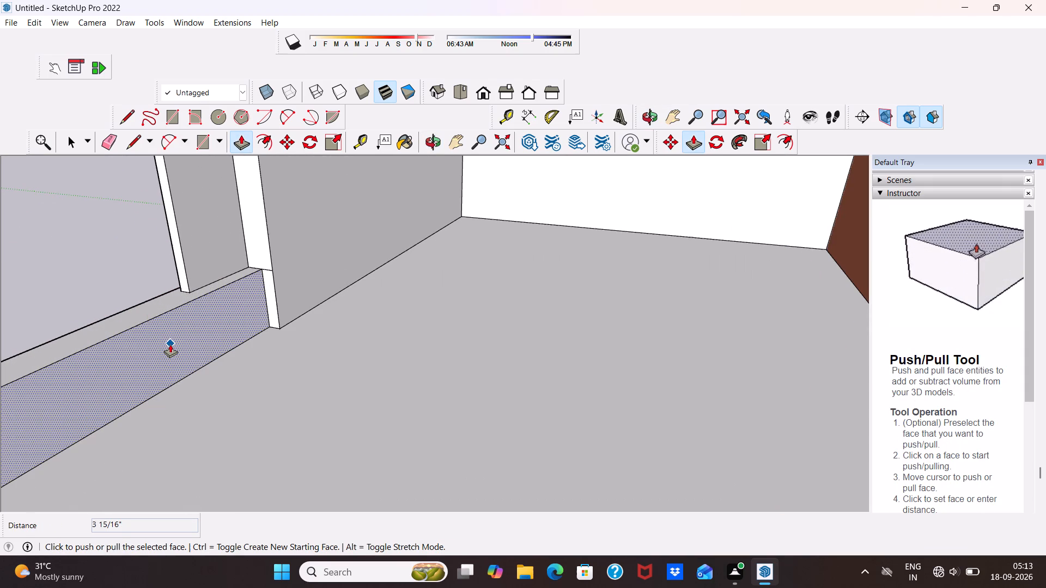
left_click_drag(172, 341, 169, 325)
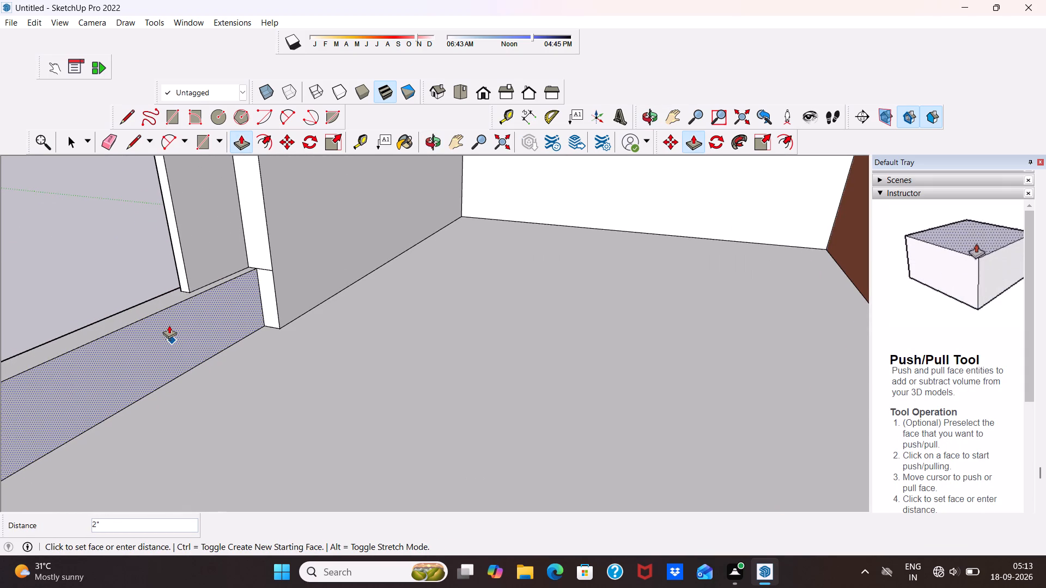
left_click_drag(169, 325, 168, 323)
middle_click_drag(217, 277, 273, 308)
scroll(242, 349, "up", 4)
left_click_drag(220, 364, 222, 365)
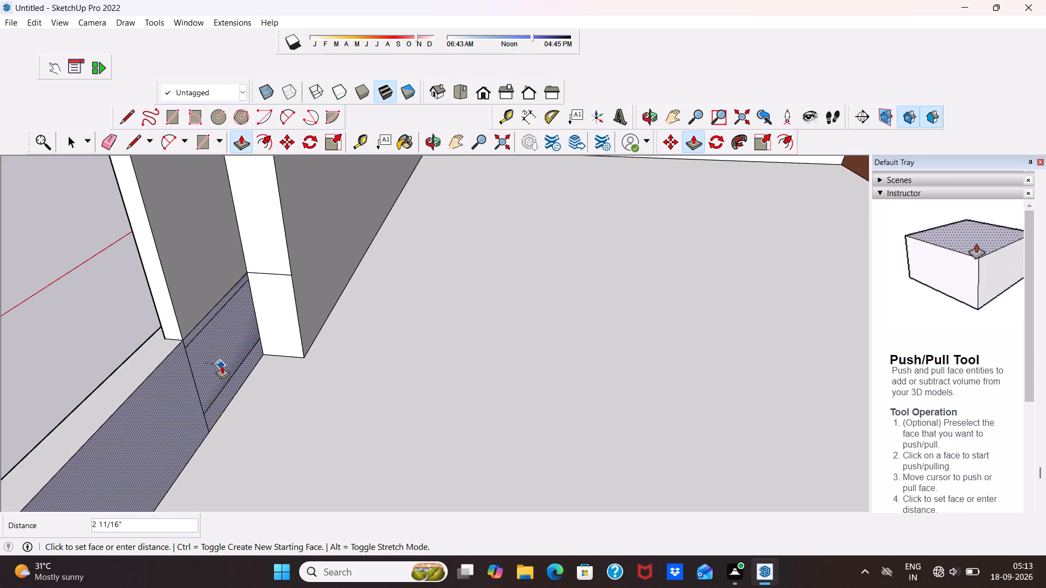
left_click_drag(222, 365, 235, 368)
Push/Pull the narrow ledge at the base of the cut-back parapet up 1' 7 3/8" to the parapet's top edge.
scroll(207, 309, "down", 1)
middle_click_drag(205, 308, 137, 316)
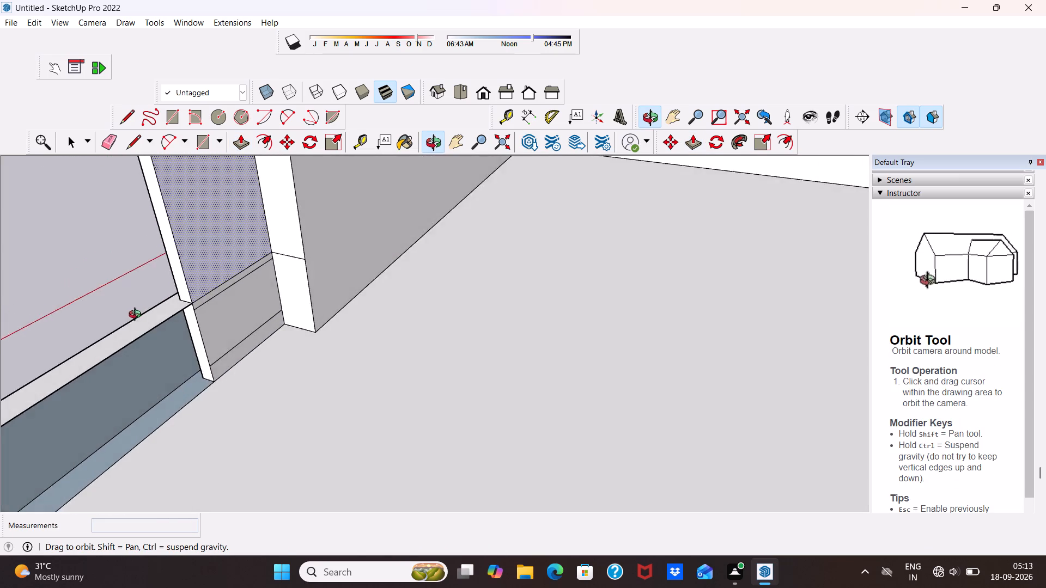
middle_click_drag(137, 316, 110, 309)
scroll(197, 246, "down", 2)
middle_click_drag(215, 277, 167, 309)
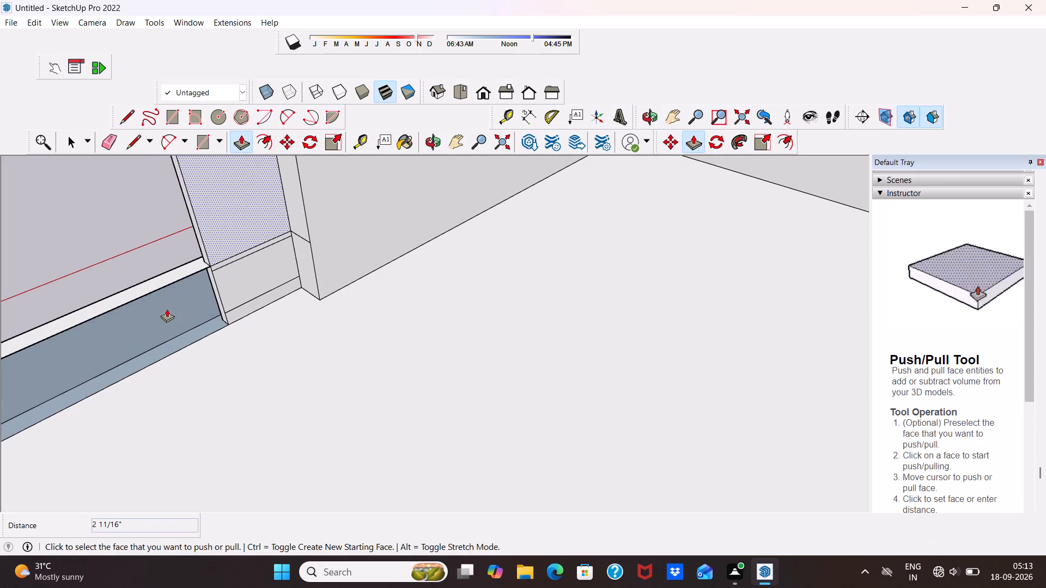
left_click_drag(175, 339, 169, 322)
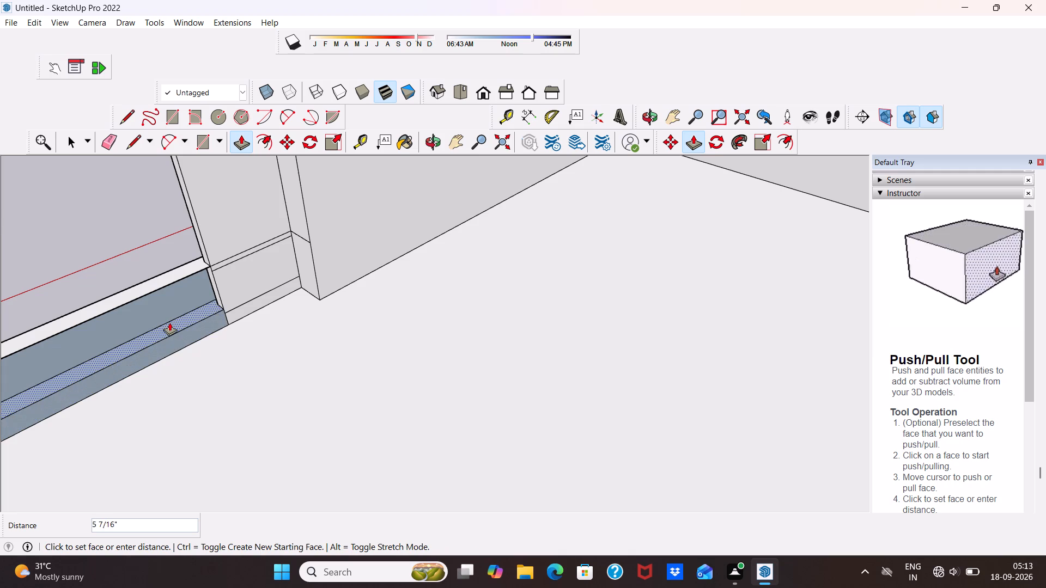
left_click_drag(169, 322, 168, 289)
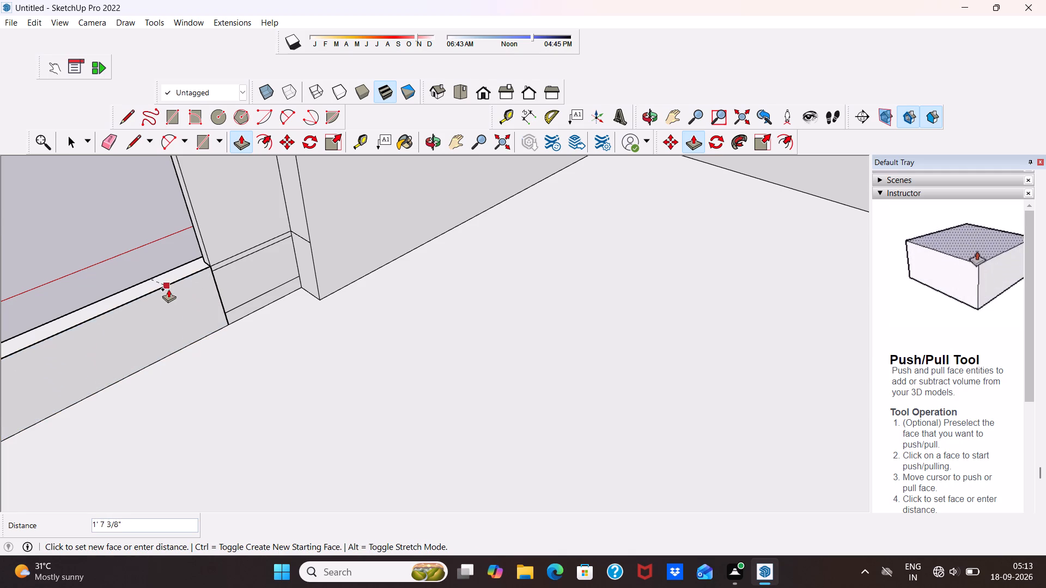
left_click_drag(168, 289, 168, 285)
Examine the reworked parapet and its junctions with the projecting band and opening sides from the front, above and side.
middle_click_drag(160, 278, 263, 266)
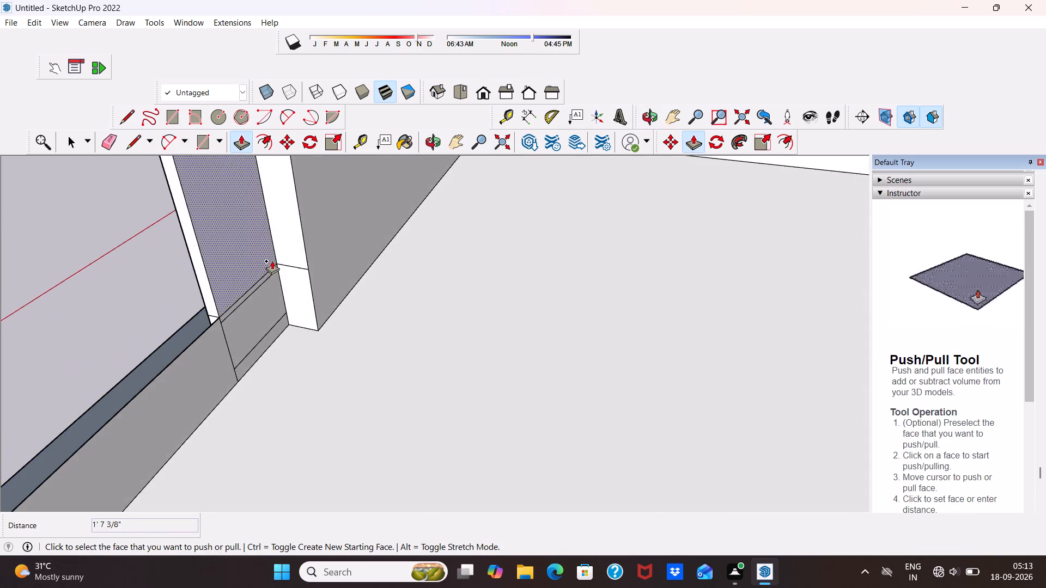
scroll(272, 261, "down", 6)
key("space")
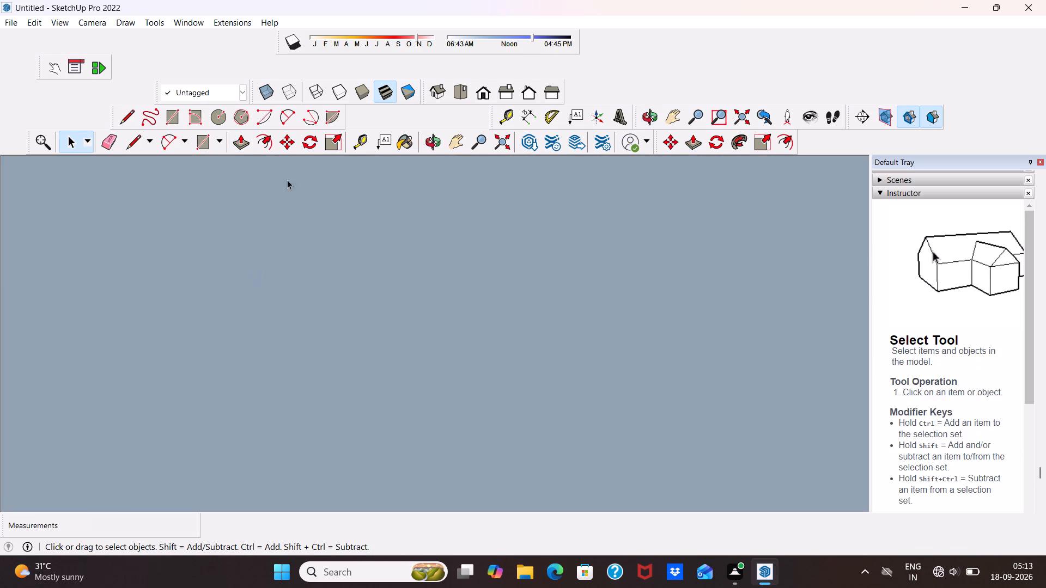
left_click(474, 90)
scroll(473, 111, "down", 3)
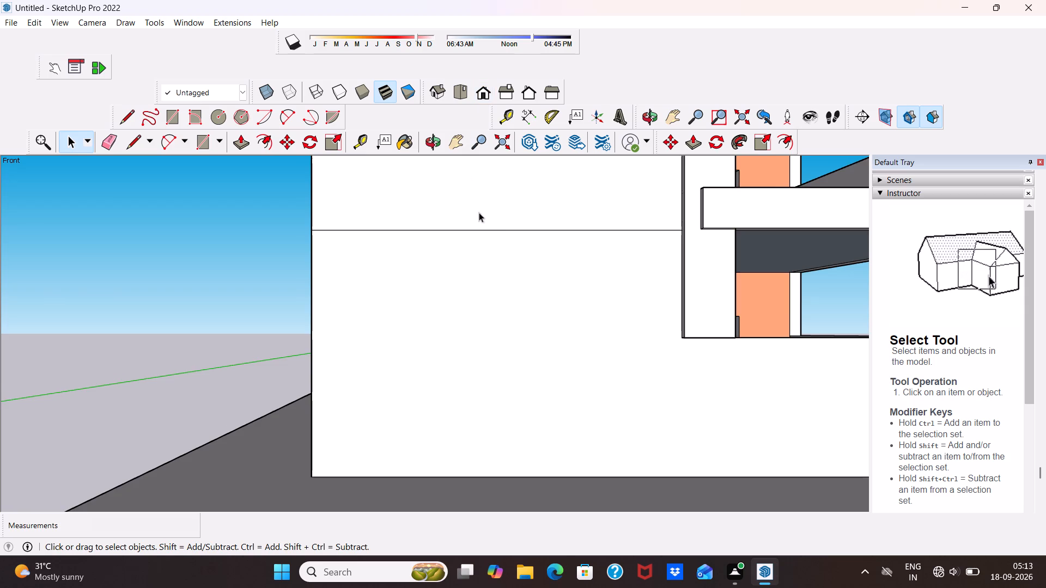
scroll(479, 212, "down", 2)
scroll(715, 209, "down", 2)
middle_click_drag(715, 209, 591, 328)
scroll(588, 369, "up", 7)
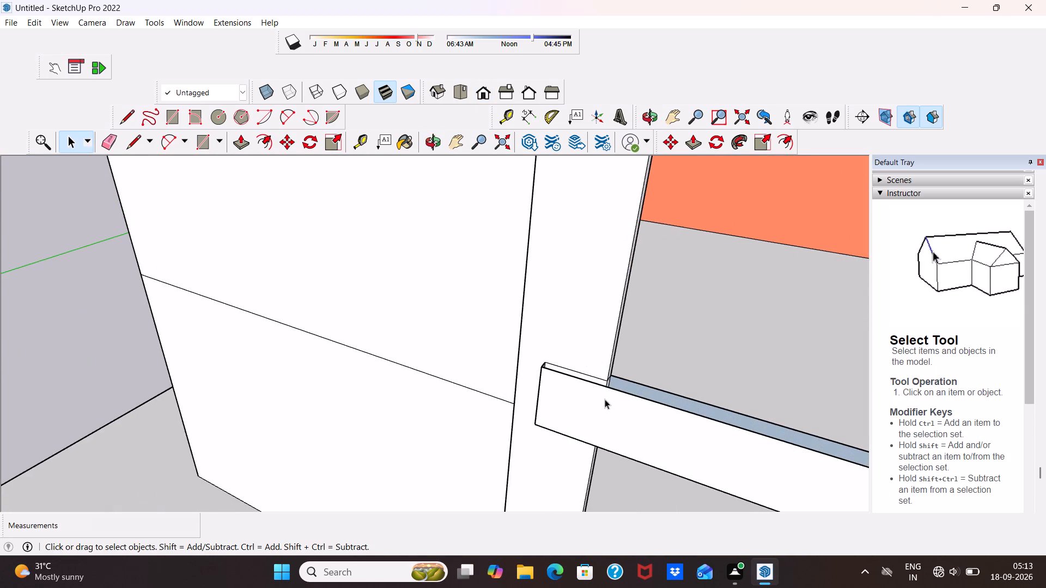
scroll(606, 384, "up", 6)
middle_click_drag(615, 379, 337, 343)
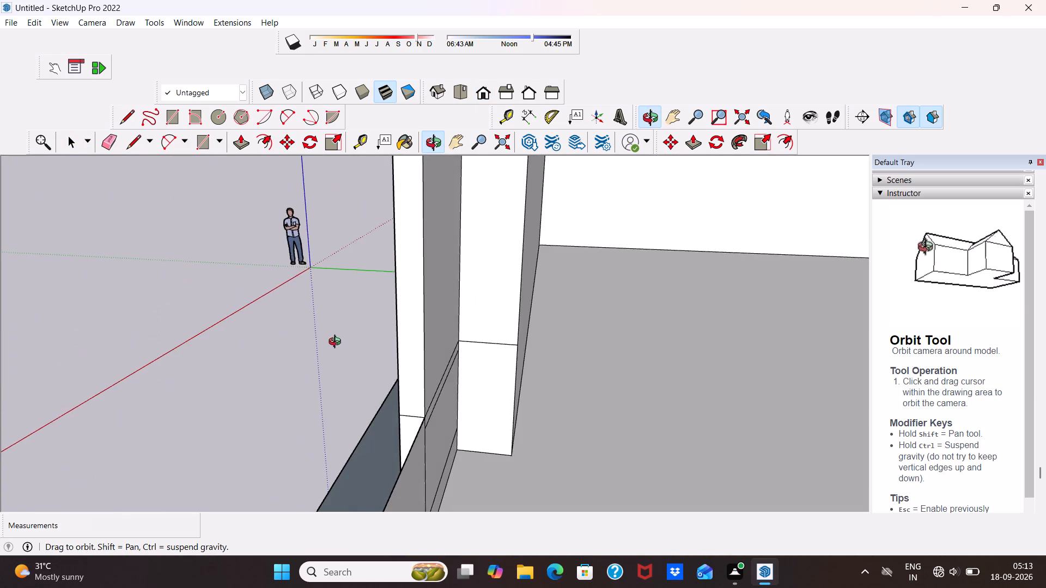
middle_click_drag(337, 343, 400, 334)
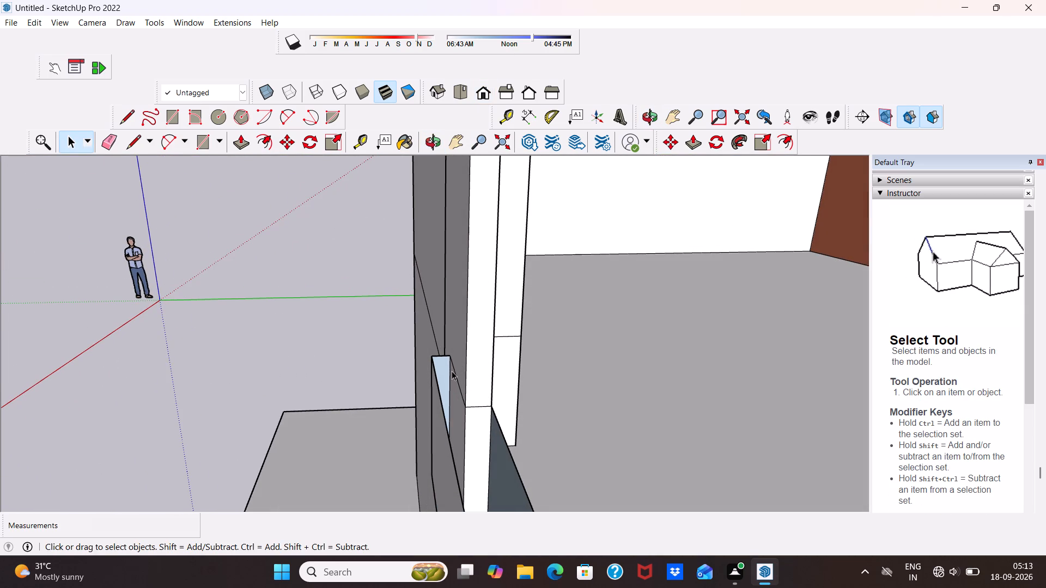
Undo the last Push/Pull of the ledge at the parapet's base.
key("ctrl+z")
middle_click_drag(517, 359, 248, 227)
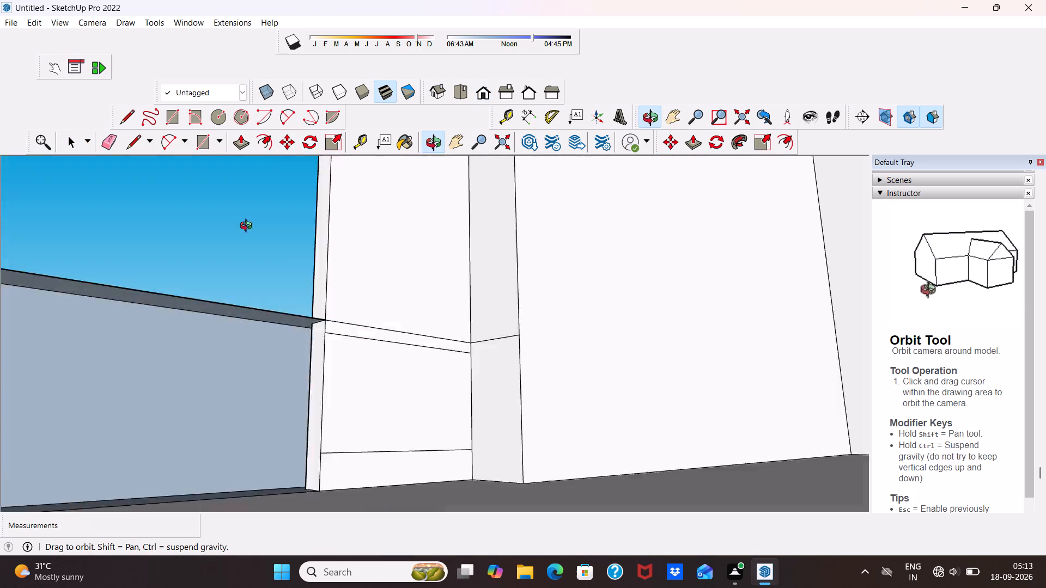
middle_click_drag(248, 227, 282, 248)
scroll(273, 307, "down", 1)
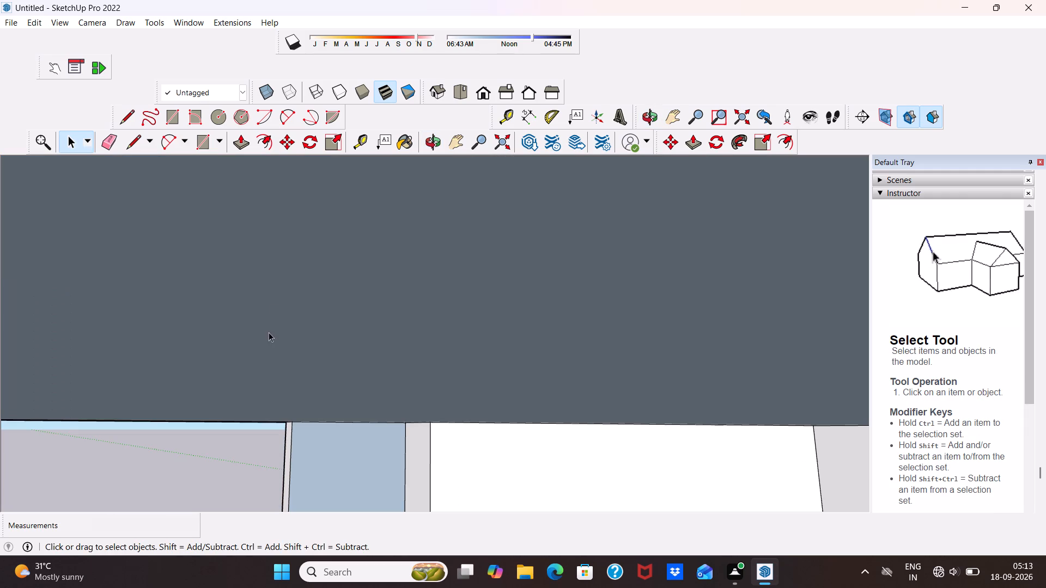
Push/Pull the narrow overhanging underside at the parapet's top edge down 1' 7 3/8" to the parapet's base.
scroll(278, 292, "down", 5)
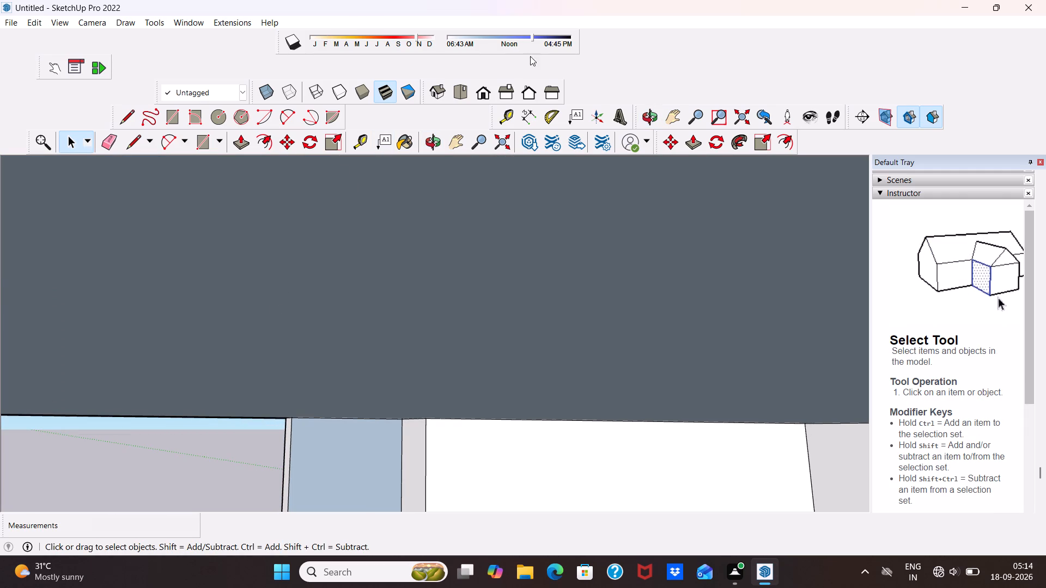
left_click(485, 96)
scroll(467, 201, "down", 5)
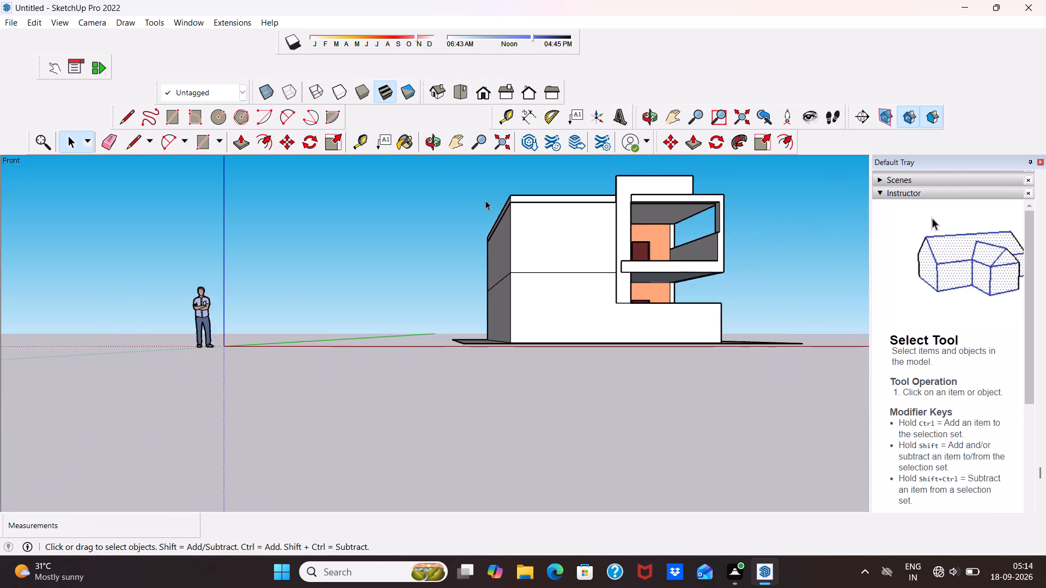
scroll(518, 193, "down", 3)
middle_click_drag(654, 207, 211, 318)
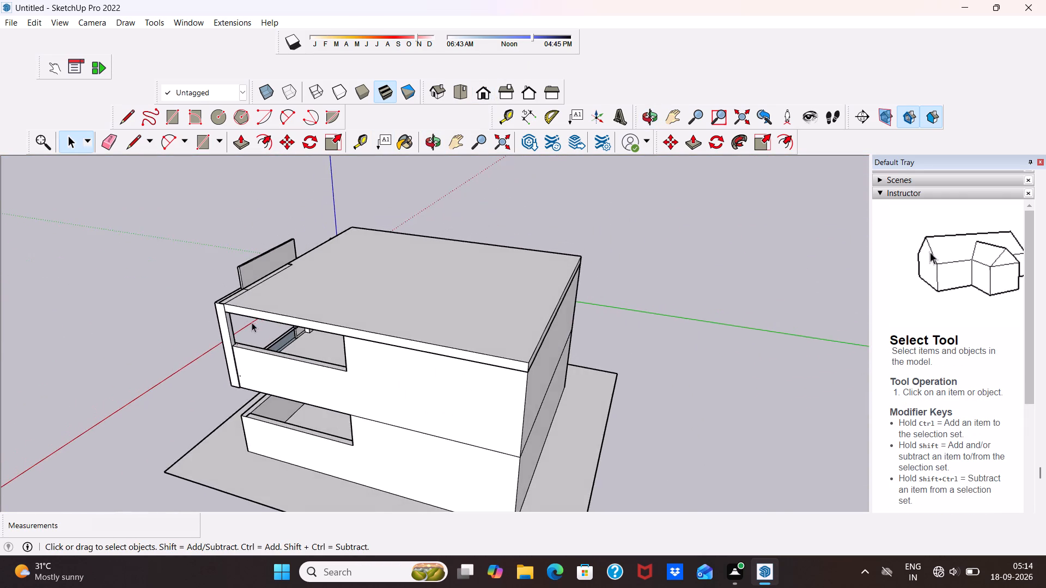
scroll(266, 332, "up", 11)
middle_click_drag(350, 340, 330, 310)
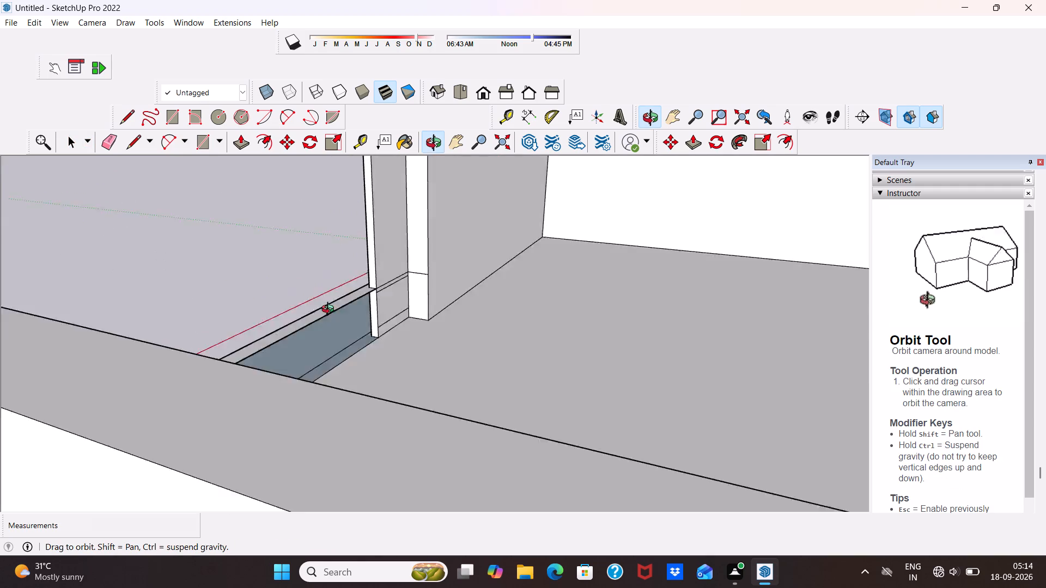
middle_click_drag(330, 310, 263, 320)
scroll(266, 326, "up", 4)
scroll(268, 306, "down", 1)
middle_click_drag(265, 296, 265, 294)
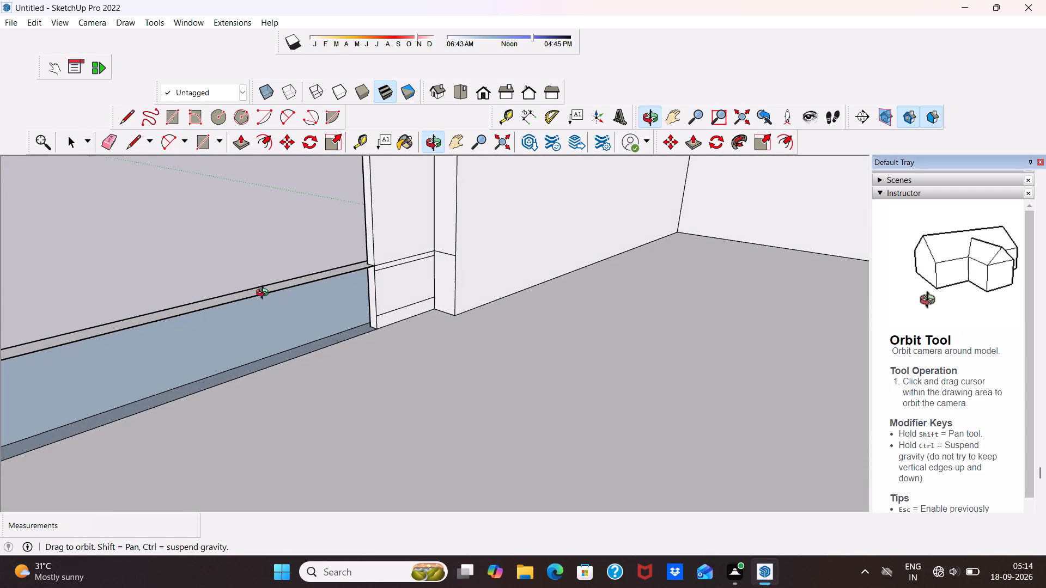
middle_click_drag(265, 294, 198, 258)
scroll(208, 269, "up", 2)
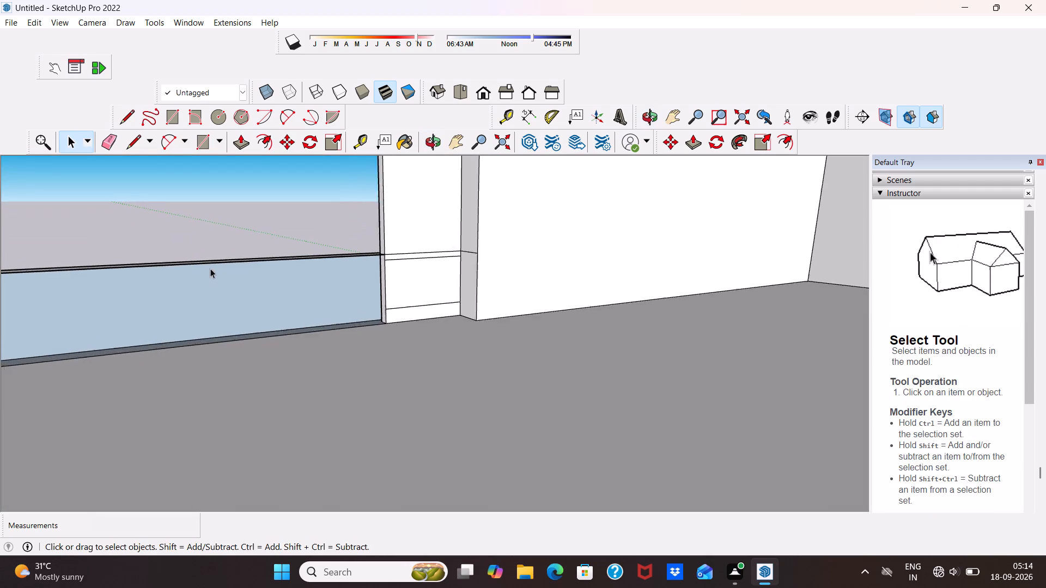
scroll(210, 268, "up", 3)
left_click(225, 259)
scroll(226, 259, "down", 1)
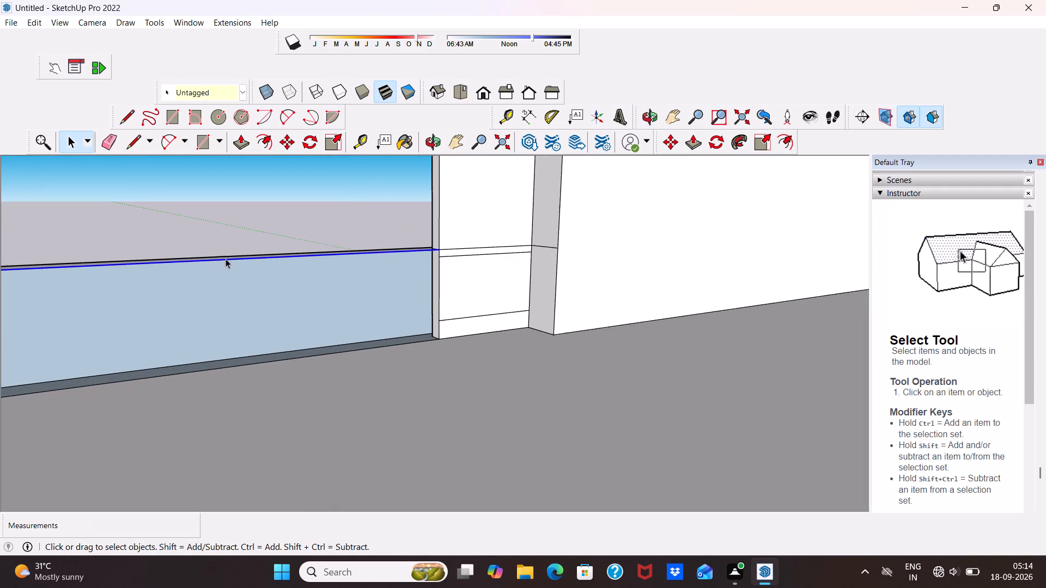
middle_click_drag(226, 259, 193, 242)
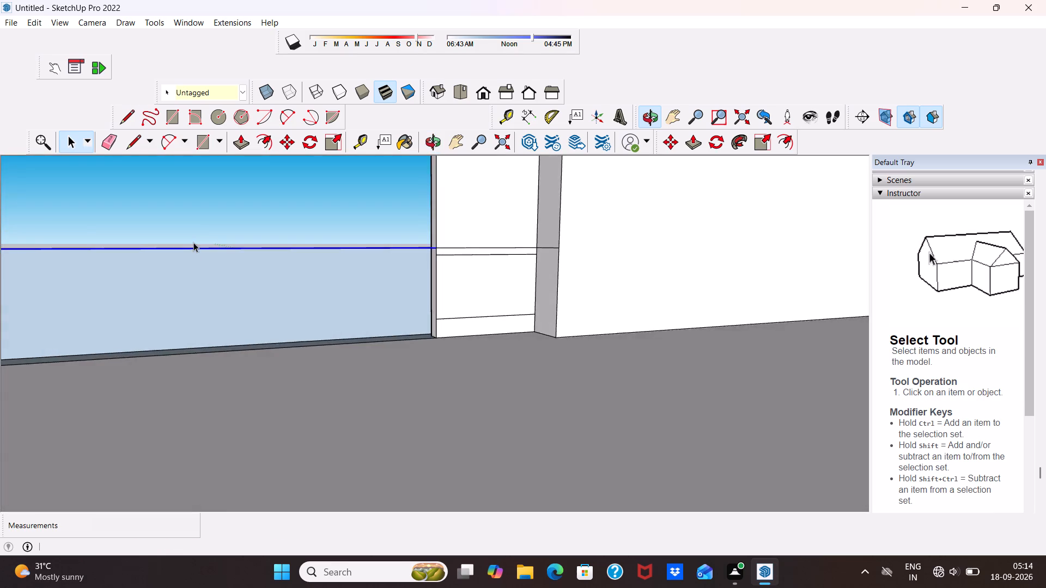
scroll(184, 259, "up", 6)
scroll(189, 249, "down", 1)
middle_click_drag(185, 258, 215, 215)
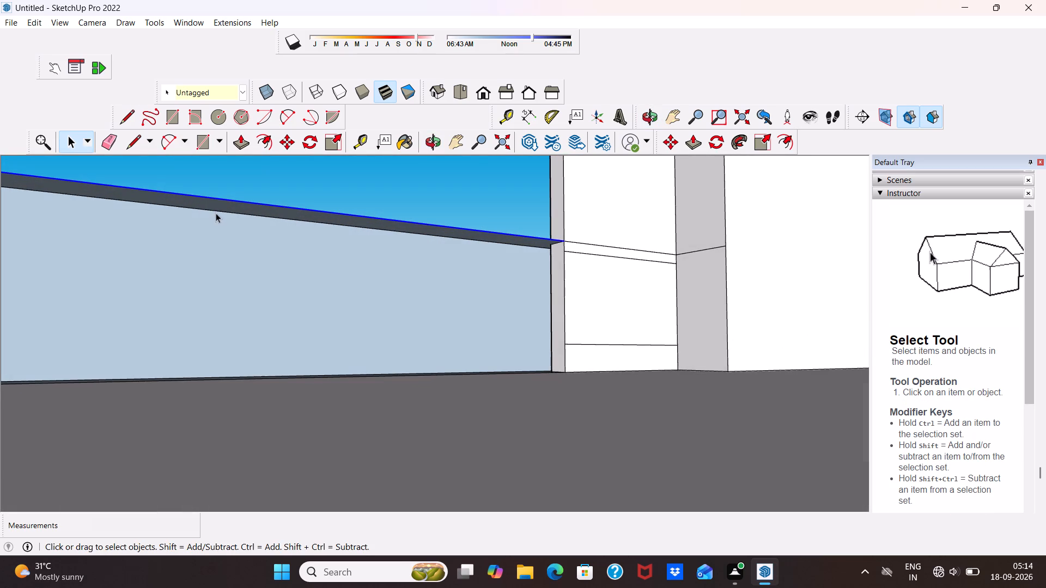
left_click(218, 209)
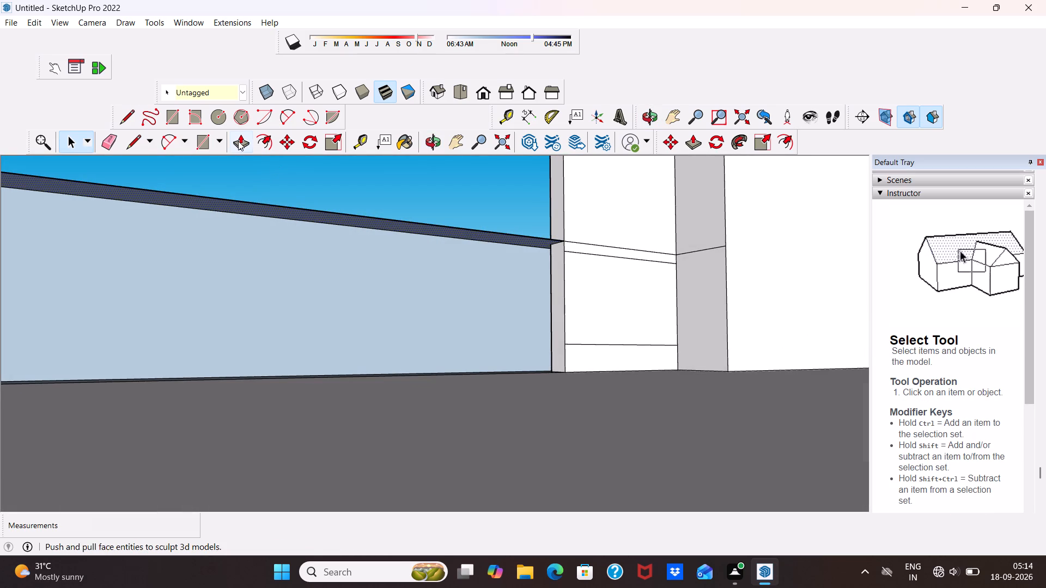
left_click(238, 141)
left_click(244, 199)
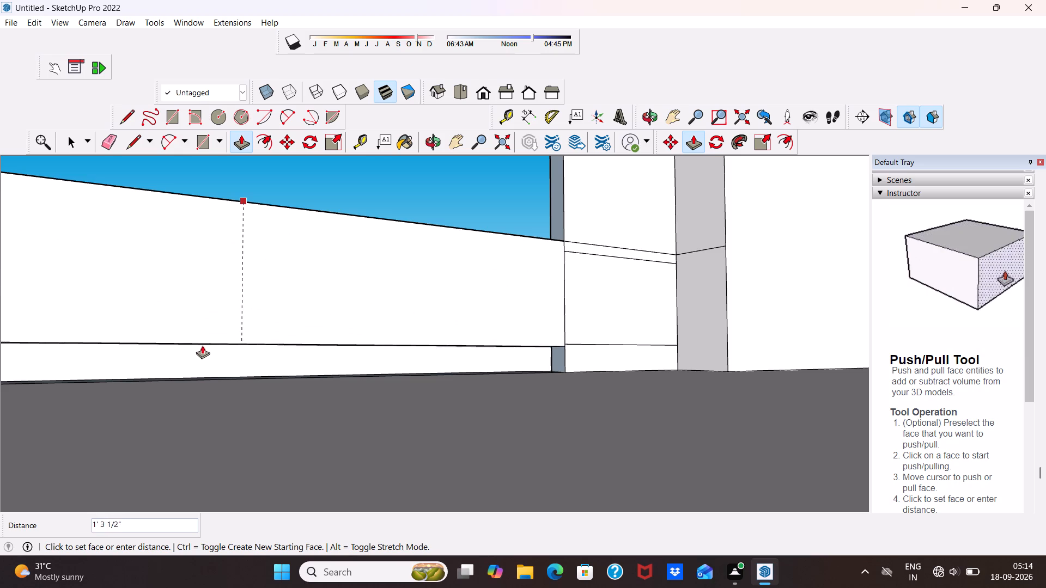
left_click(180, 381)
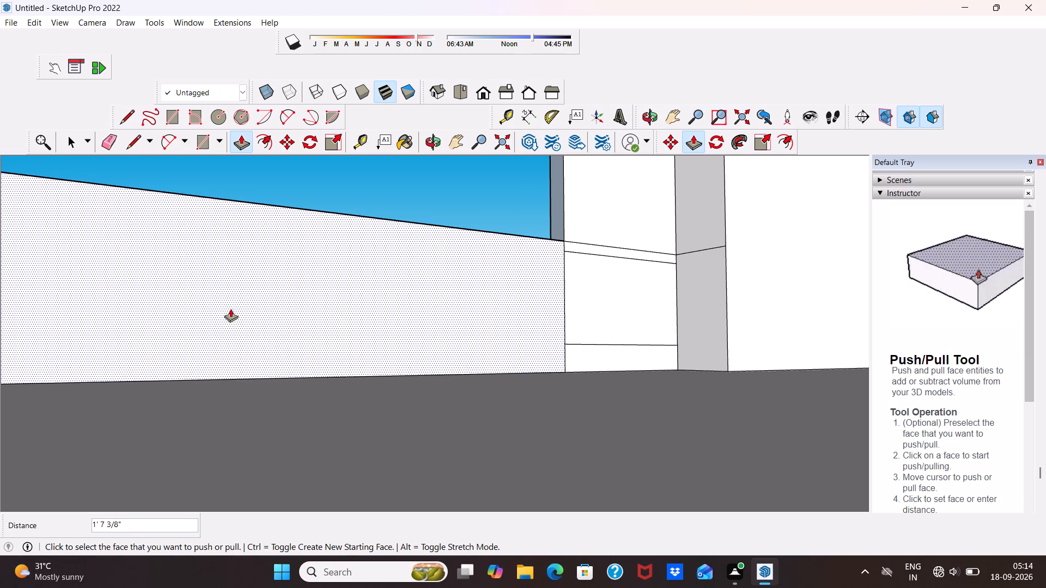
Examine the filled parapet and its junction with the front column from outside the building.
scroll(234, 307, "down", 2)
middle_click_drag(235, 305, 584, 363)
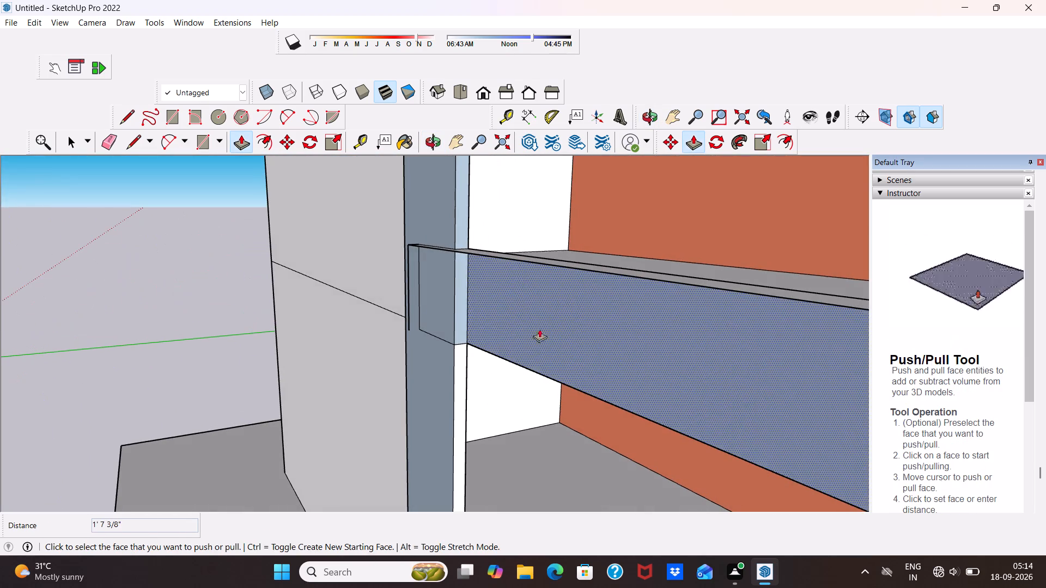
middle_click_drag(371, 278, 512, 258)
scroll(643, 272, "up", 2)
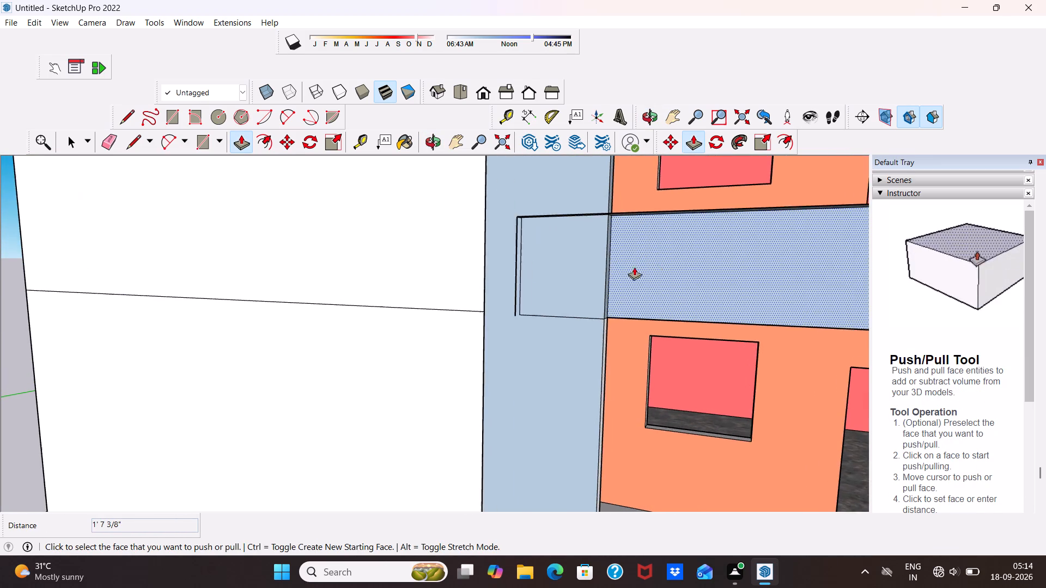
scroll(606, 259, "down", 4)
scroll(636, 223, "up", 1)
middle_click_drag(634, 233, 774, 232)
scroll(753, 237, "down", 4)
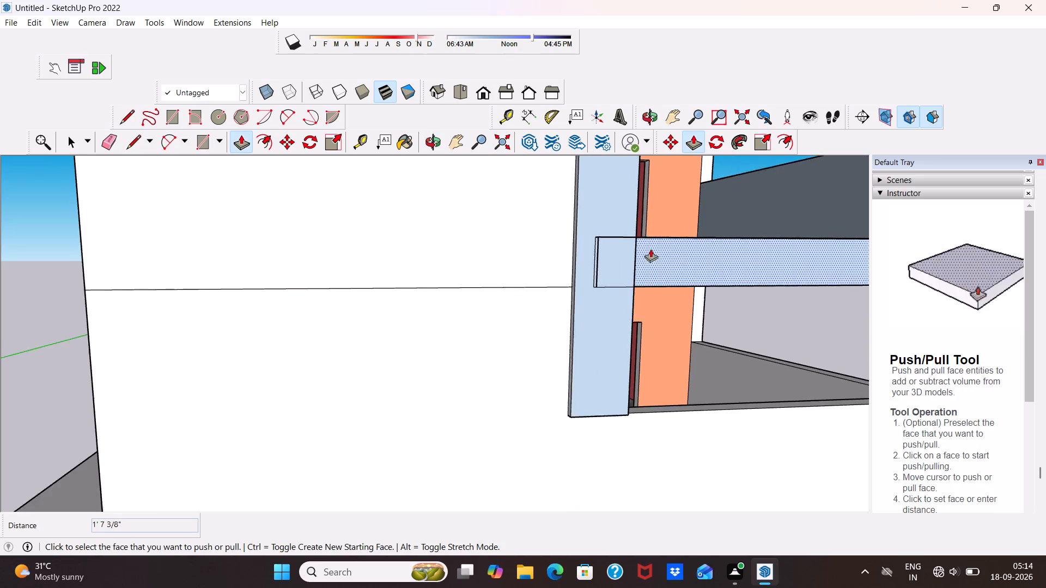
scroll(650, 249, "down", 4)
scroll(686, 257, "up", 4)
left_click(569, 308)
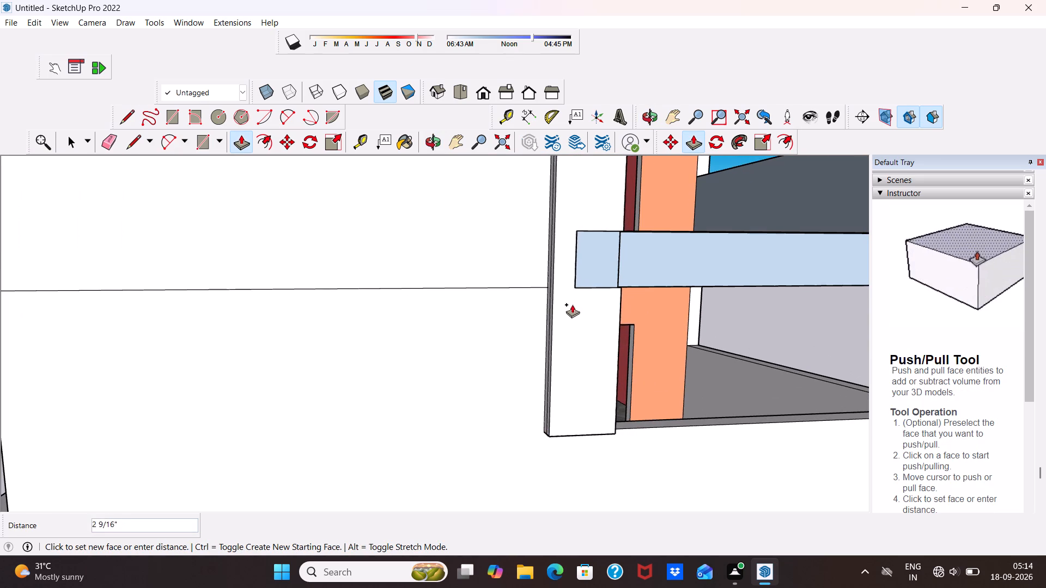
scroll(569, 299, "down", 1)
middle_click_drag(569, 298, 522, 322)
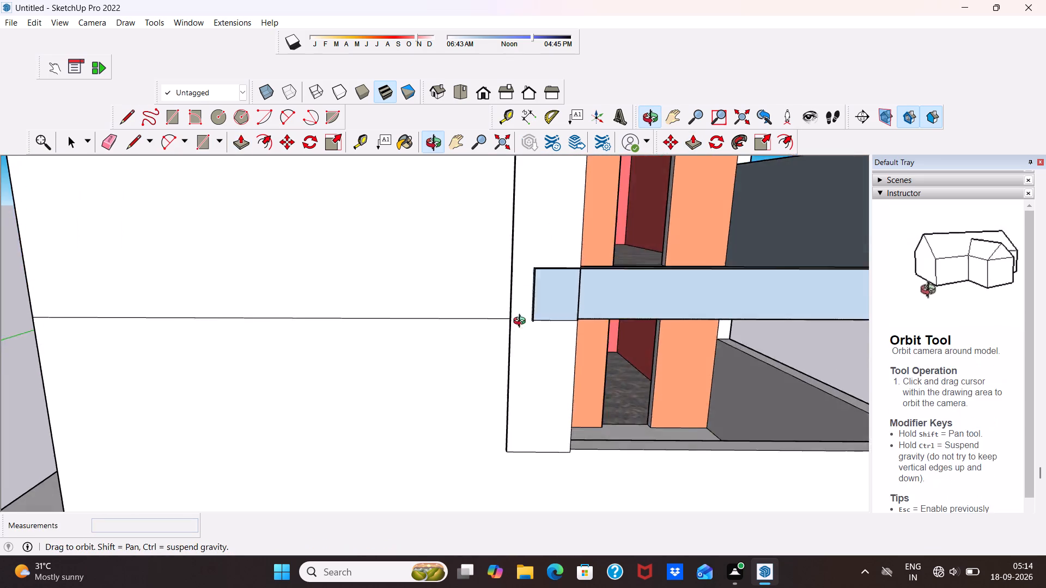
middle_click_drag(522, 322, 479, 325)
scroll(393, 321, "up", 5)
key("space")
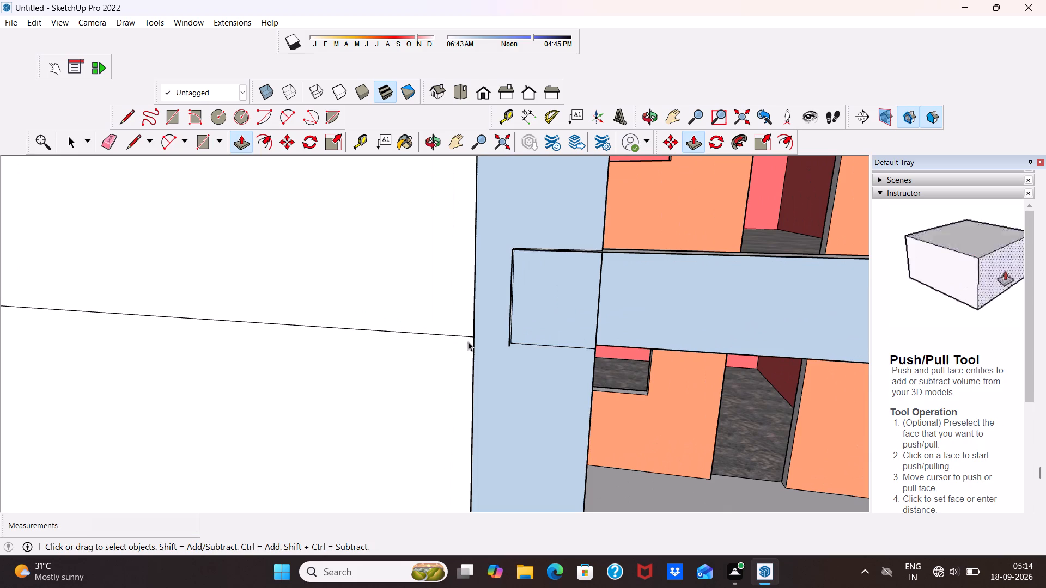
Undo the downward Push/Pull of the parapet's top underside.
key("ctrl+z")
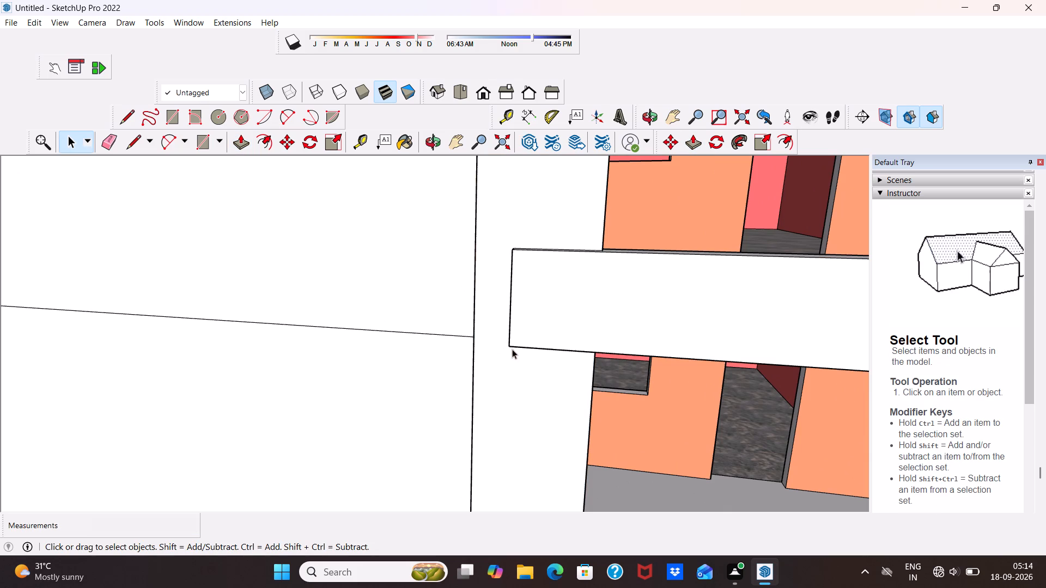
Push/Pull the narrow ledge at the parapet's base up 1' 7 3/8" to the parapet's top edge.
left_click_drag(517, 348, 539, 347)
middle_click_drag(539, 347, 737, 326)
scroll(585, 299, "down", 1)
middle_click_drag(695, 257, 684, 295)
scroll(694, 259, "down", 1)
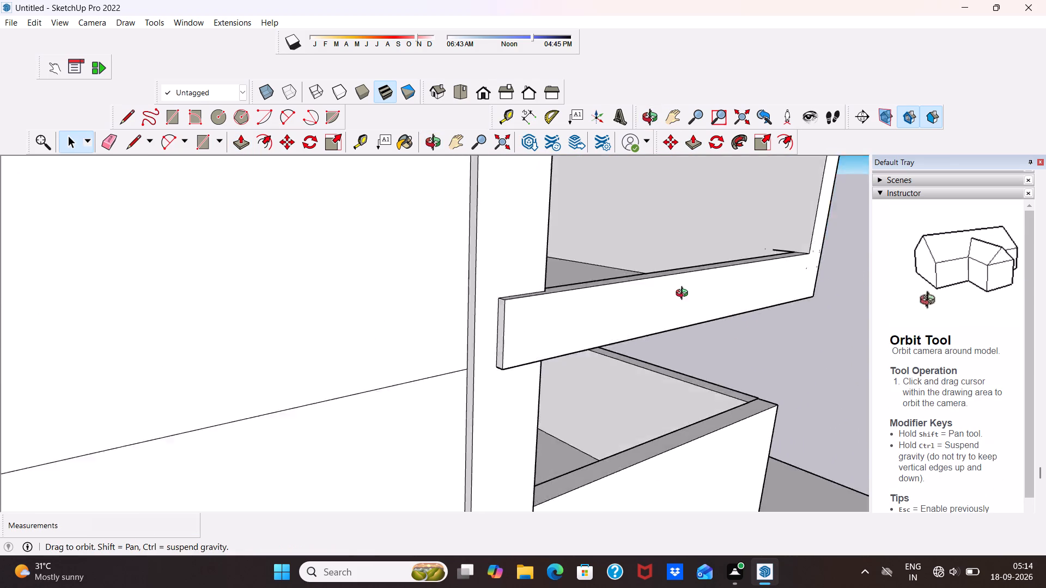
middle_click_drag(684, 295, 83, 315)
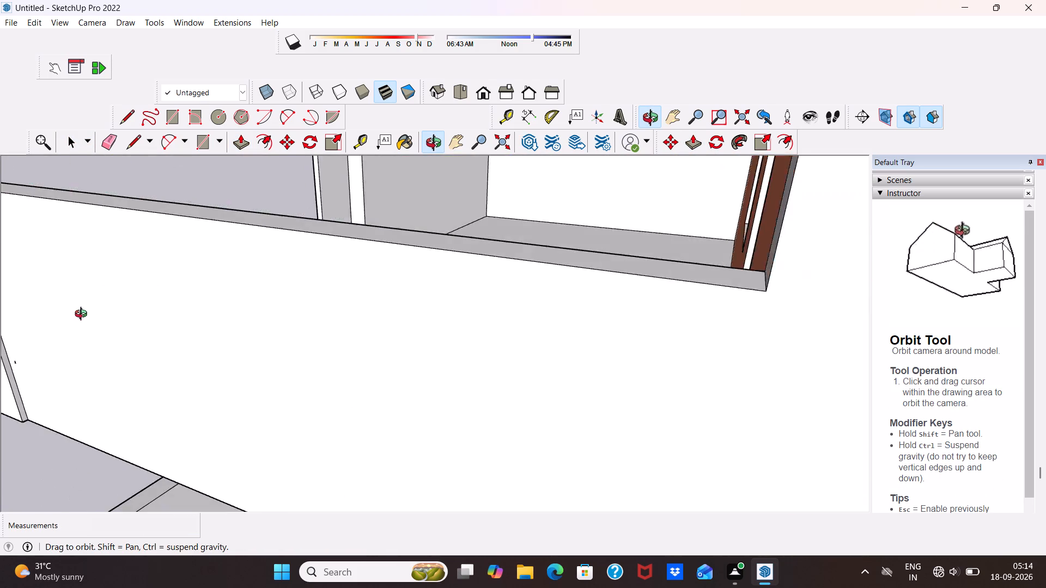
middle_click_drag(83, 315, 67, 372)
scroll(147, 302, "up", 4)
left_click(250, 379)
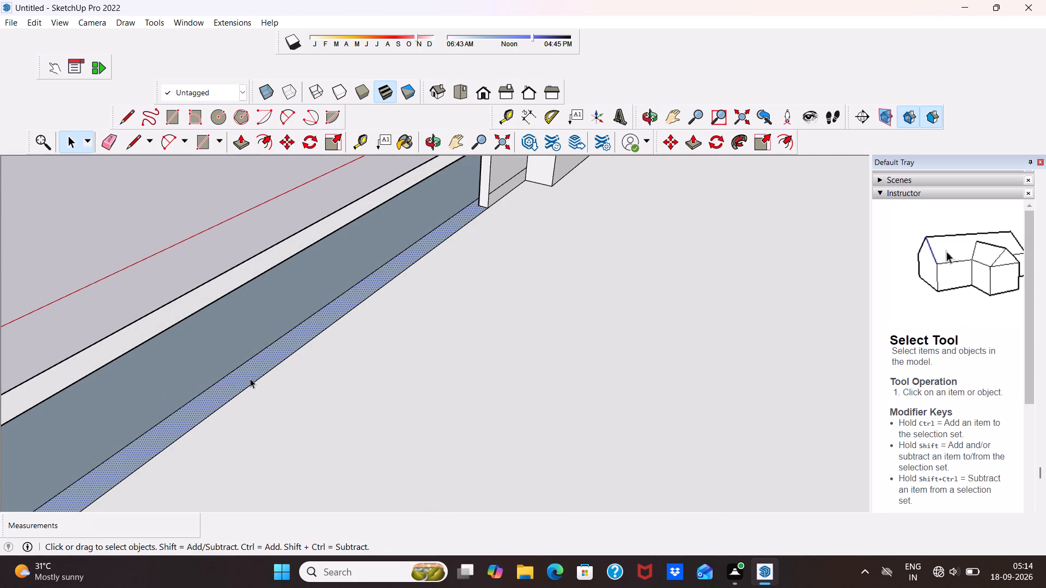
middle_click_drag(147, 386, 77, 346)
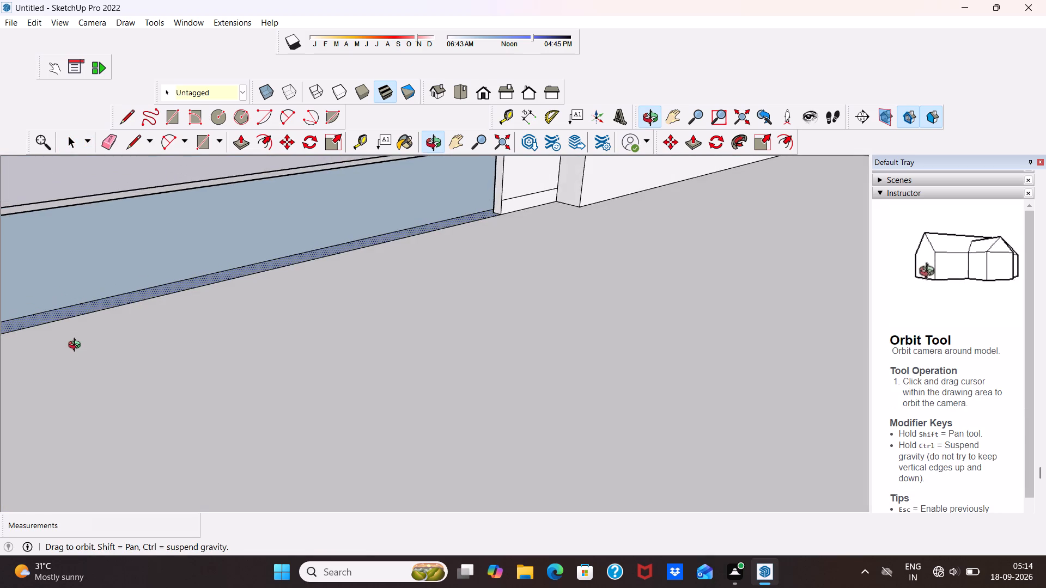
middle_click_drag(77, 346, 77, 346)
scroll(93, 303, "up", 3)
middle_click_drag(87, 268, 56, 285)
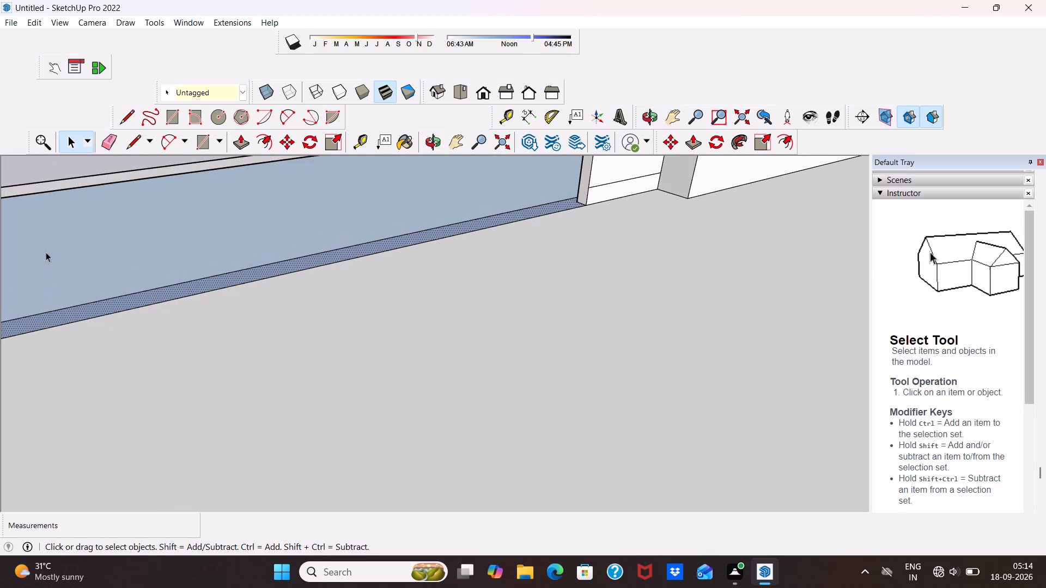
left_click(80, 317)
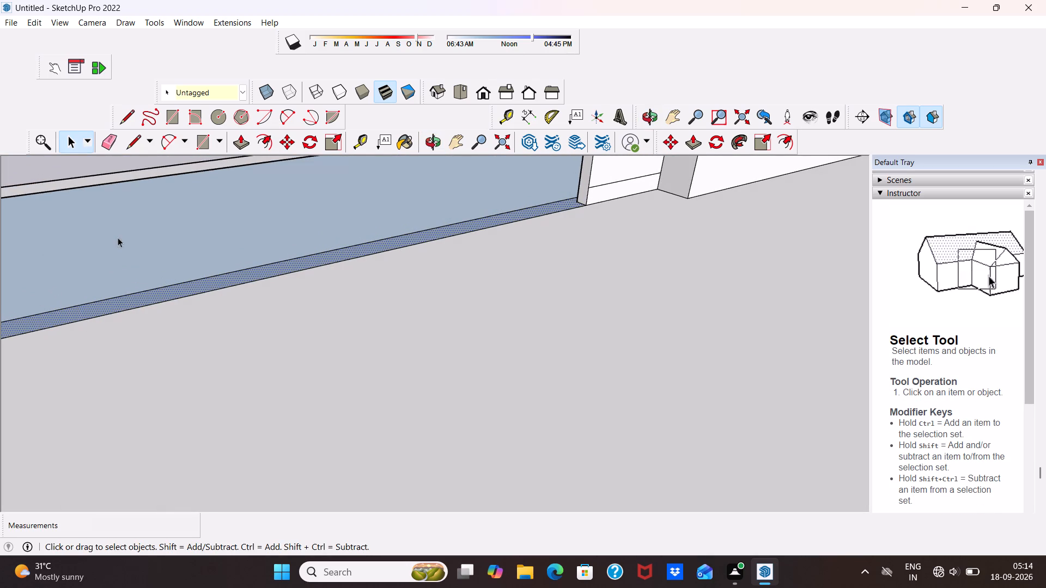
left_click(231, 145)
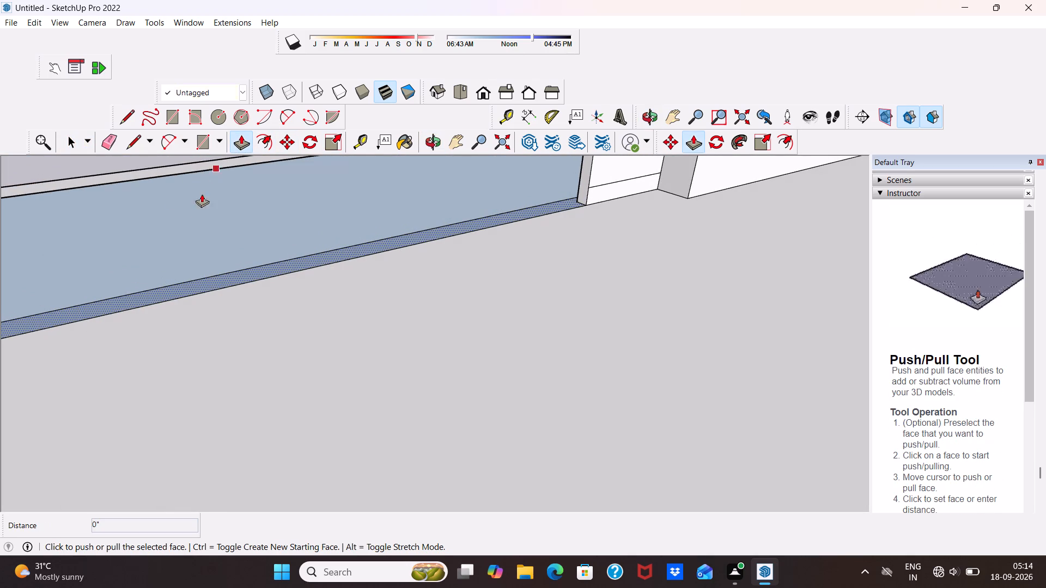
left_click(183, 280)
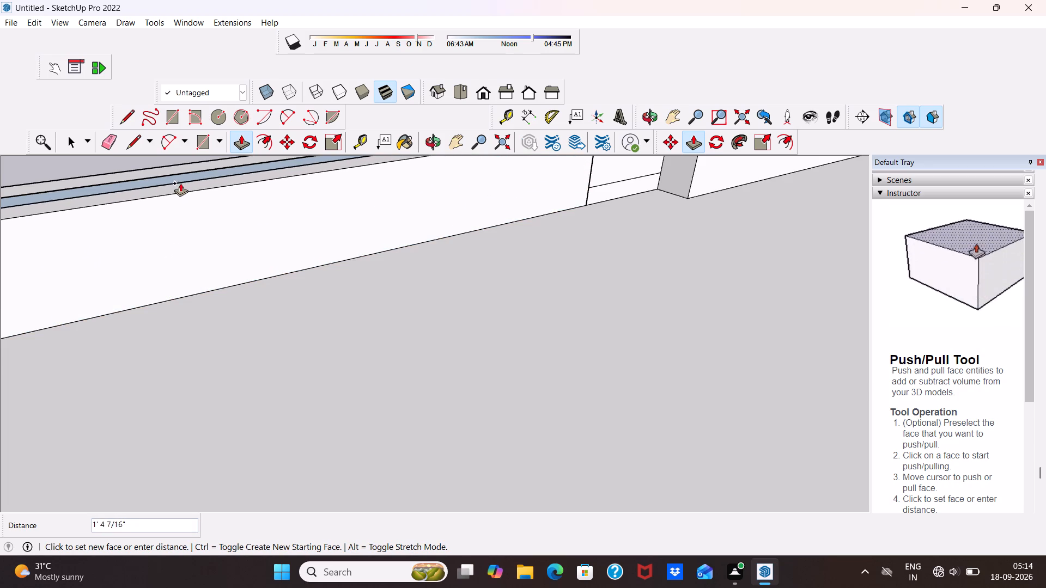
left_click(180, 169)
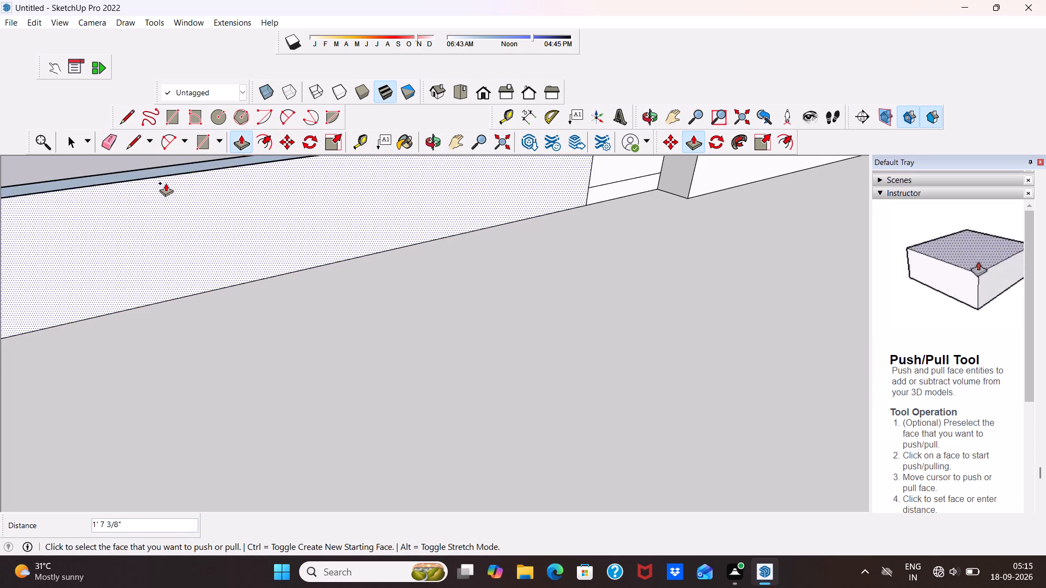
Push/Pull the narrow recessed strip along the front parapet band partway toward the band's outer face.
scroll(155, 176, "down", 1)
middle_click_drag(155, 175, 446, 252)
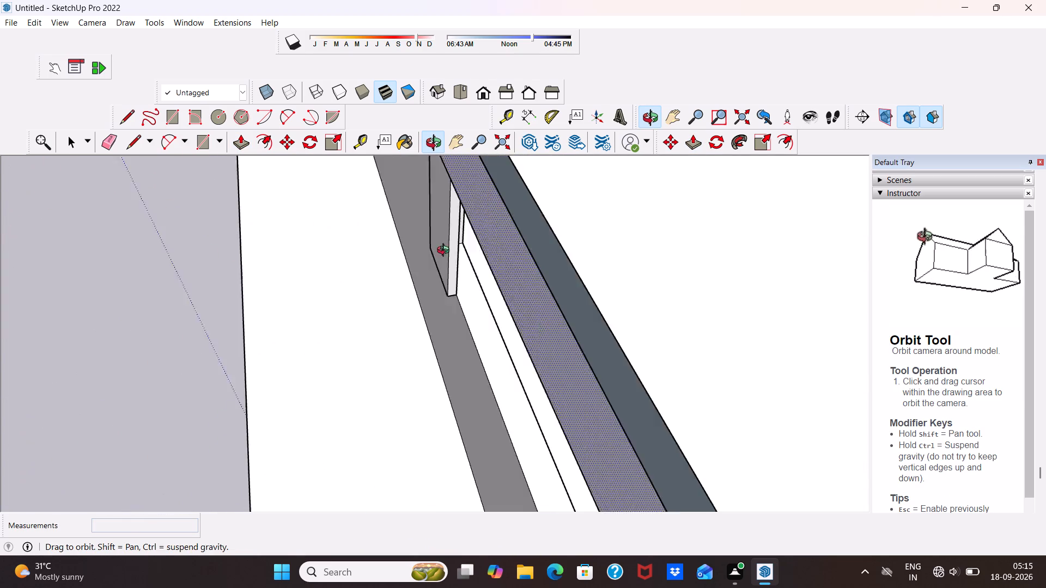
middle_click_drag(446, 252, 499, 258)
scroll(463, 266, "down", 1)
middle_click_drag(483, 264, 384, 298)
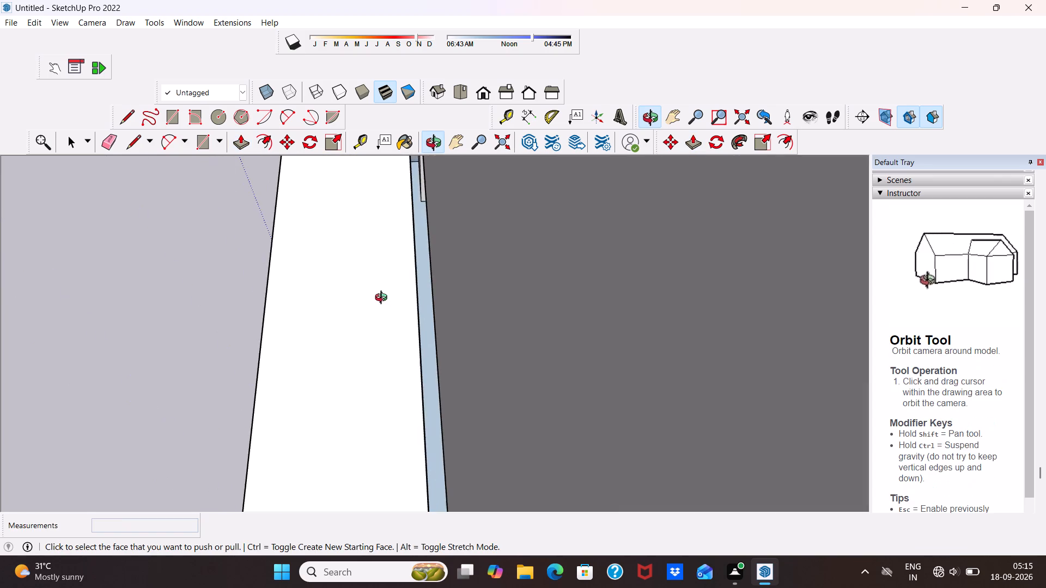
scroll(428, 280, "up", 10)
left_click(426, 276)
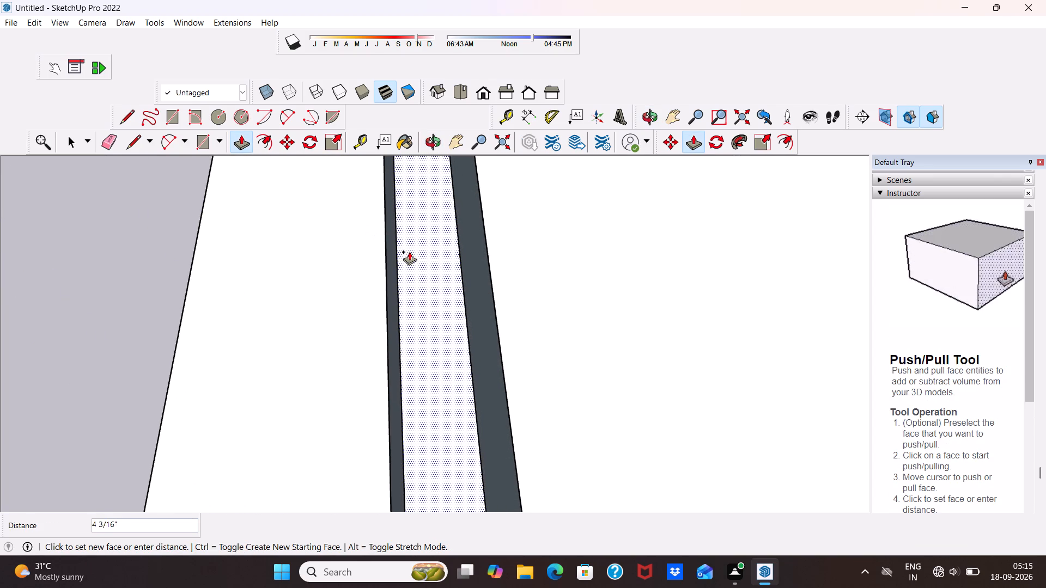
left_click(418, 253)
middle_click_drag(468, 240, 375, 216)
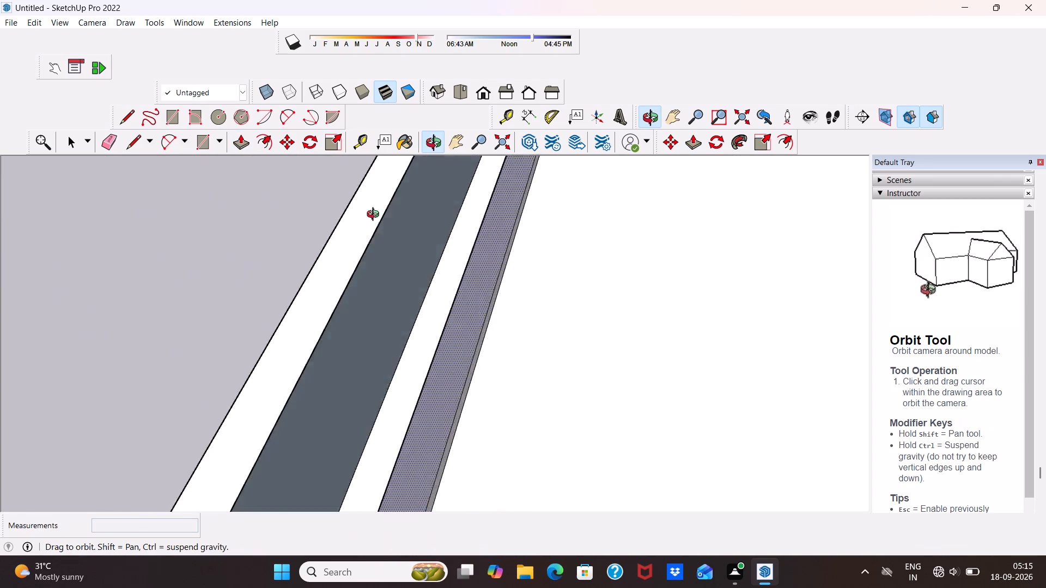
middle_click_drag(375, 216, 410, 249)
left_click_drag(433, 279, 432, 262)
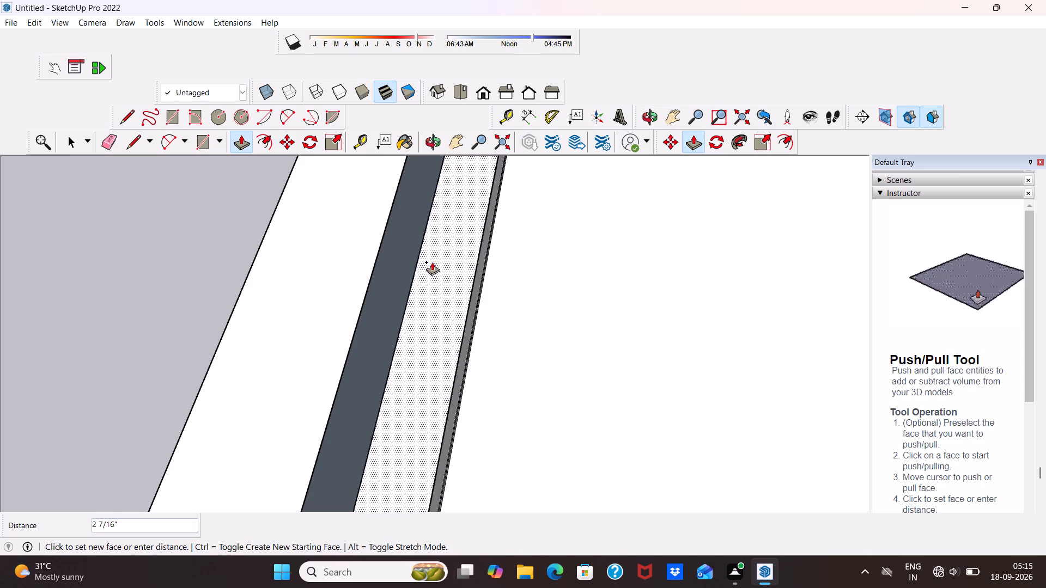
left_click_drag(432, 262, 398, 225)
Push/Pull the remaining recessed strip 8" to bring it flush with the parapet band's outer edge.
scroll(408, 237, "down", 1)
middle_click_drag(408, 237, 627, 221)
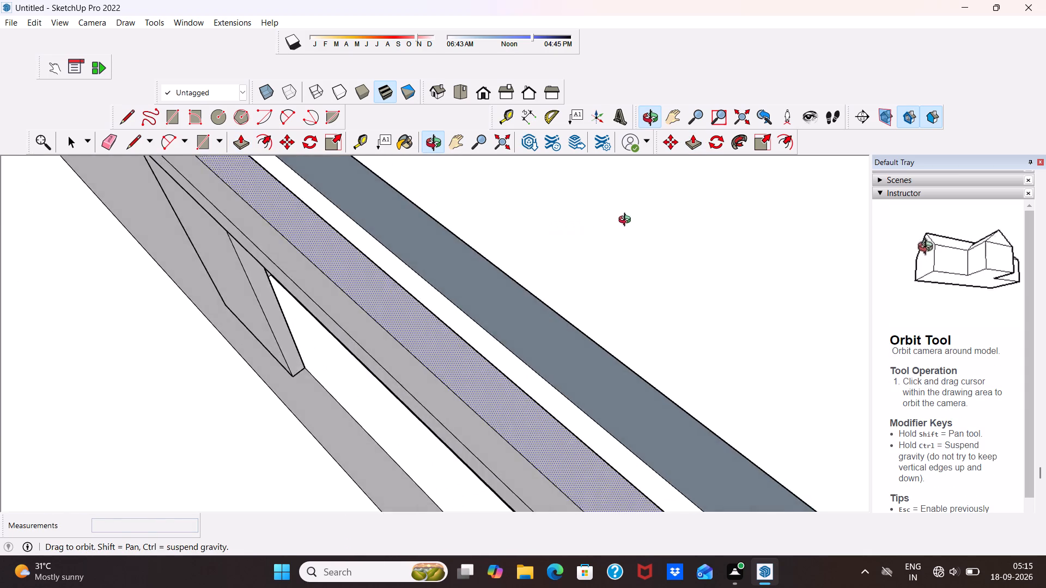
middle_click_drag(627, 221, 617, 233)
left_click_drag(470, 322, 482, 267)
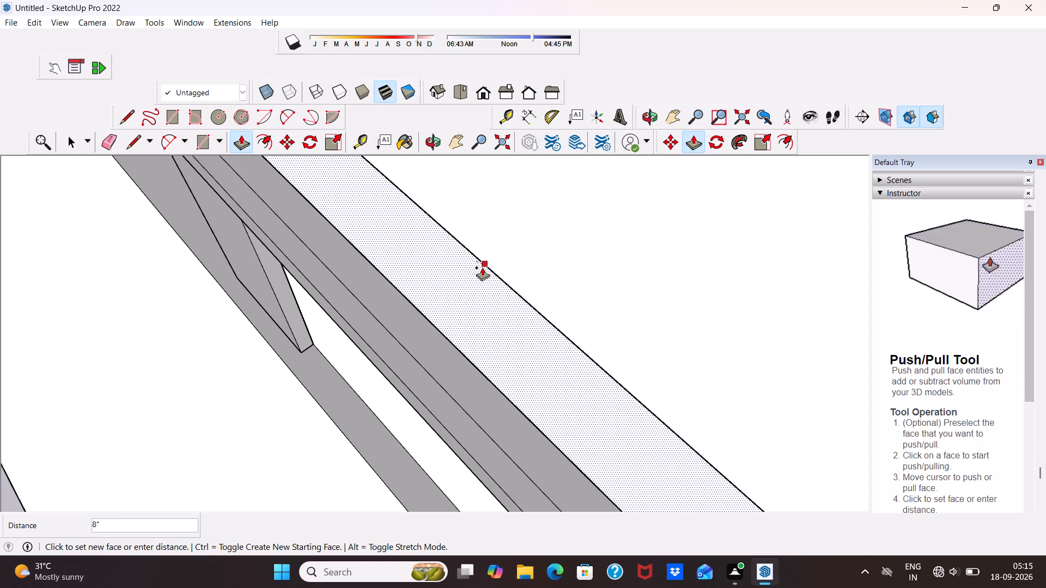
left_click_drag(482, 267, 482, 267)
Erase the two leftover lengthwise edges across the front face of the projecting parapet band.
scroll(459, 254, "down", 5)
middle_click_drag(431, 271, 595, 180)
scroll(595, 180, "up", 1)
scroll(573, 191, "down", 6)
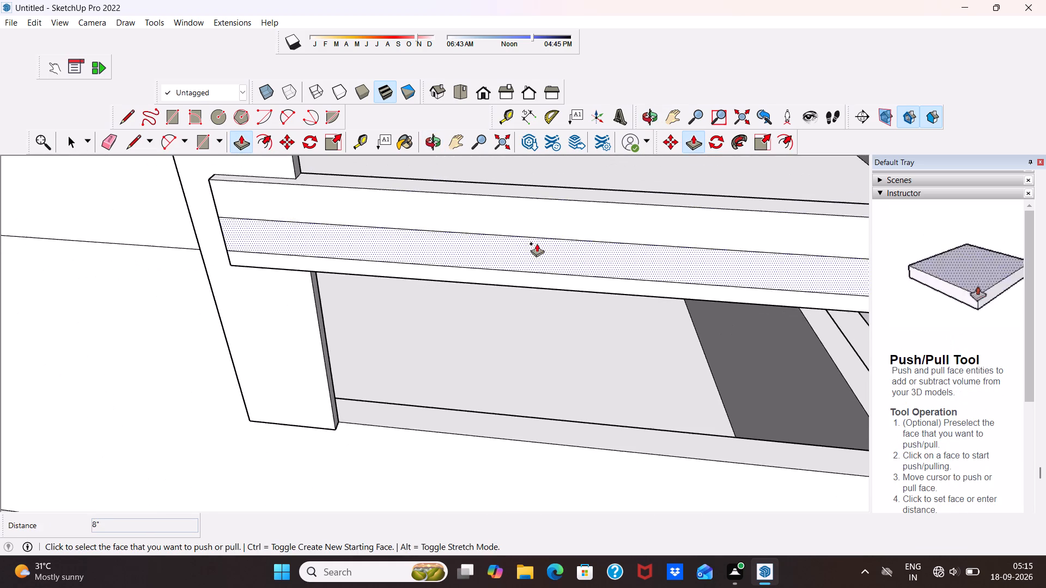
middle_click_drag(537, 243, 309, 343)
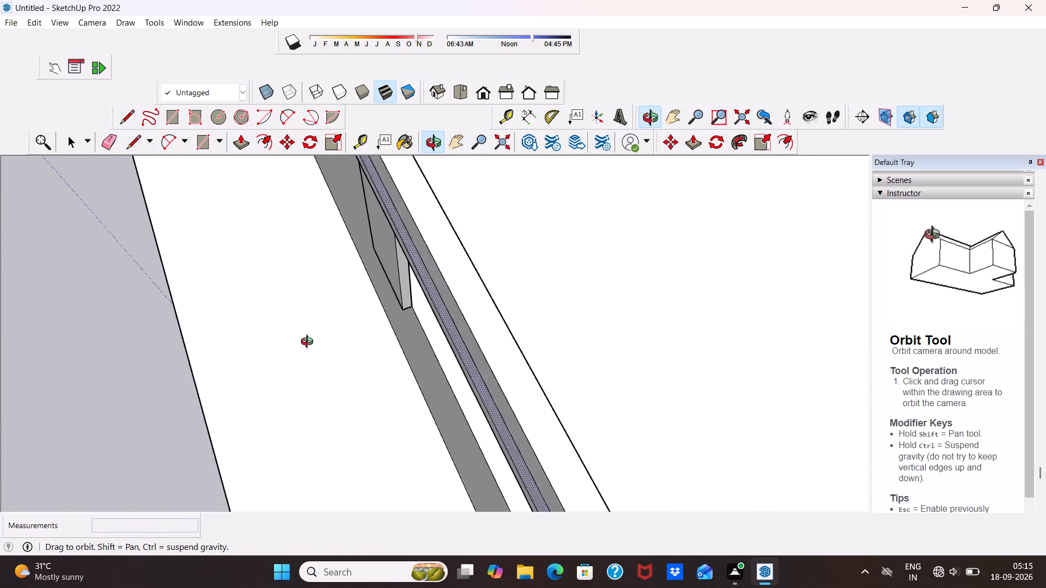
middle_click_drag(309, 343, 630, 263)
key("space")
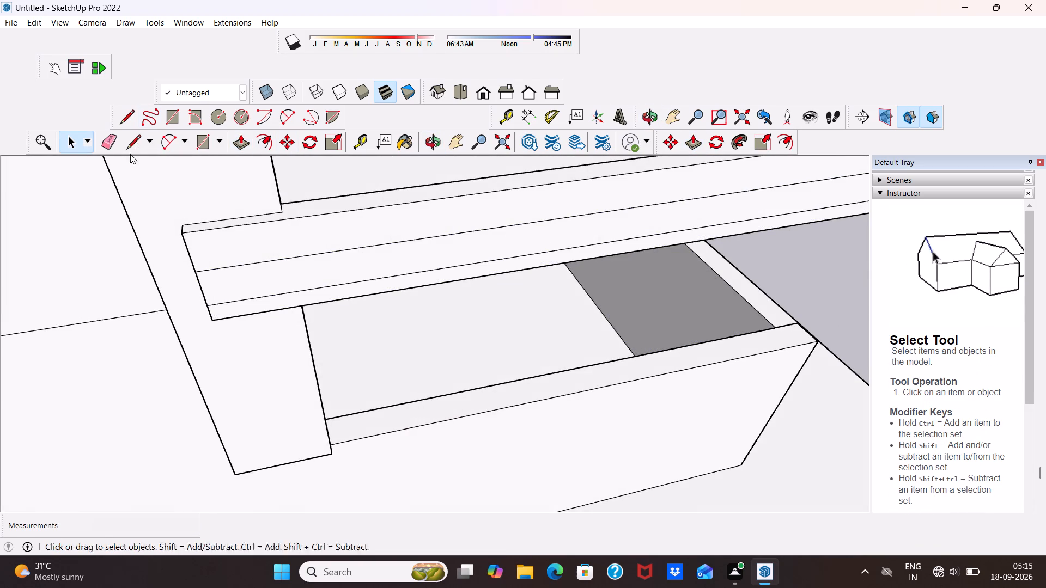
left_click(110, 142)
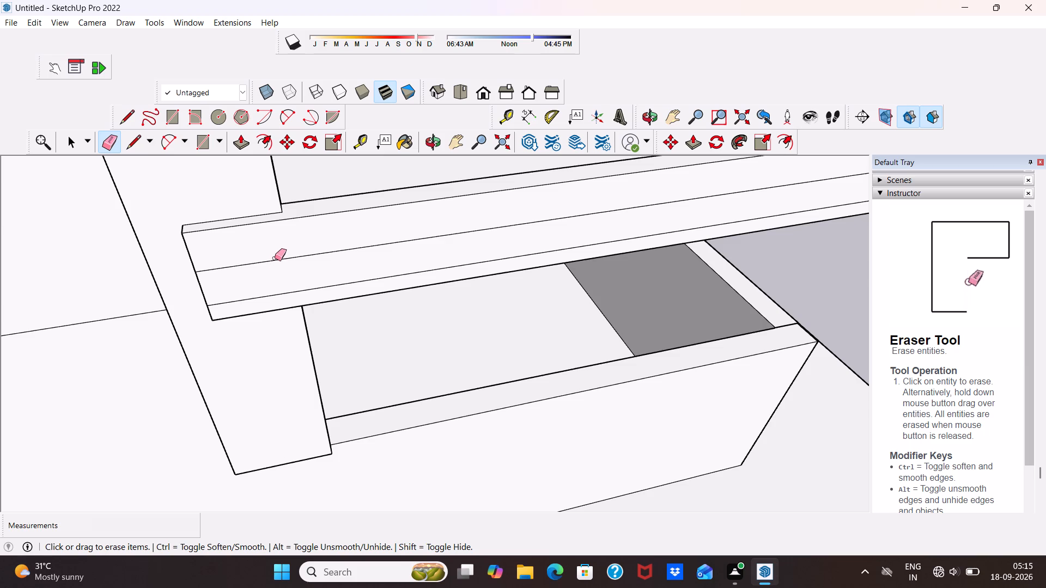
left_click(273, 259)
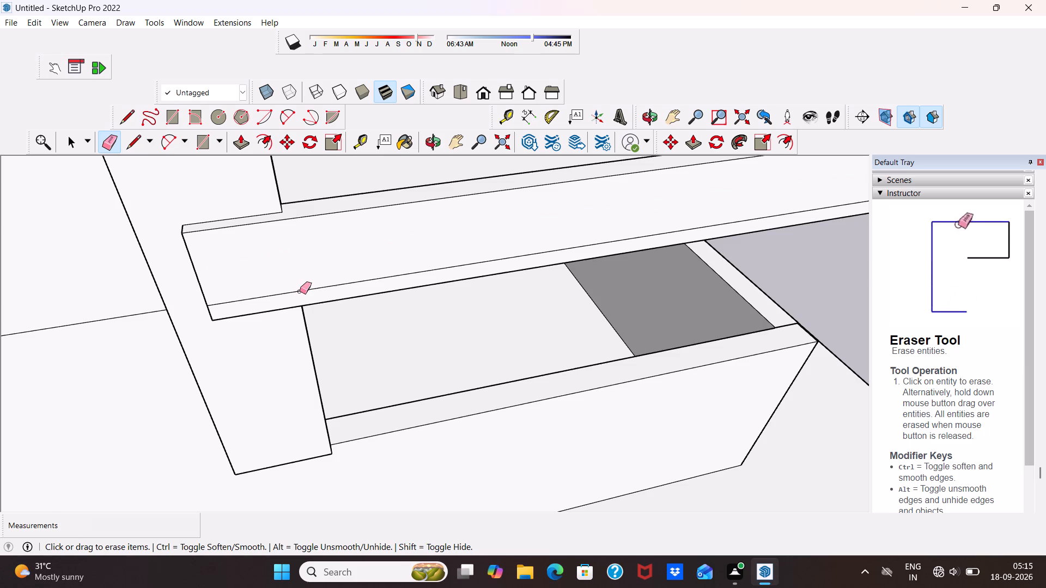
left_click(302, 289)
left_click(302, 290)
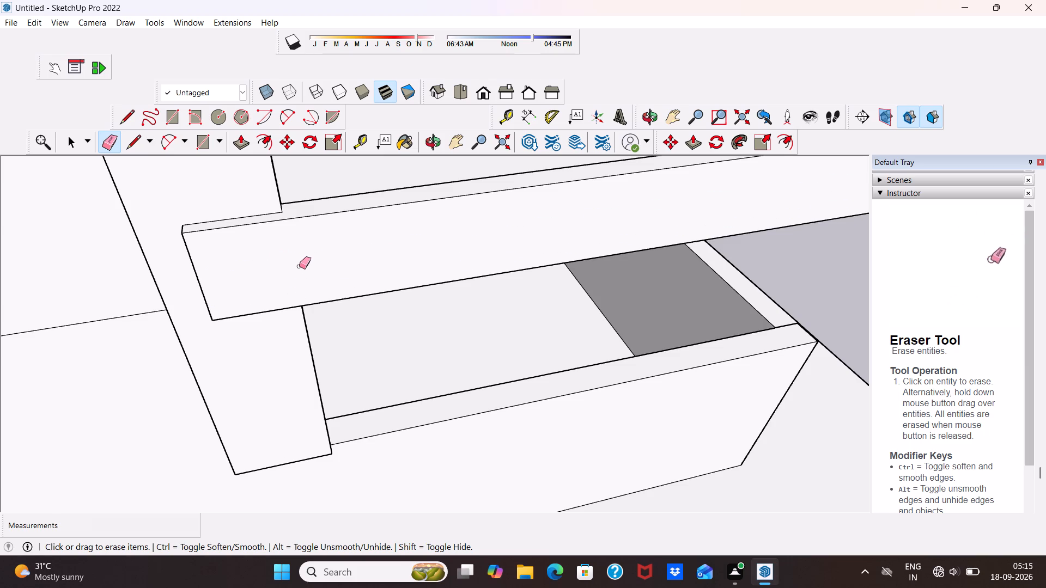
Erase the leftover lengthwise edges on the parapet's inner face, including the short piece beside the column.
scroll(302, 265, "down", 5)
middle_click_drag(410, 259, 0, 296)
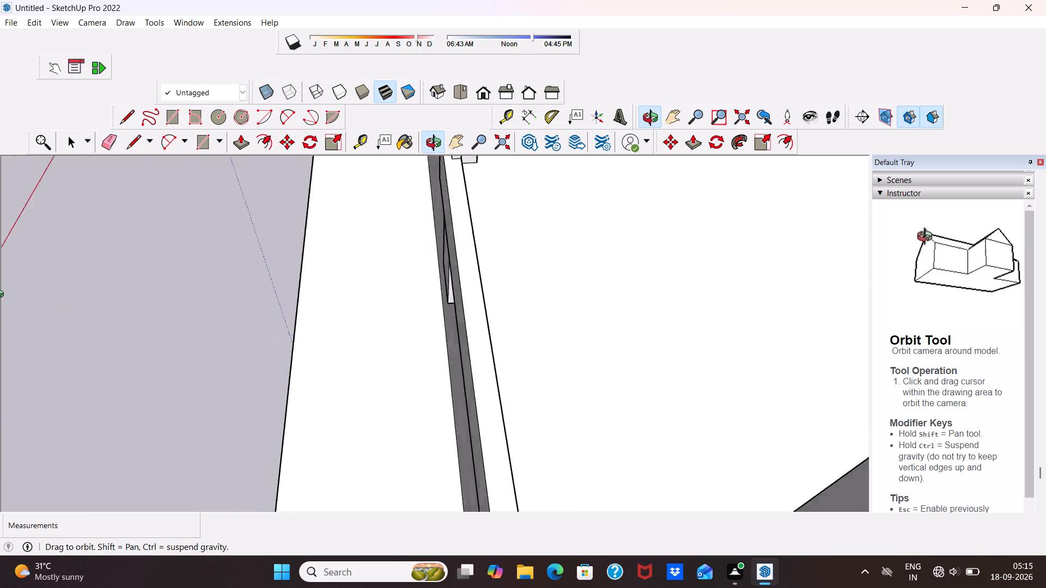
middle_click_drag(0, 296, 0, 286)
scroll(248, 222, "down", 4)
middle_click_drag(421, 256, 276, 262)
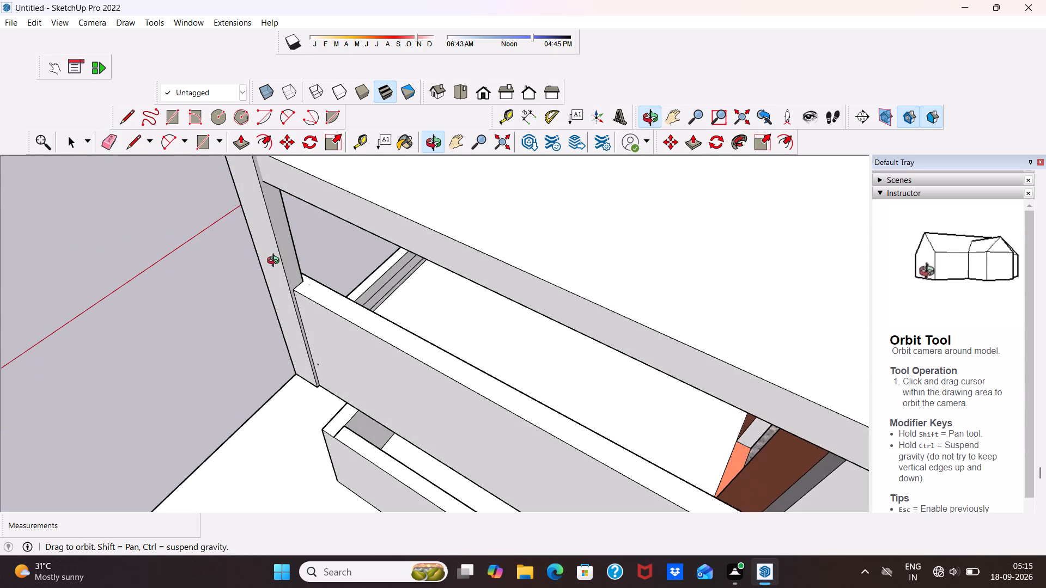
middle_click_drag(276, 262, 296, 258)
scroll(296, 258, "up", 3)
middle_click_drag(423, 278, 347, 239)
scroll(345, 242, "up", 5)
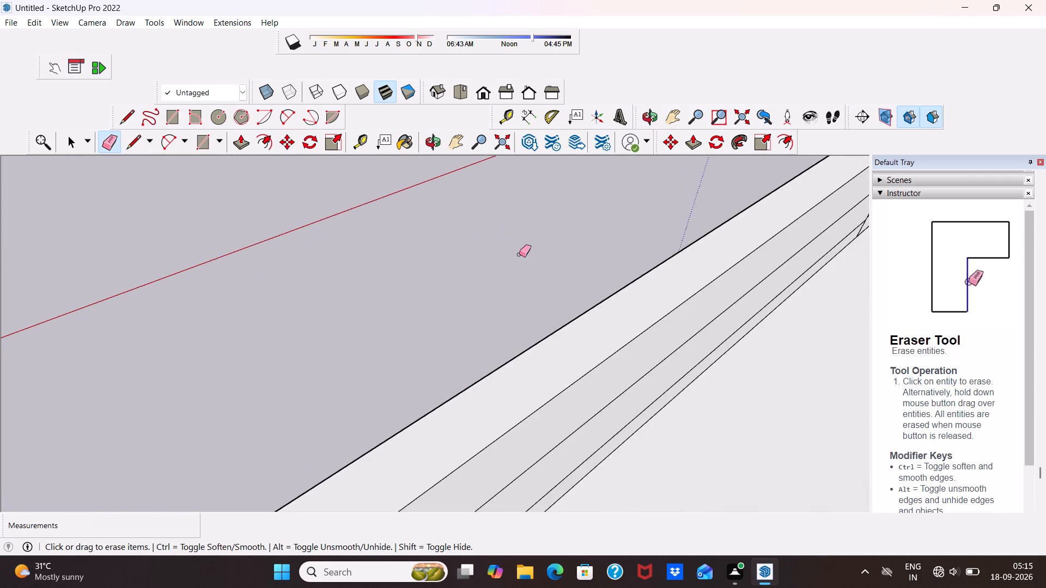
scroll(519, 254, "down", 4)
scroll(594, 272, "up", 4)
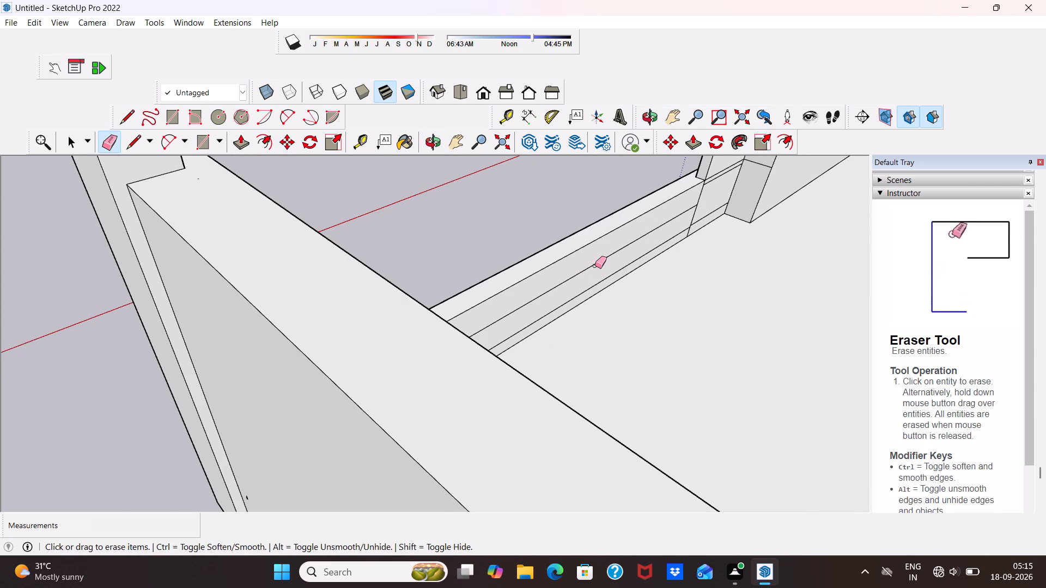
left_click(595, 266)
scroll(597, 275, "up", 5)
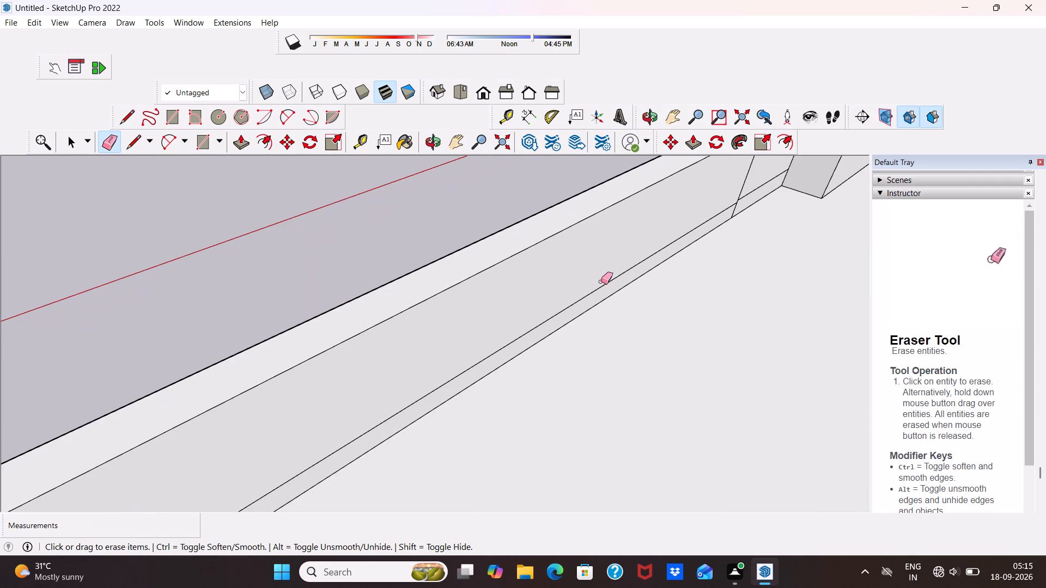
left_click(601, 286)
scroll(720, 228, "up", 2)
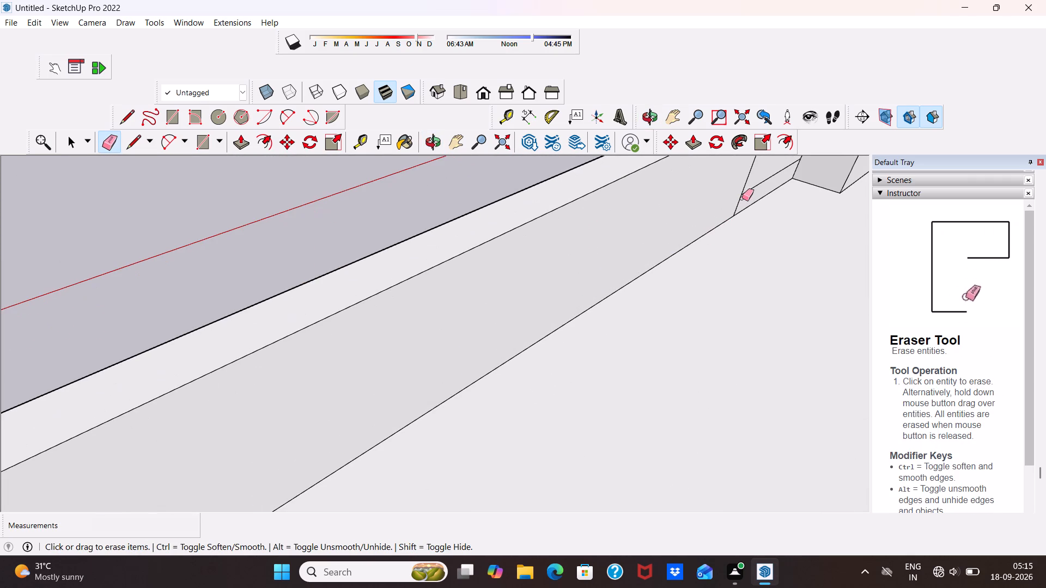
left_click(745, 193)
Erase the segments of the crosswise edge on the parapet's inner face near the column.
scroll(745, 193, "down", 9)
scroll(751, 200, "up", 5)
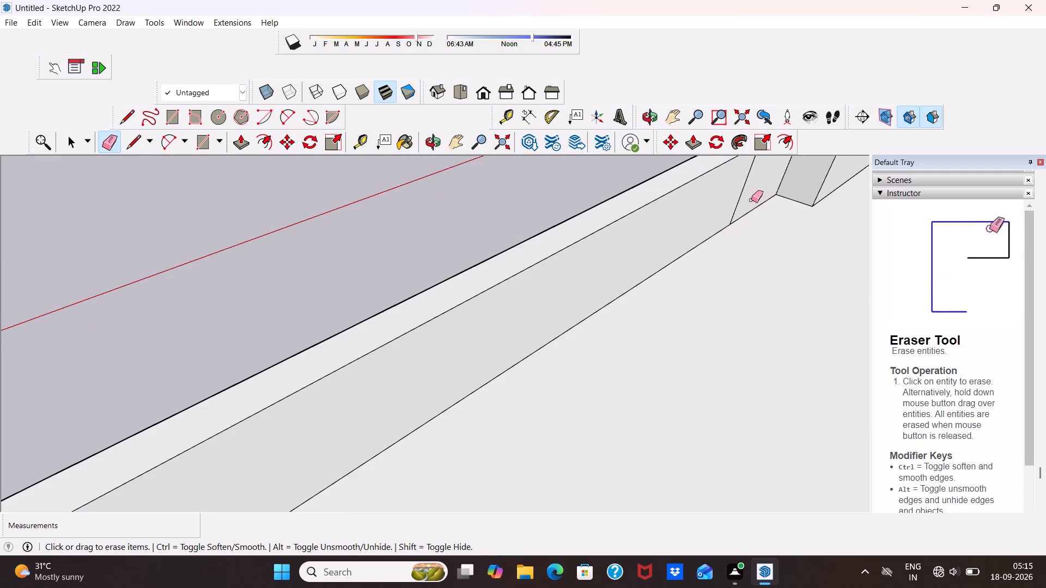
left_click(746, 185)
scroll(746, 185, "down", 5)
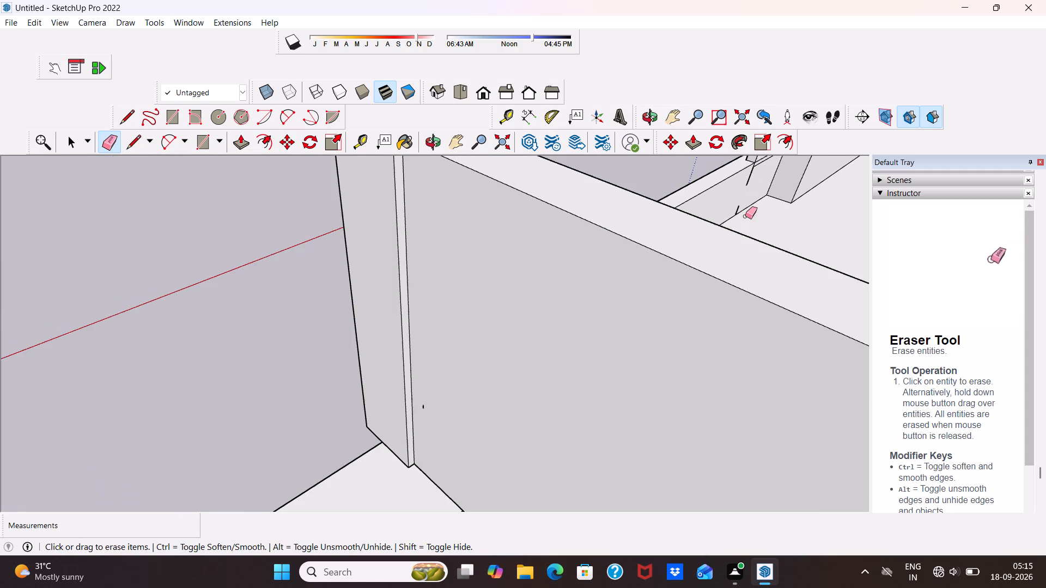
scroll(746, 202, "up", 4)
left_click(752, 170)
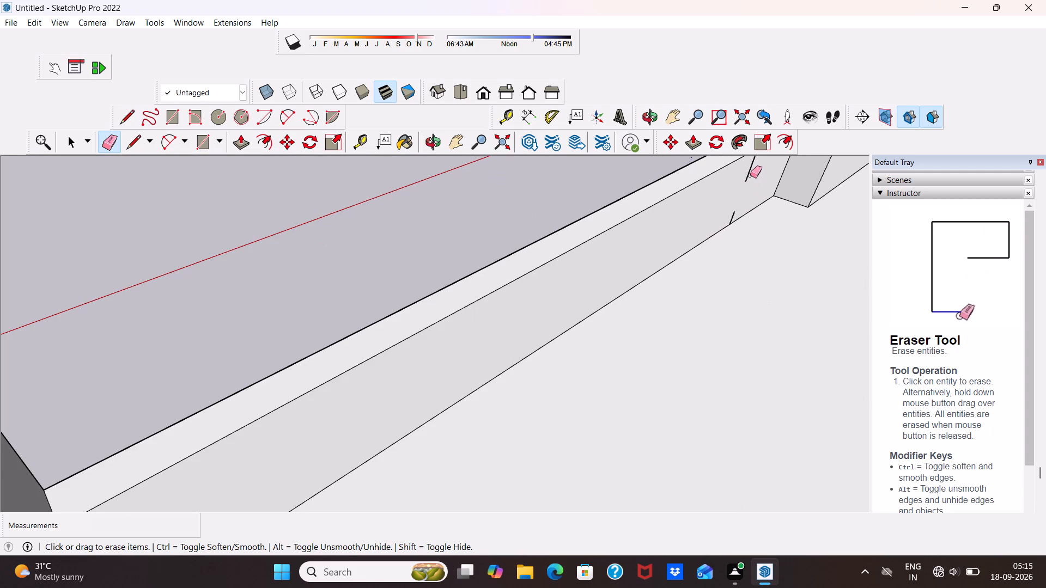
left_click(750, 175)
left_click(735, 213)
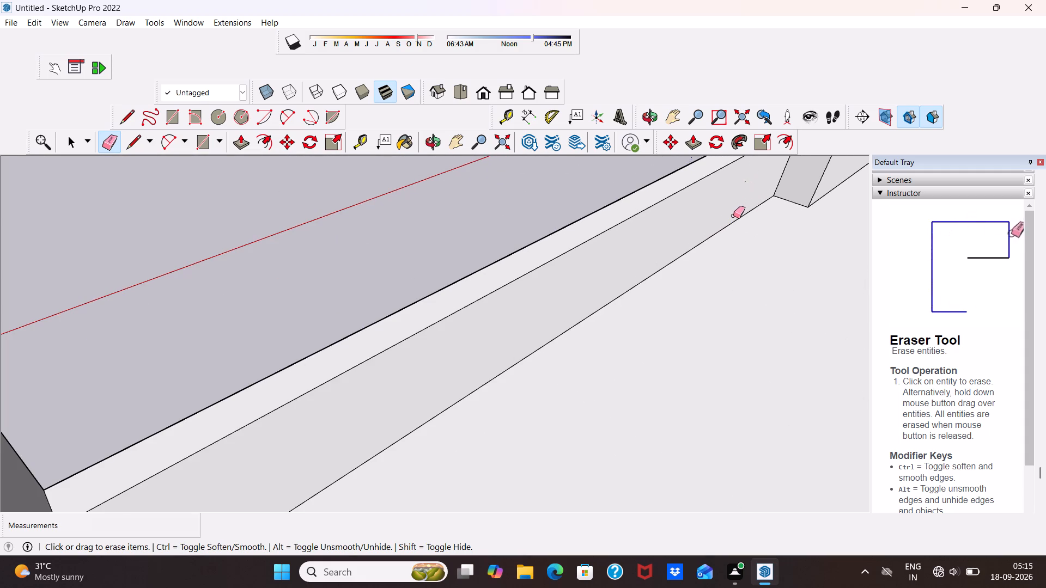
Erase the thin lengthwise edge and the short stub left between the two columns at the parapet's inner face.
scroll(738, 204, "down", 6)
scroll(765, 192, "up", 7)
scroll(762, 223, "down", 2)
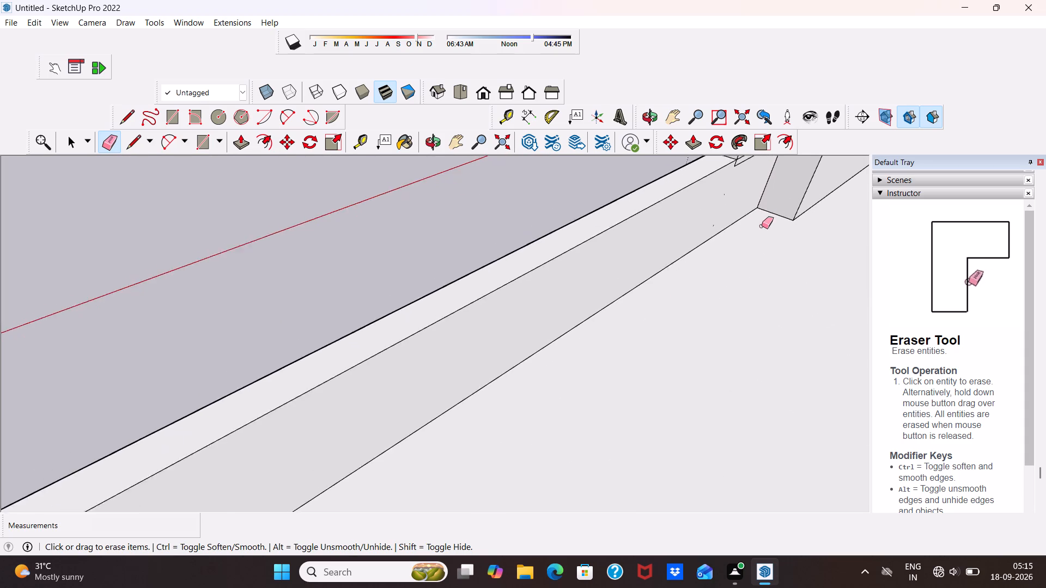
scroll(762, 226, "down", 3)
scroll(764, 174, "up", 11)
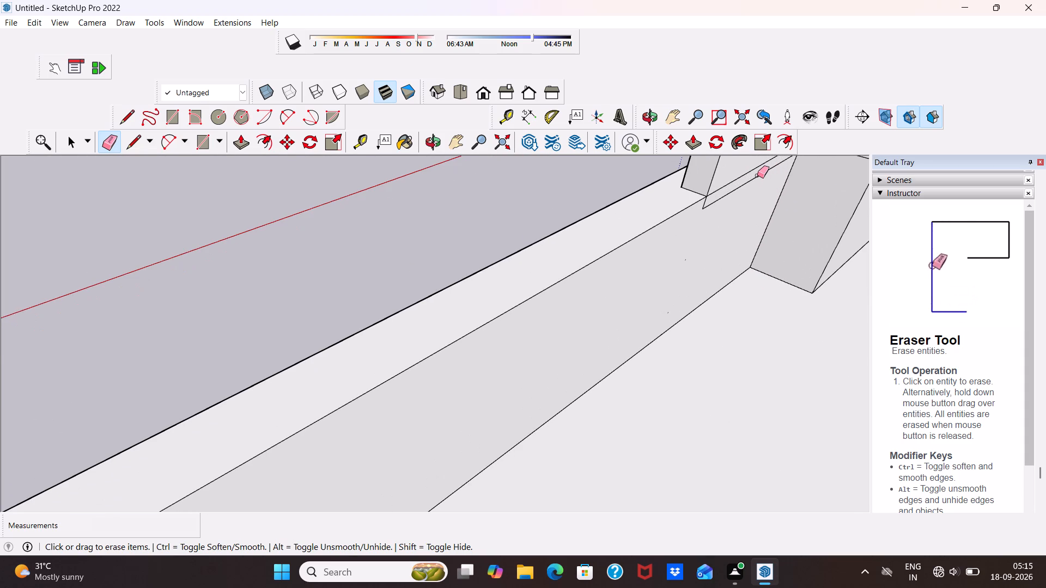
left_click(758, 178)
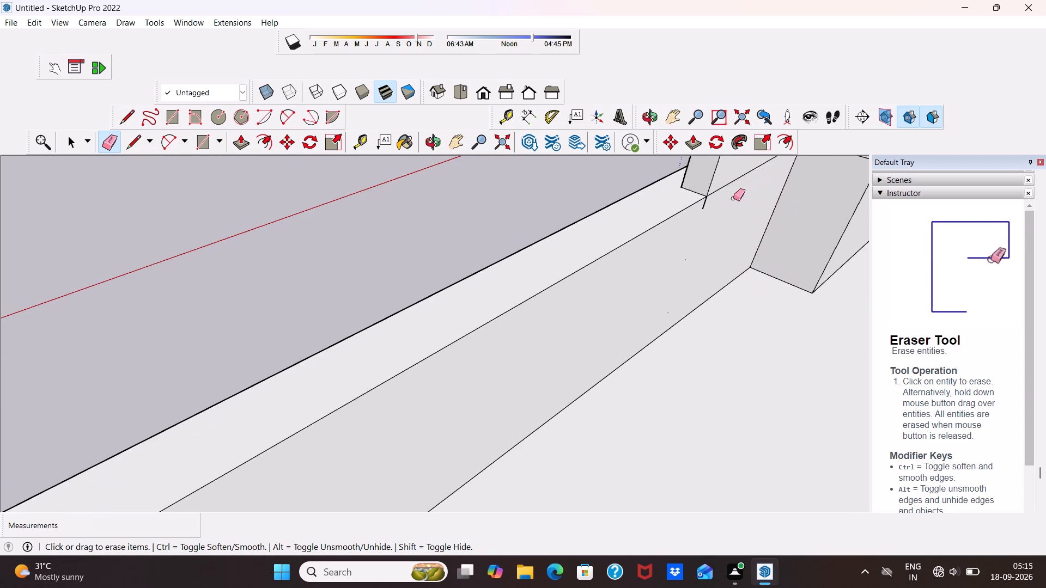
left_click(706, 205)
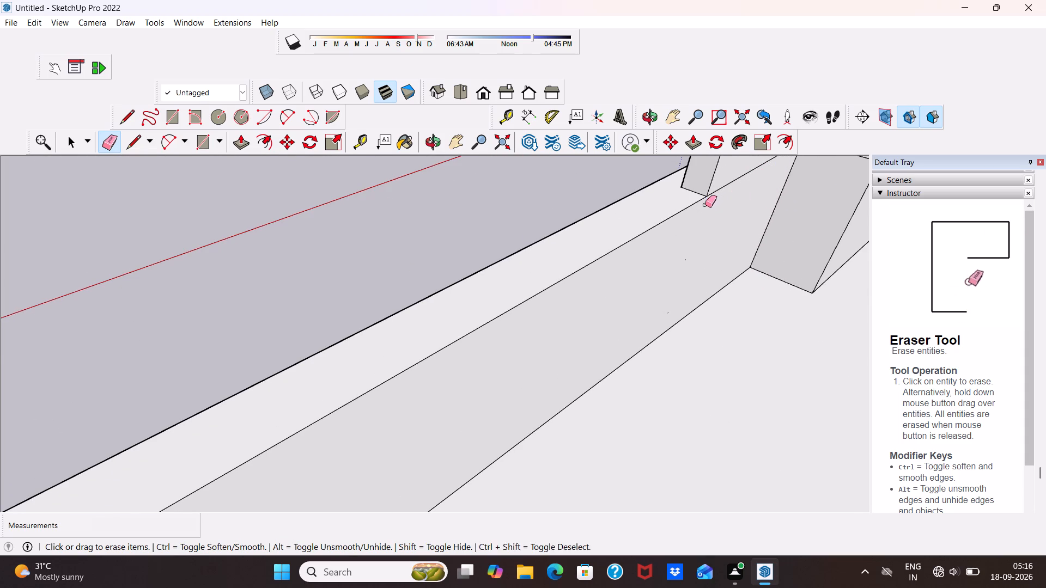
Erase the leftover edge crossing the side face of the column beside the parapet.
scroll(705, 205, "down", 10)
scroll(690, 250, "down", 6)
scroll(726, 219, "up", 5)
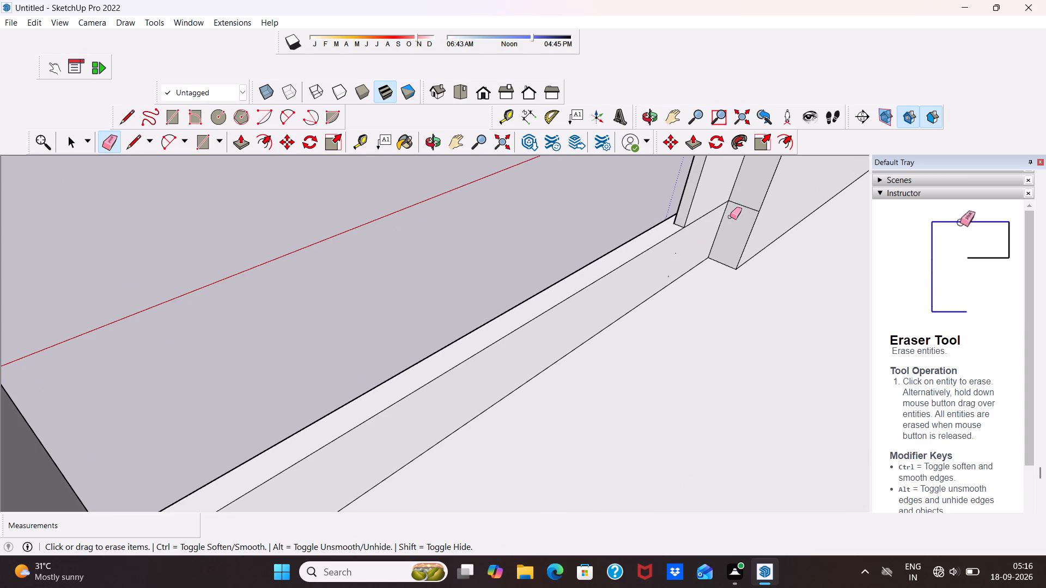
left_click(738, 204)
Erase all segments of the vertical seam on the front face where the balcony parapet meets the corner column.
middle_click_drag(727, 230, 653, 247)
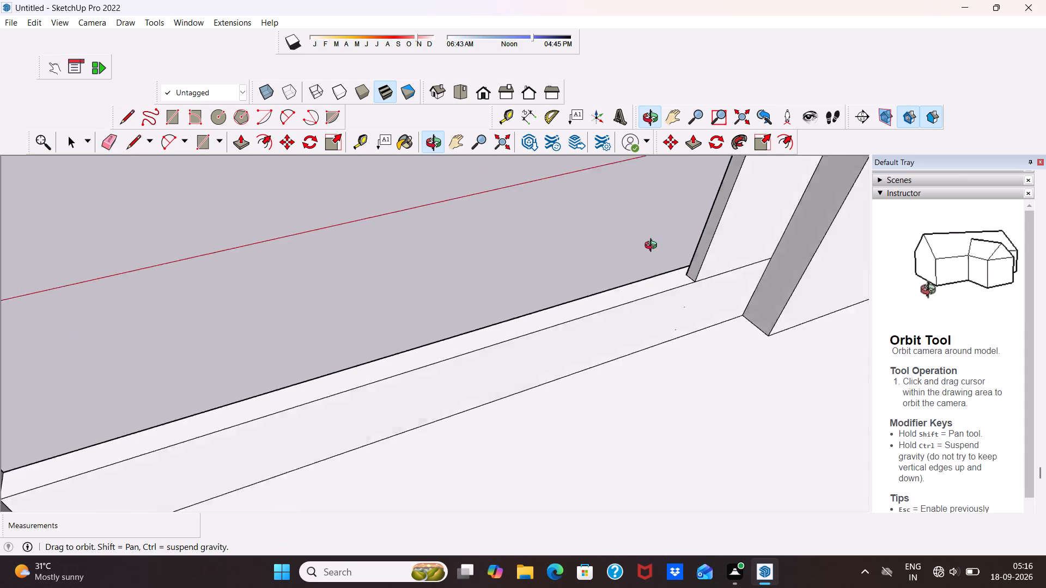
middle_click_drag(653, 247, 600, 249)
scroll(565, 247, "down", 18)
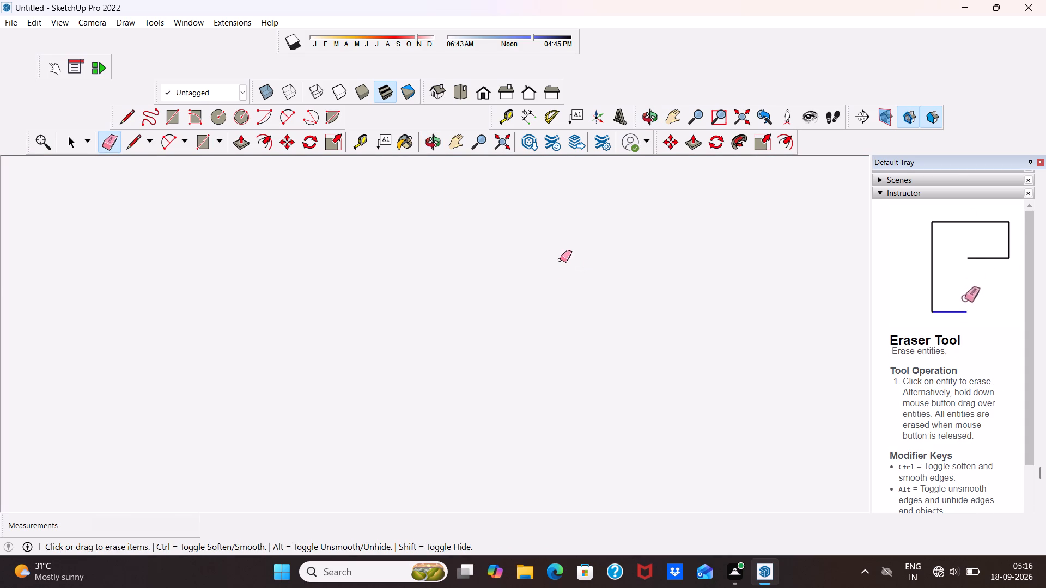
scroll(560, 260, "down", 12)
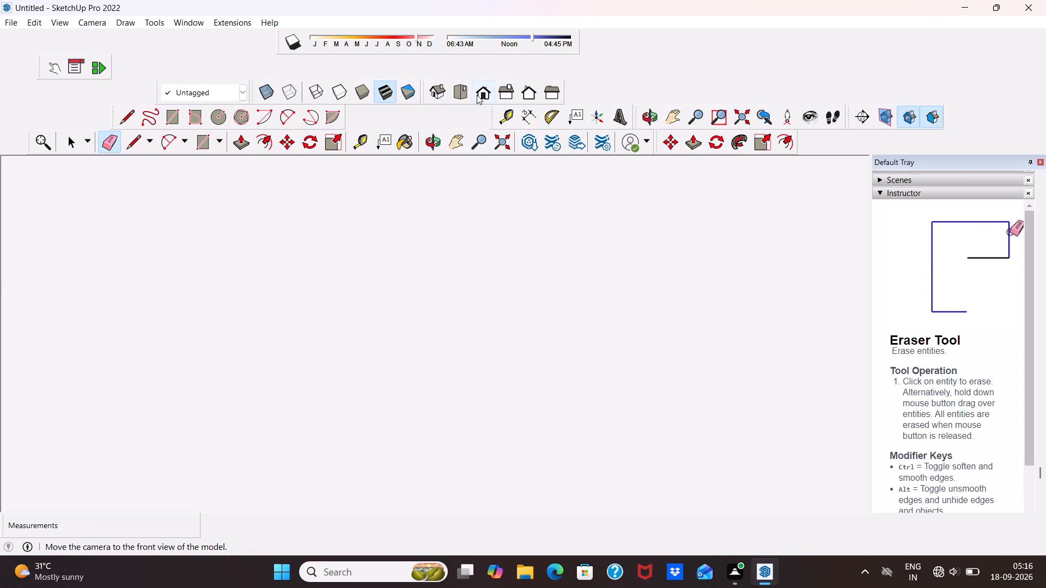
left_click(486, 89)
middle_click_drag(454, 258, 443, 312)
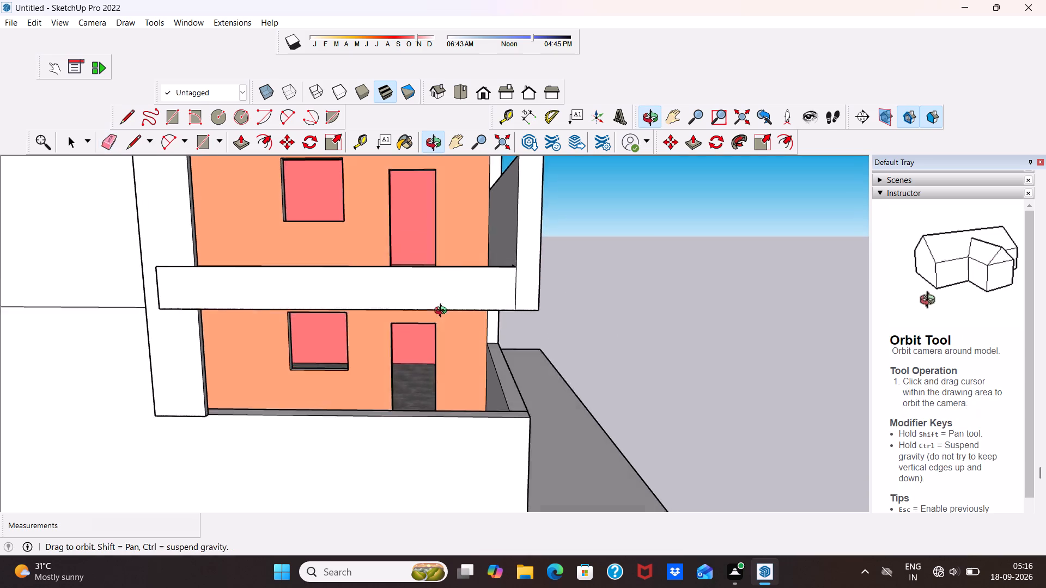
middle_click_drag(443, 312, 442, 315)
left_click(513, 297)
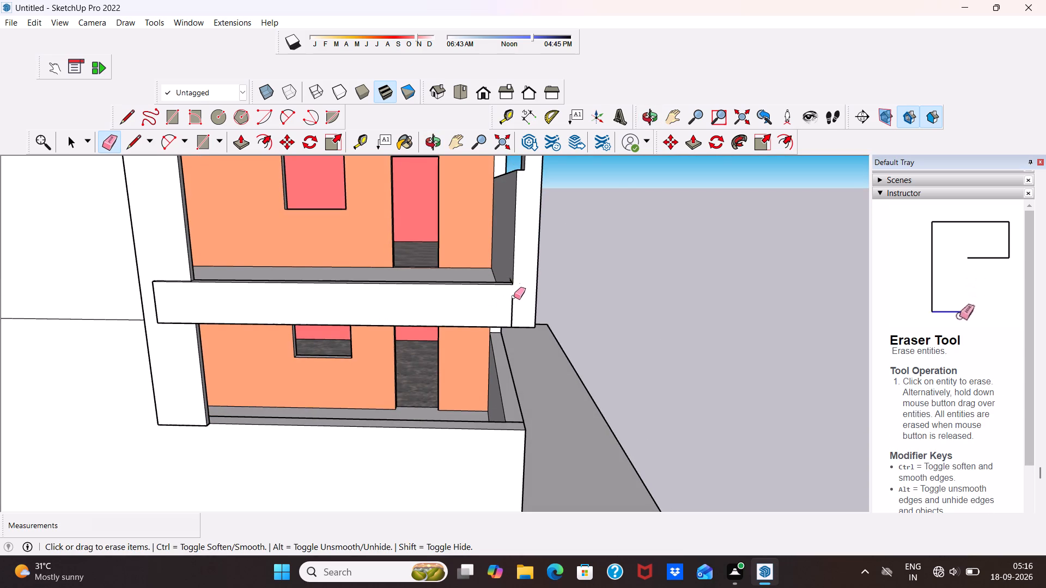
left_click(512, 312)
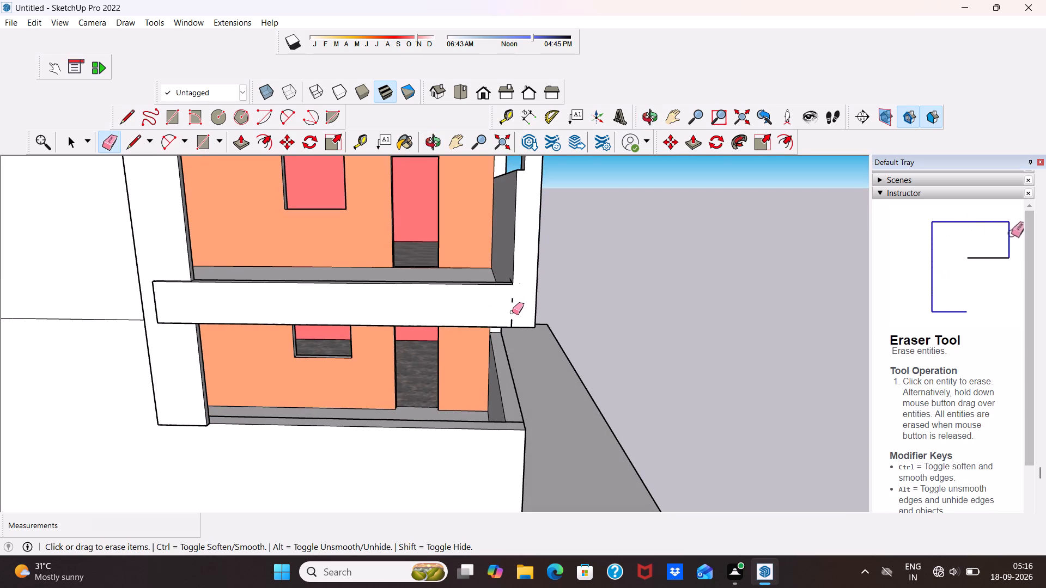
scroll(510, 301, "up", 12)
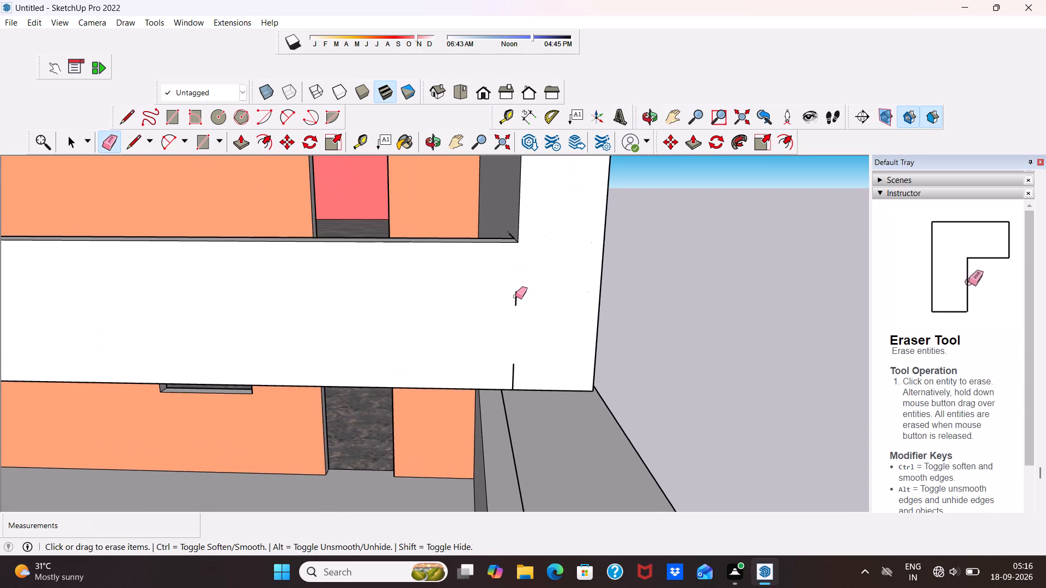
left_click(515, 296)
left_click(513, 373)
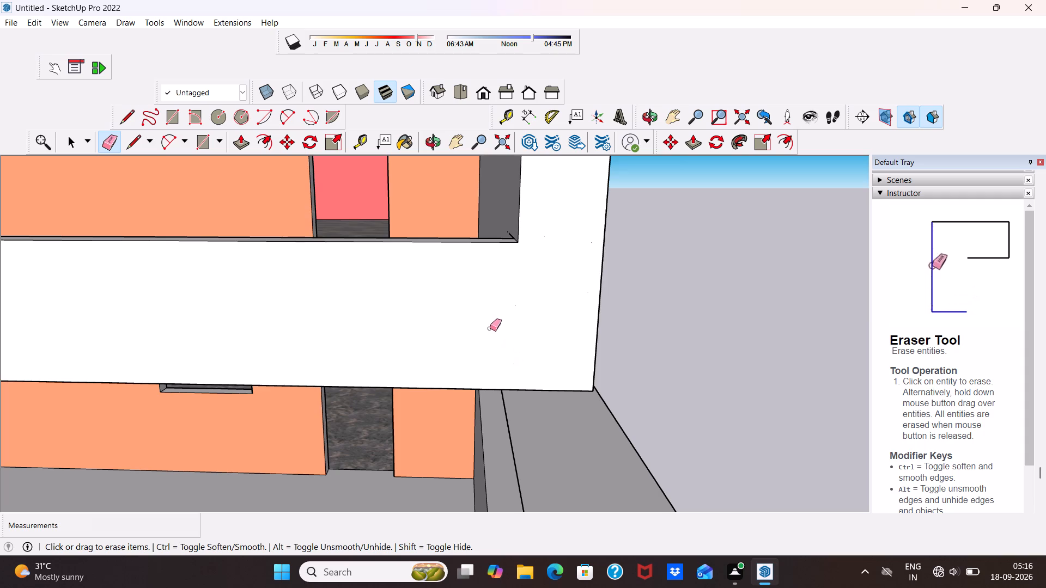
Erase the short stray edge on the balcony side wall's inner face at the end of the front parapet.
scroll(465, 307, "down", 1)
middle_click_drag(465, 307, 619, 412)
scroll(590, 364, "up", 2)
scroll(481, 268, "down", 2)
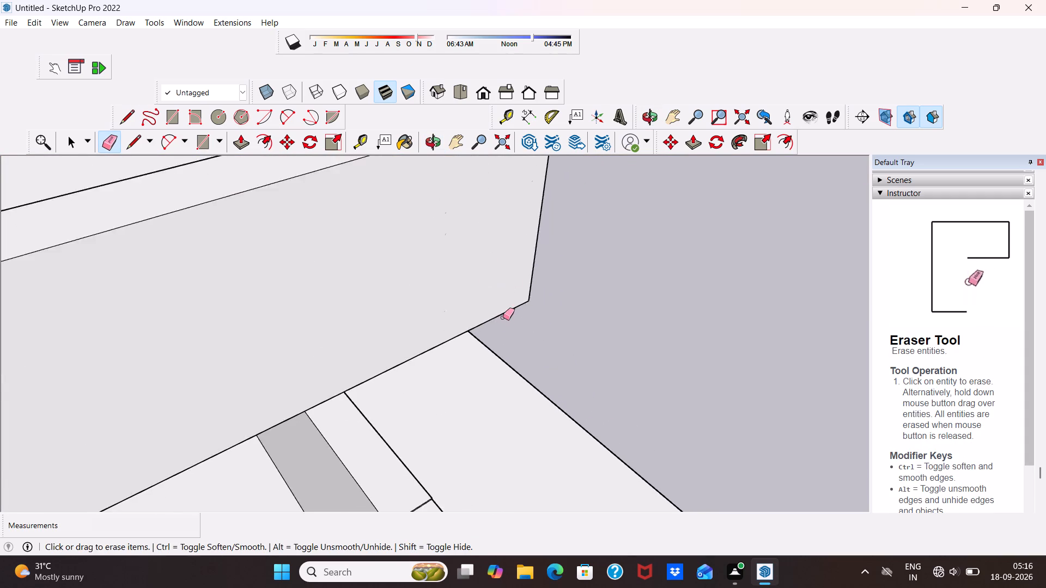
scroll(503, 317, "down", 8)
scroll(452, 261, "up", 5)
left_click(452, 259)
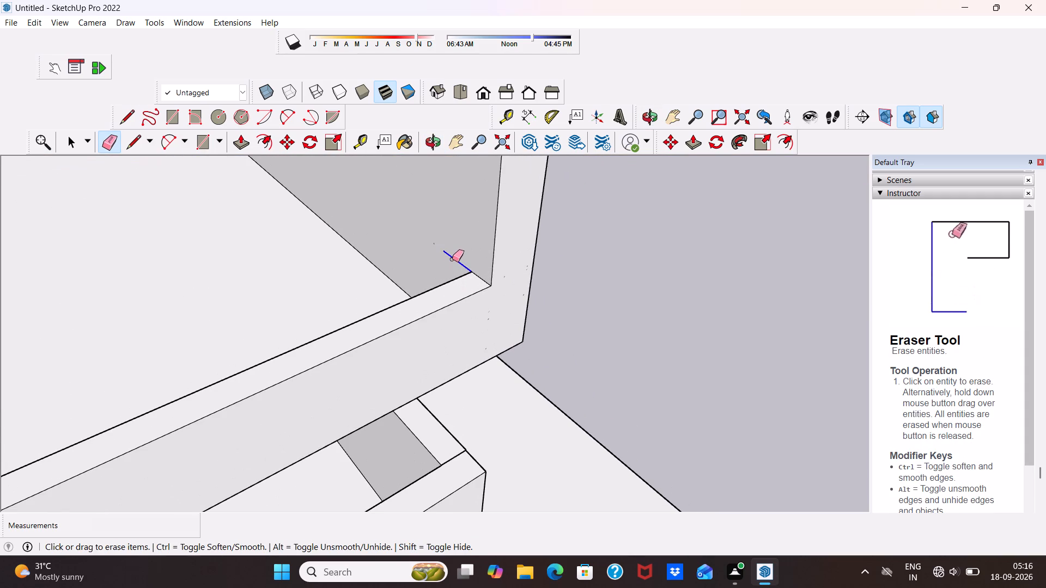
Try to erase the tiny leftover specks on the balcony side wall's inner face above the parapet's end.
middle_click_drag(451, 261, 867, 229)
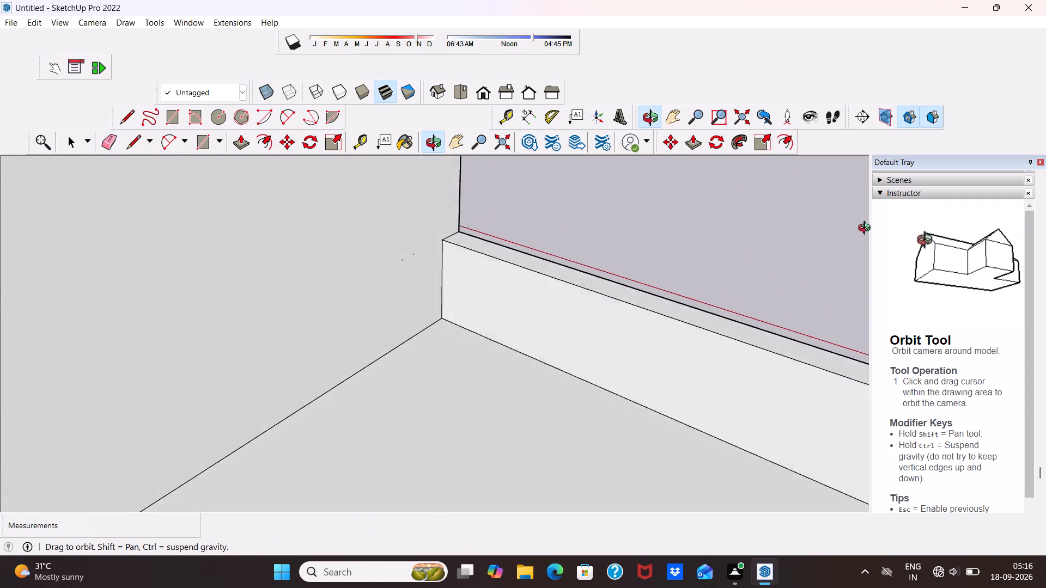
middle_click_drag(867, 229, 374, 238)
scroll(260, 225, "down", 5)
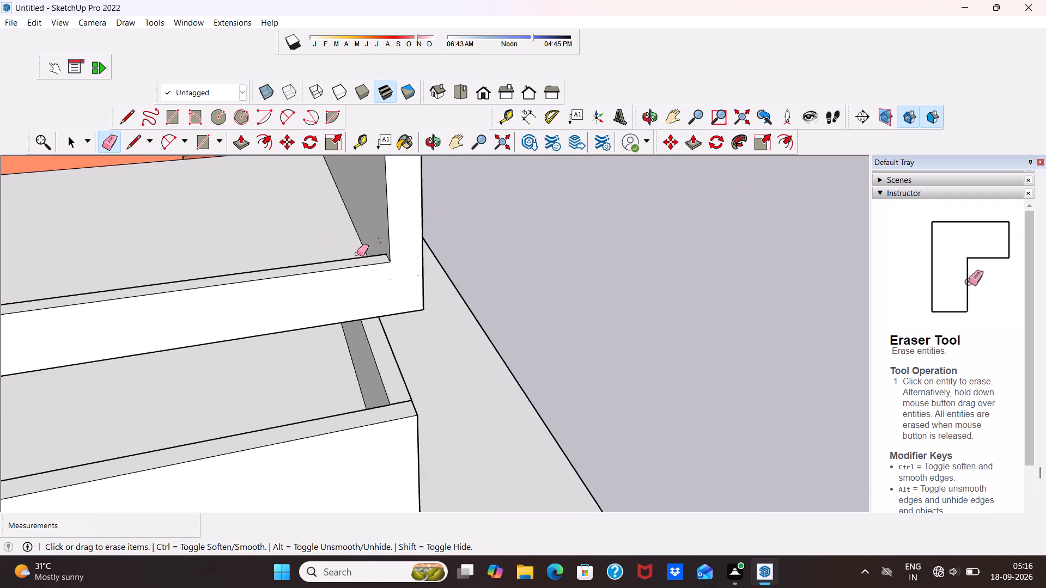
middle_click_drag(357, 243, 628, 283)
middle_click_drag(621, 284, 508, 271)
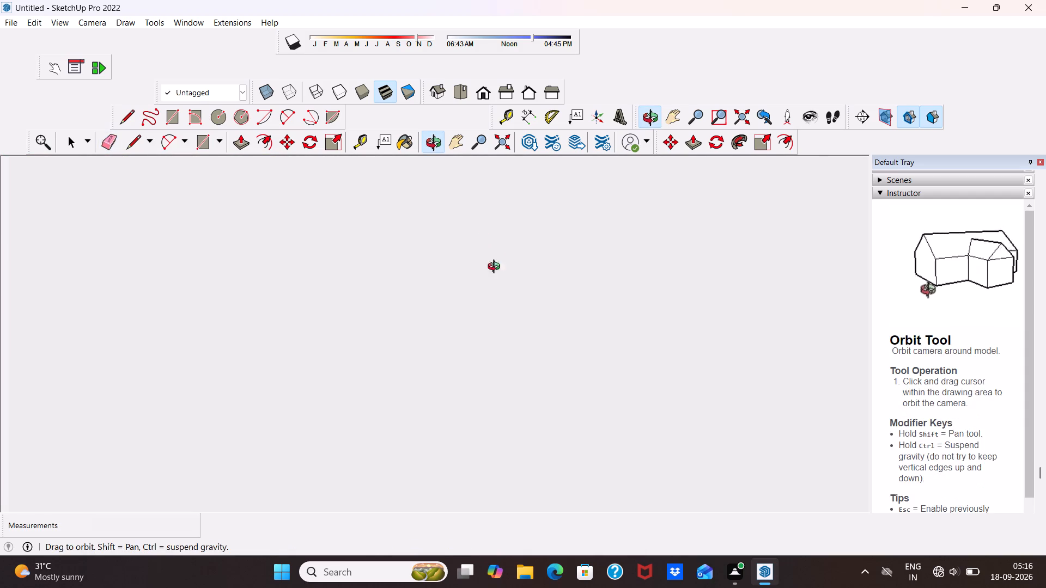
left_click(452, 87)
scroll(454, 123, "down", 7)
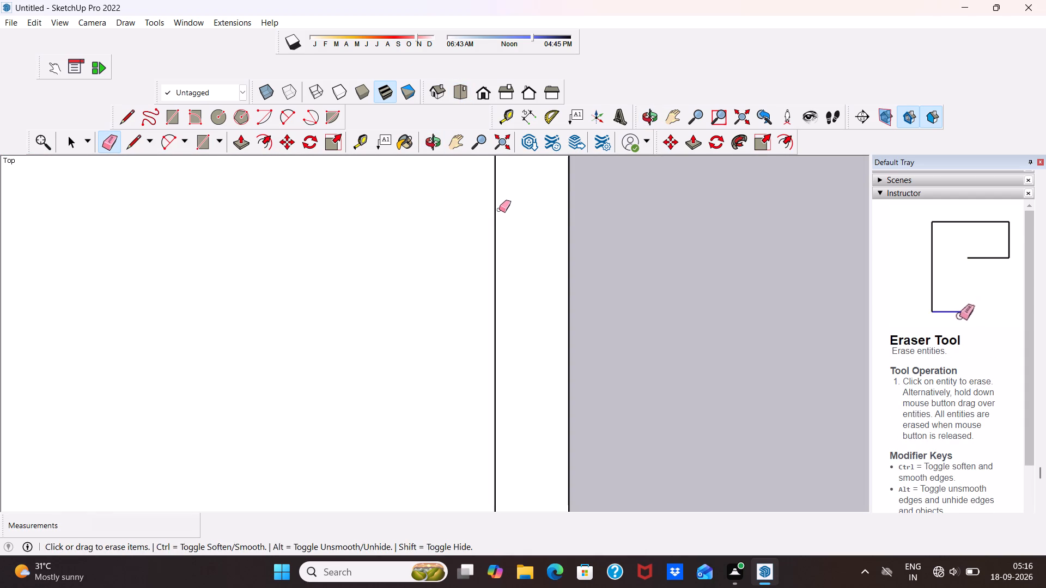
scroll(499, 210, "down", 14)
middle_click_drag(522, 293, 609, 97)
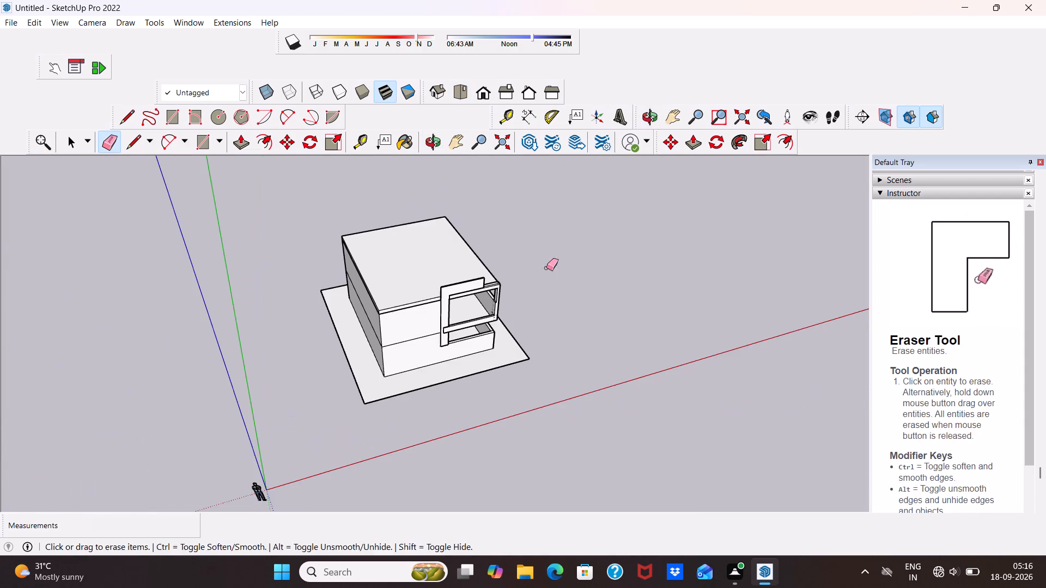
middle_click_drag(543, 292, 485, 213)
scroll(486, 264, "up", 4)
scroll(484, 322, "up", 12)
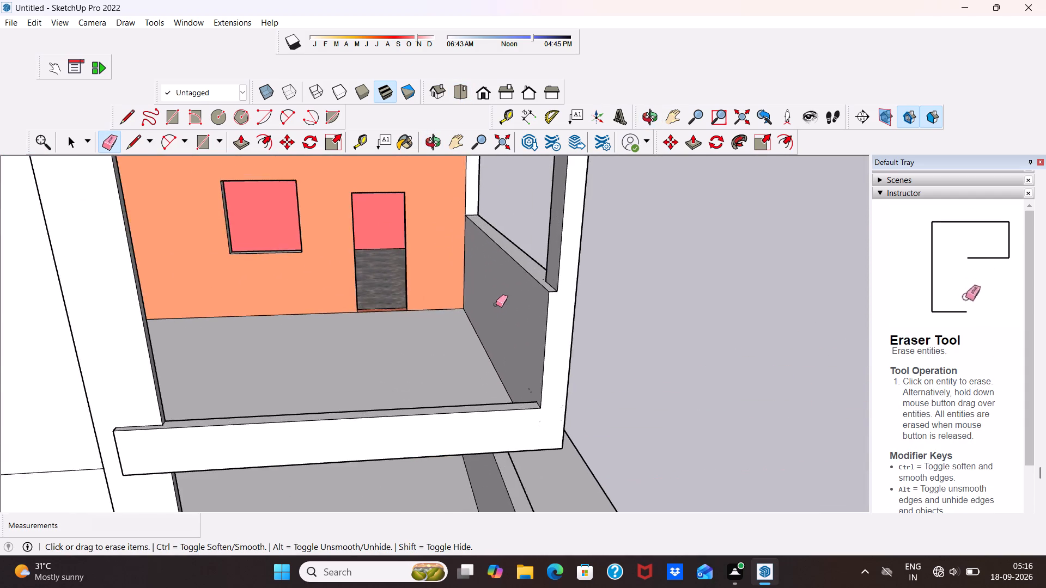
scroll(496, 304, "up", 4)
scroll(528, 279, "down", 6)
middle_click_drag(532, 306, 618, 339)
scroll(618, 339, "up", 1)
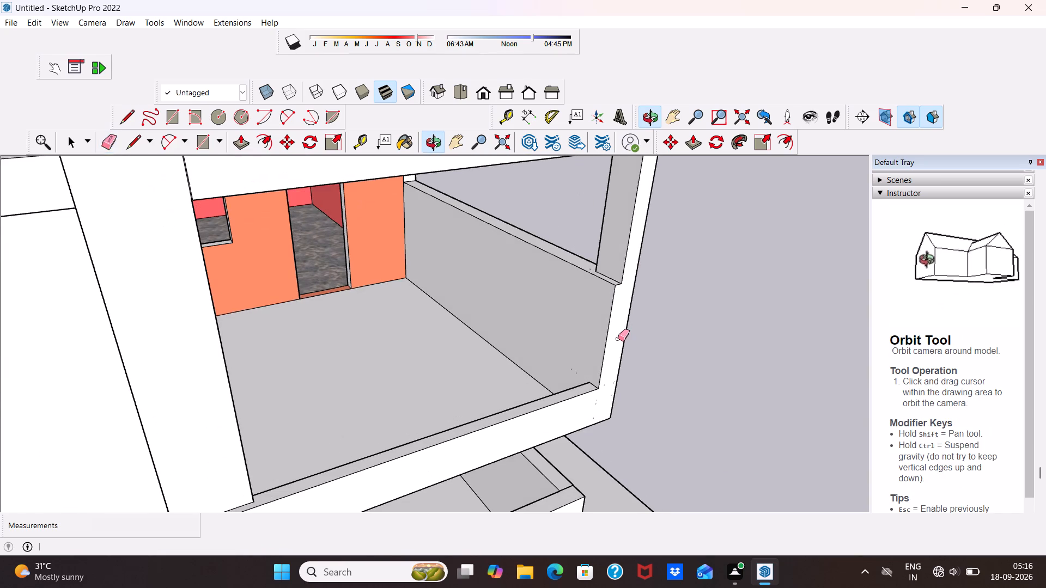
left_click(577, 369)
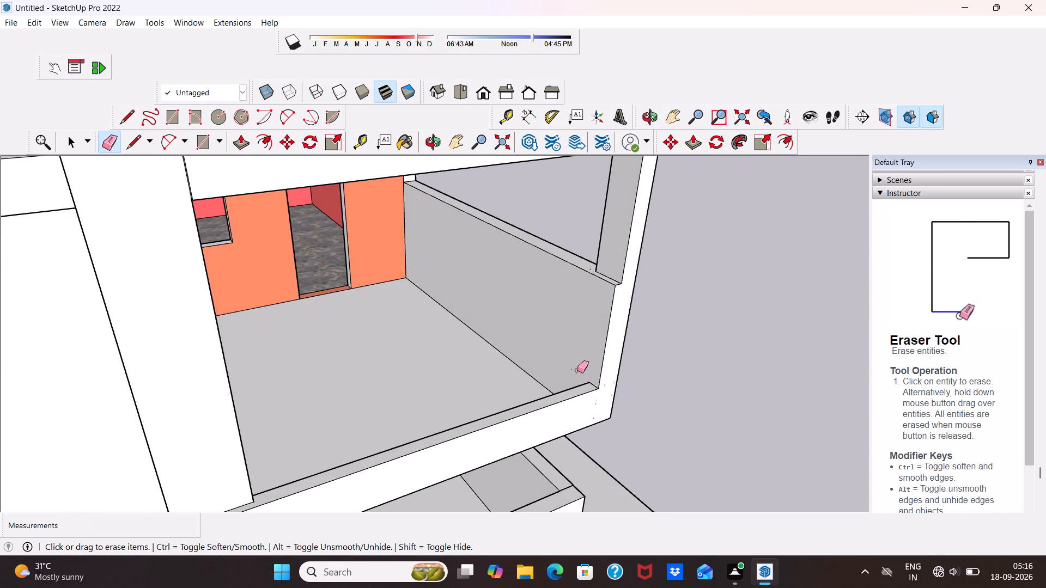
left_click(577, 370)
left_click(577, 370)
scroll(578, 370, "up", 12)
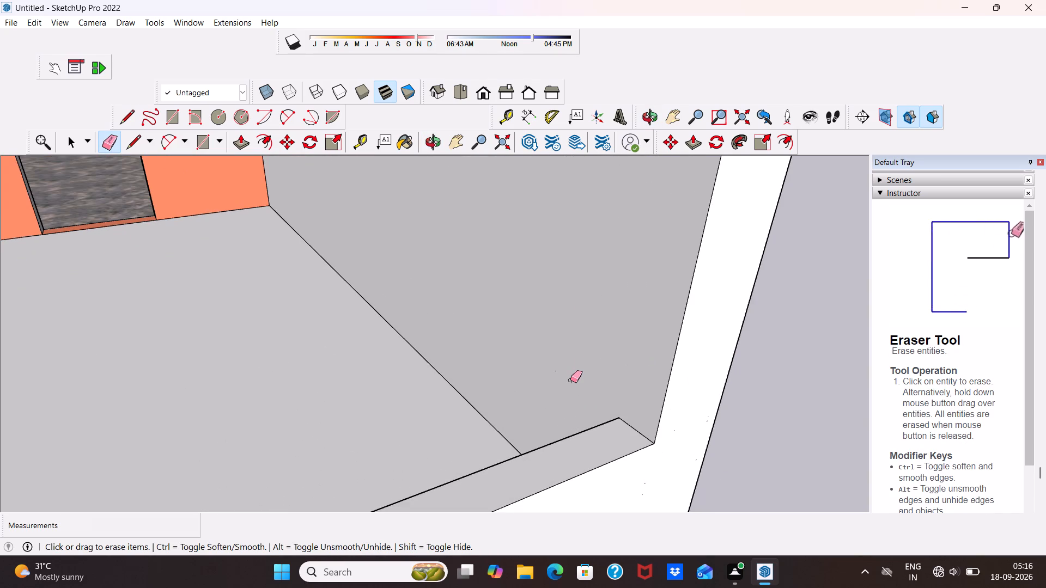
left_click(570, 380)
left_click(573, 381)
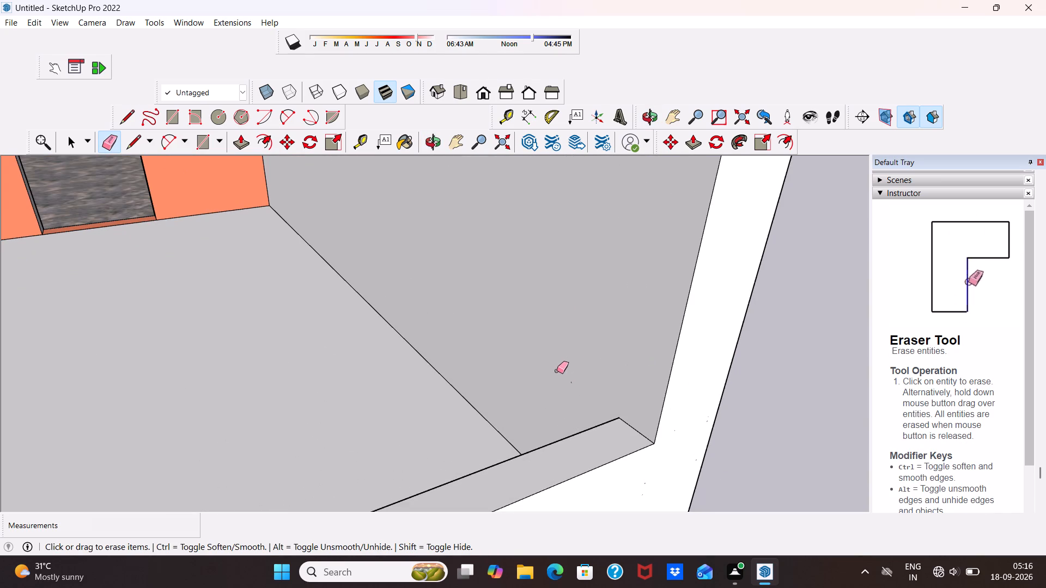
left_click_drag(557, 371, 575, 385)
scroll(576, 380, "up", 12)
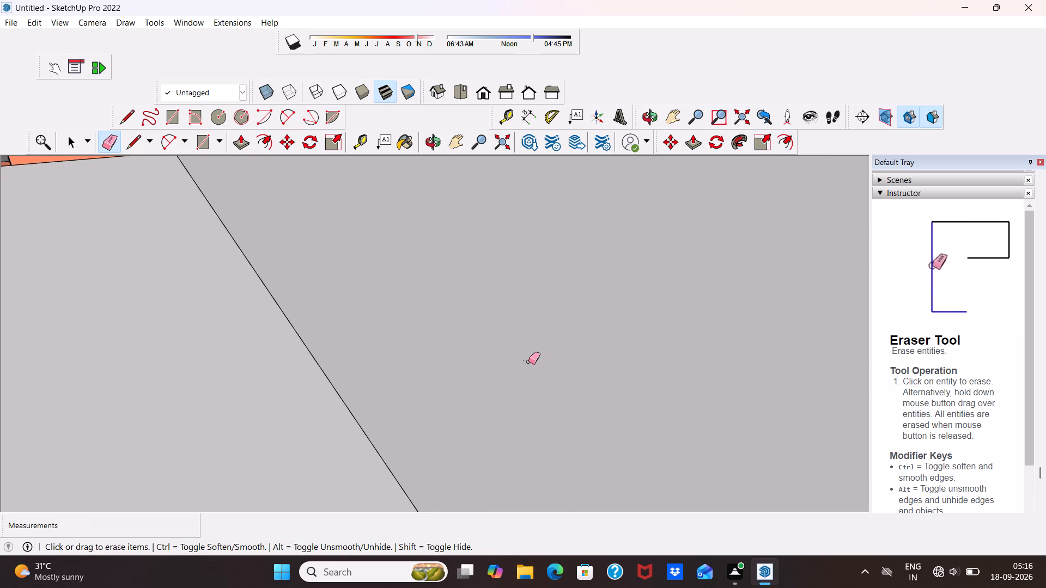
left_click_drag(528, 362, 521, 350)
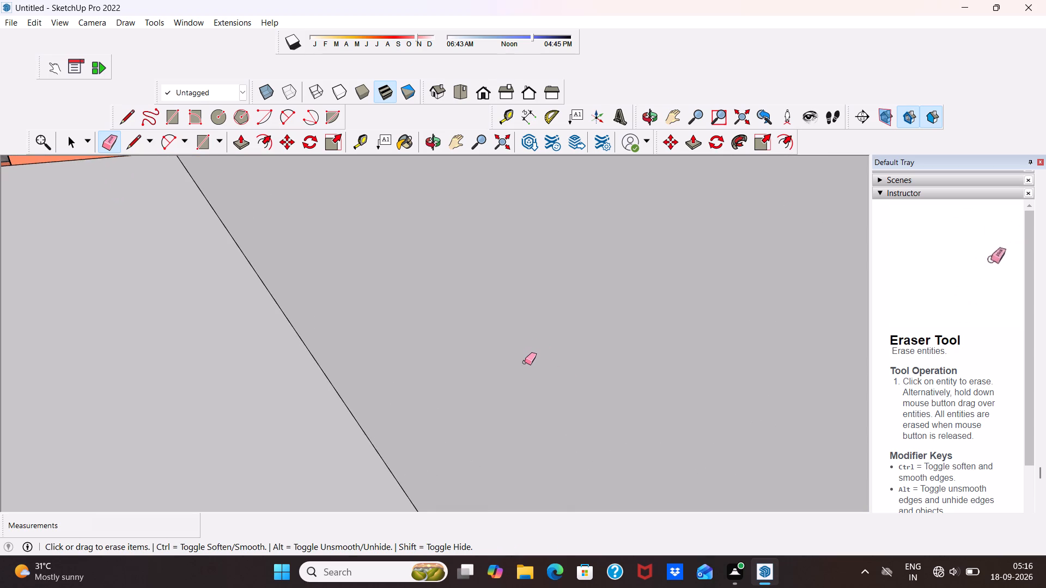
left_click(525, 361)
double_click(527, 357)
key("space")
Examine the building's front and the upper balcony for remaining stray edges.
scroll(526, 346, "down", 3)
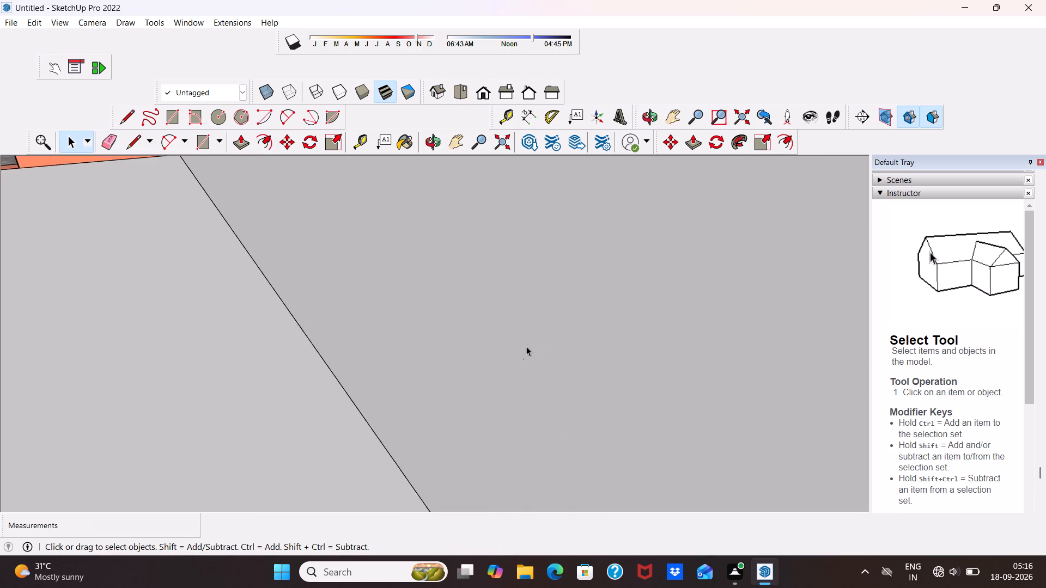
scroll(526, 346, "down", 15)
middle_click_drag(569, 365, 448, 306)
scroll(429, 276, "down", 2)
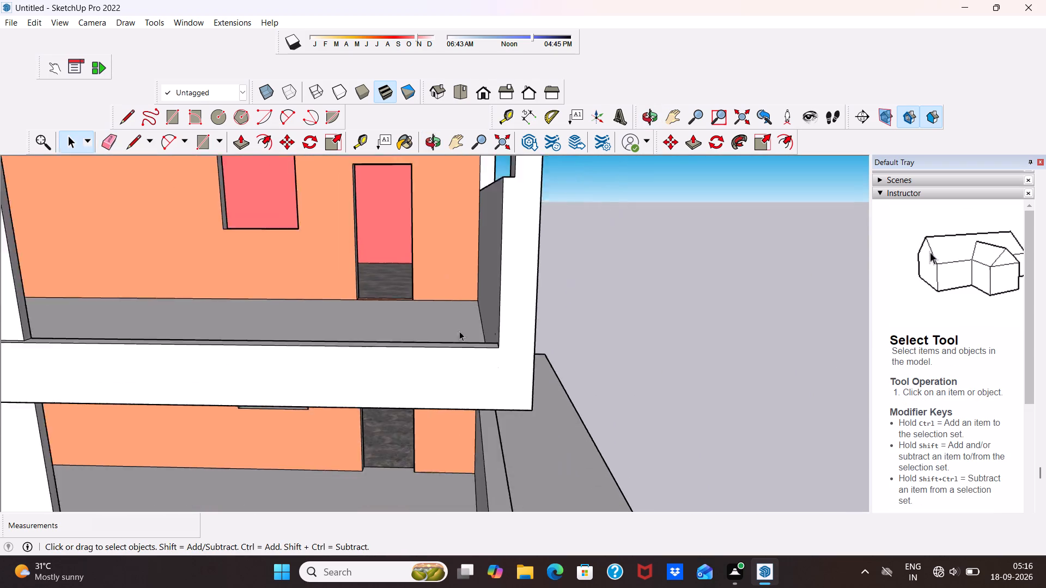
scroll(459, 331, "down", 9)
middle_click_drag(469, 339, 473, 377)
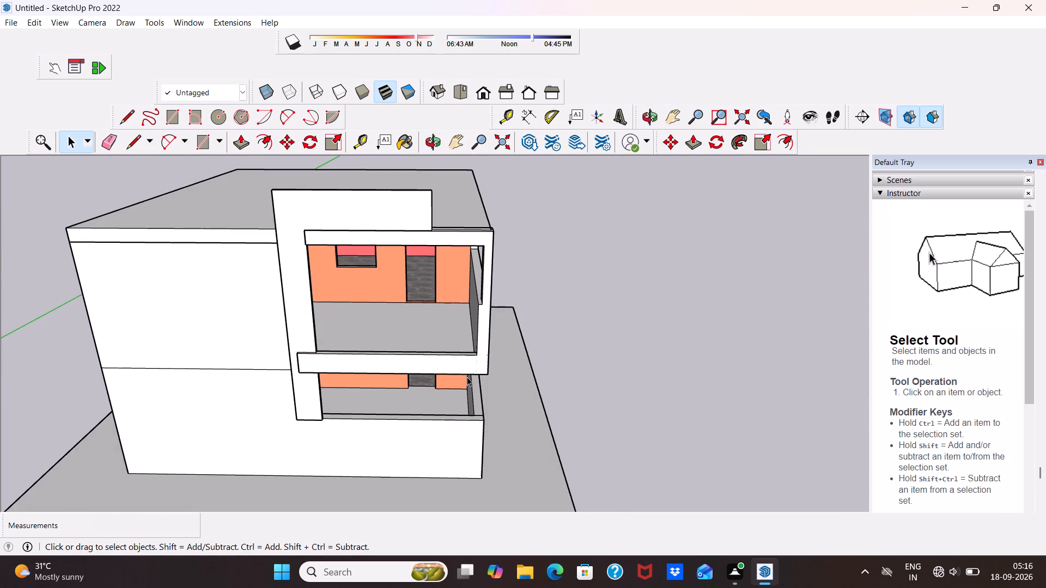
scroll(467, 377, "up", 1)
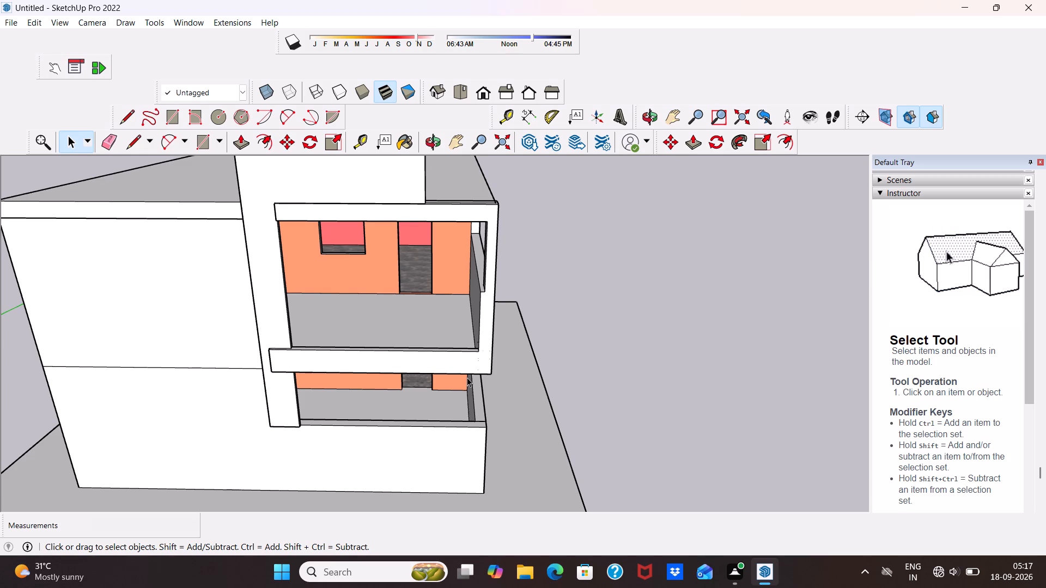
Erase the crosswise edge segments on top of the front roof beam at the end of the raised panel.
scroll(485, 341, "down", 8)
middle_click_drag(503, 261, 348, 289)
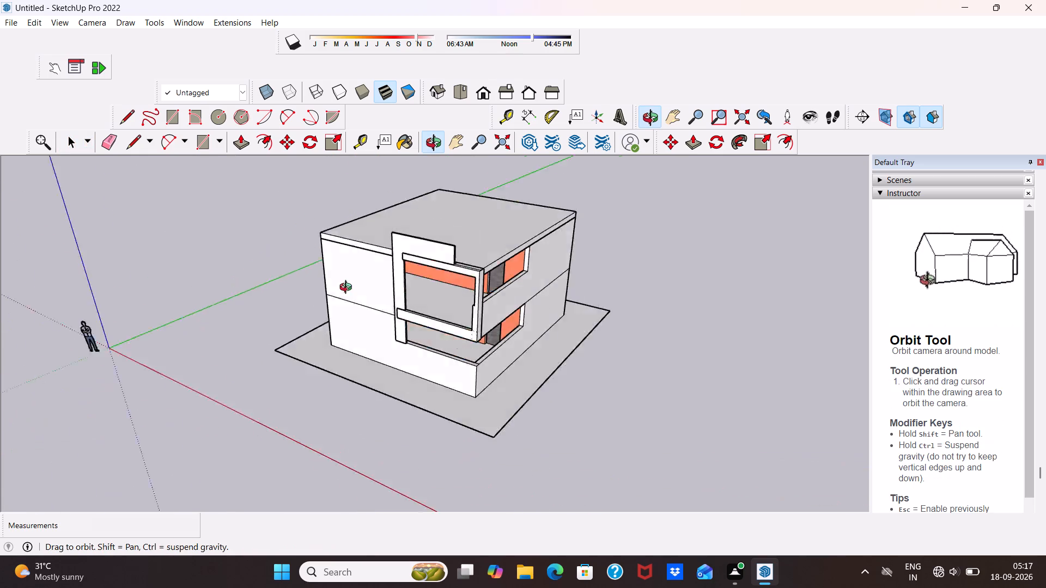
middle_click_drag(348, 289, 313, 304)
scroll(393, 286, "up", 7)
scroll(473, 269, "up", 5)
middle_click_drag(542, 259, 491, 312)
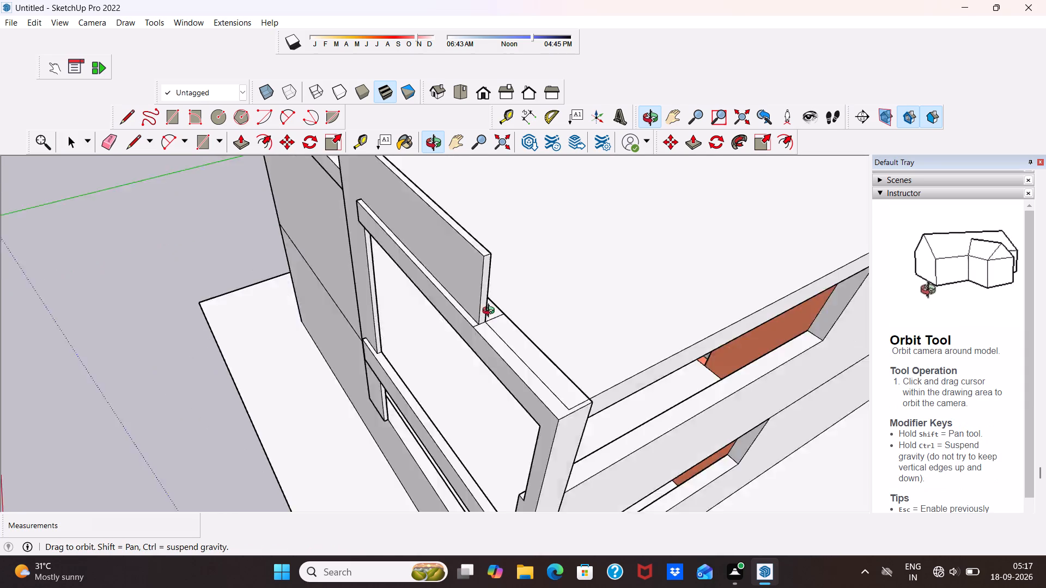
middle_click_drag(491, 312, 473, 323)
scroll(418, 321, "up", 2)
left_click(108, 143)
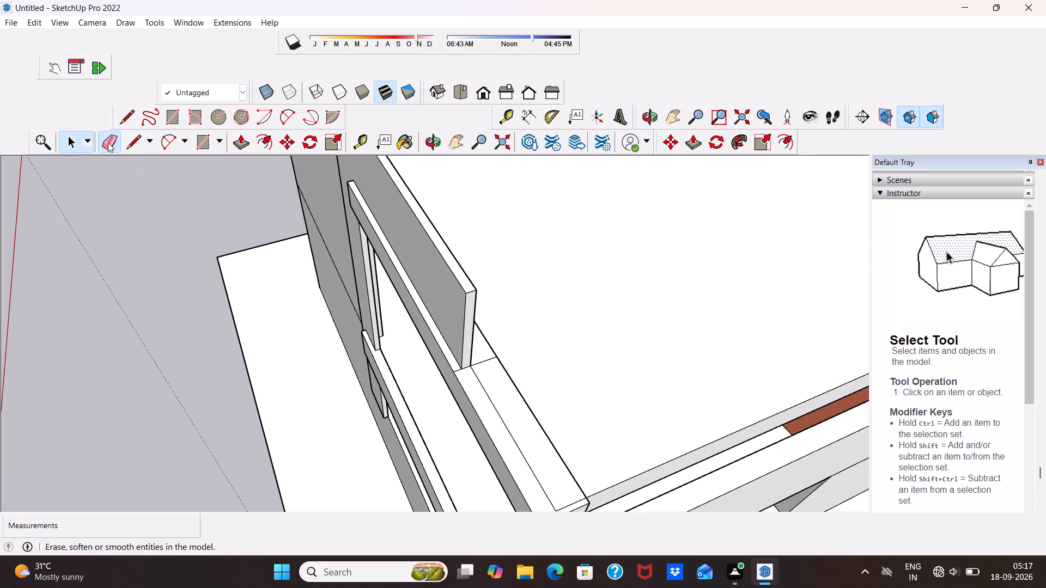
left_click(481, 361)
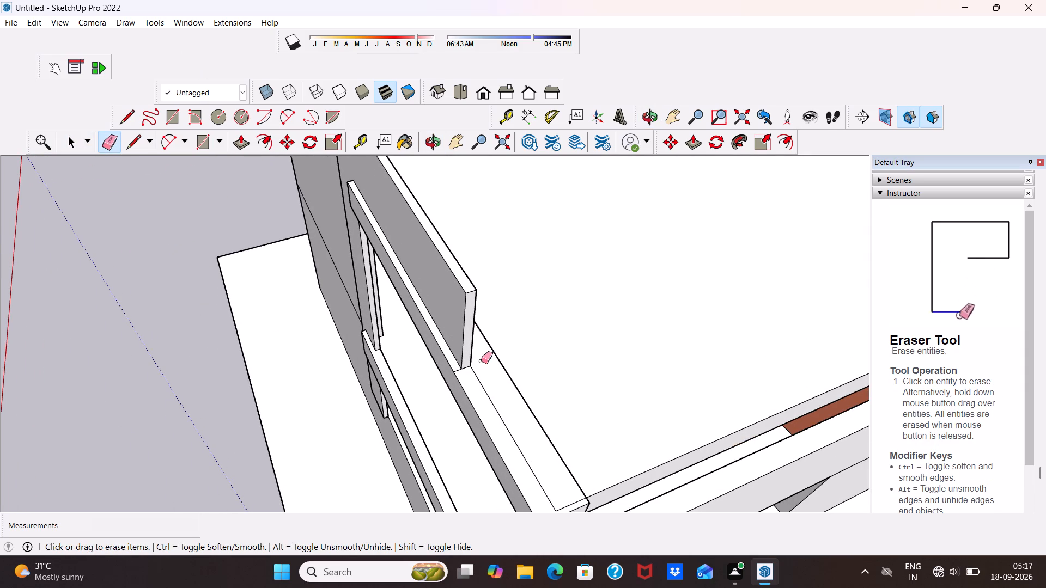
left_click(459, 370)
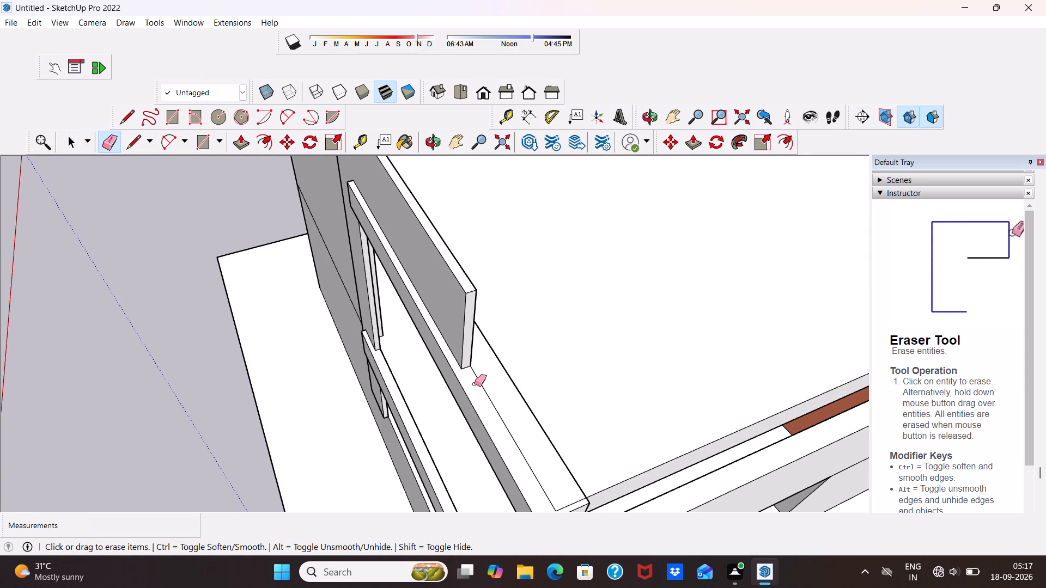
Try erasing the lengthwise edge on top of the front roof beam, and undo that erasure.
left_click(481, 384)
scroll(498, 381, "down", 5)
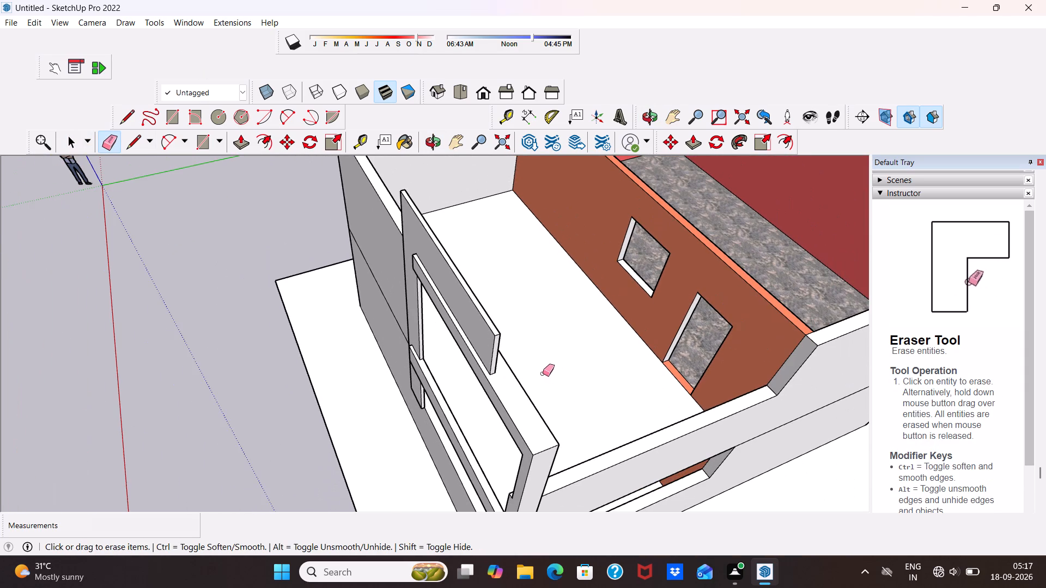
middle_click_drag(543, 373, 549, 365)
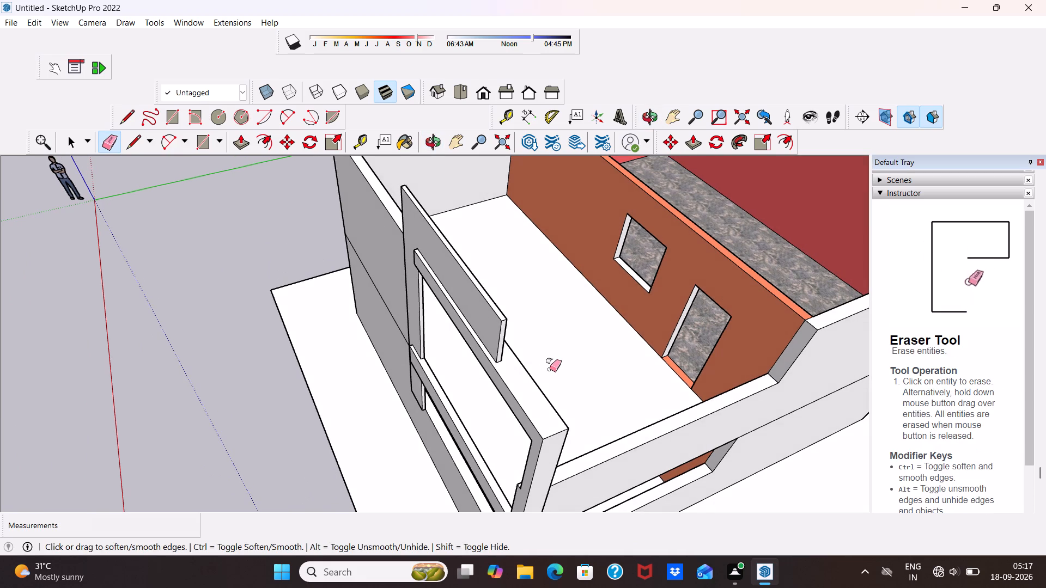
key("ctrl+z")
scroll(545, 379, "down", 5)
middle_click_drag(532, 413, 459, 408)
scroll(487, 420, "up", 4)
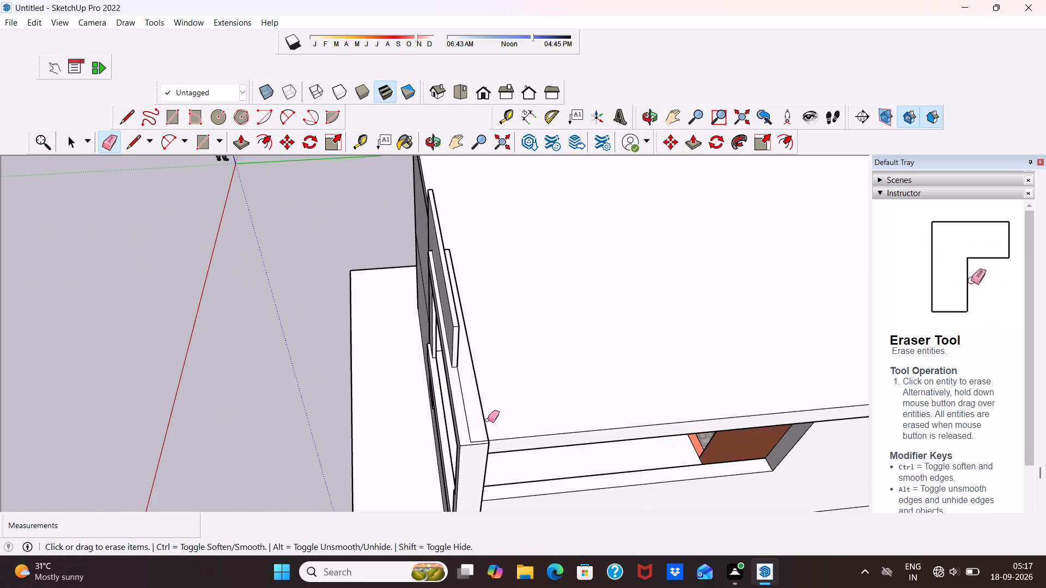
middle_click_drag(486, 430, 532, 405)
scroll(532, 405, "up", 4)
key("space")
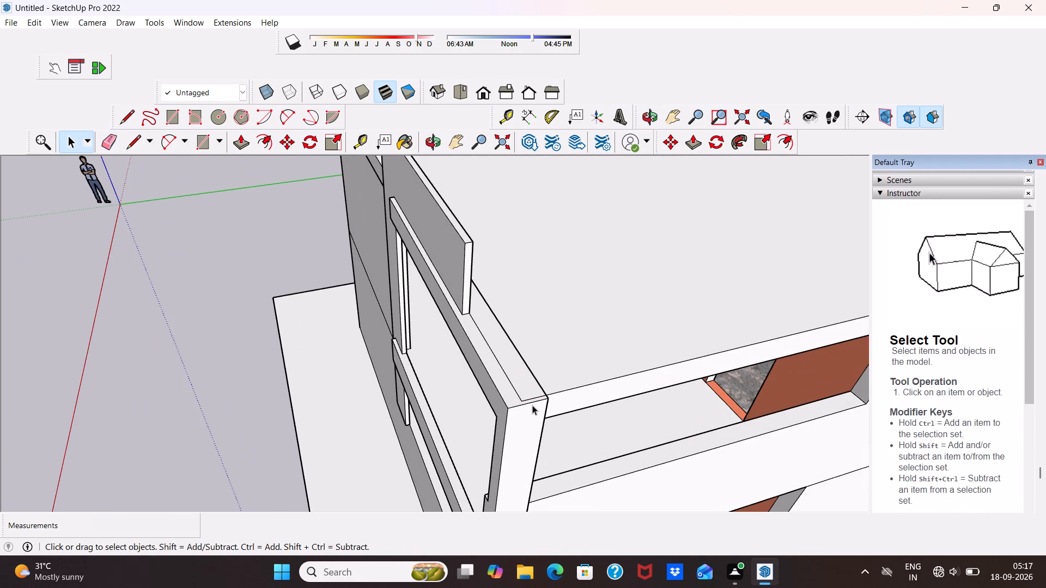
Draw a 9" crosswise line on top of the front roof beam, from the raised panel's end to the roof's inner edge line.
middle_click_drag(450, 394, 481, 382)
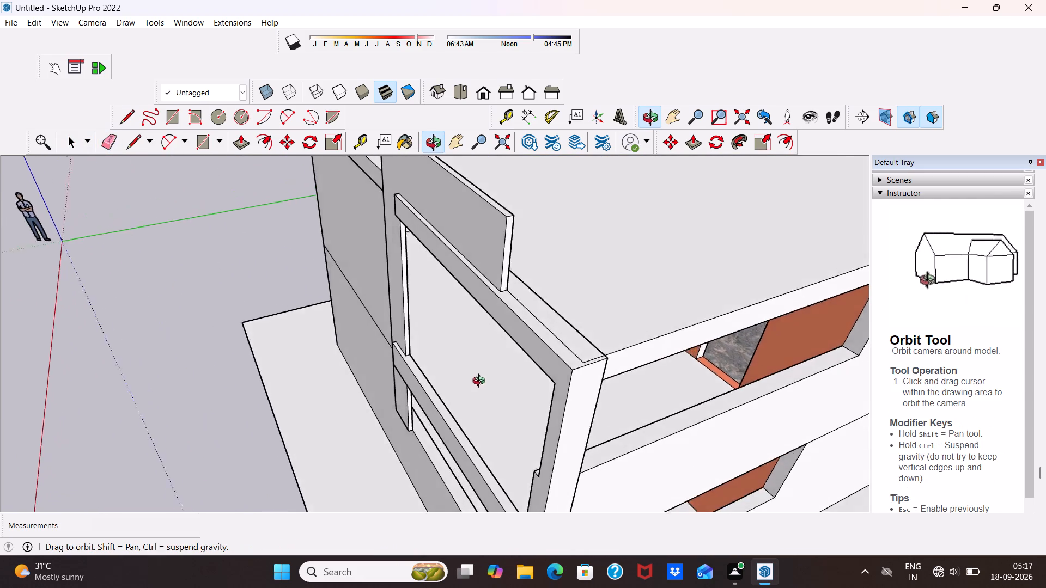
middle_click_drag(481, 382, 349, 355)
scroll(351, 381, "up", 1)
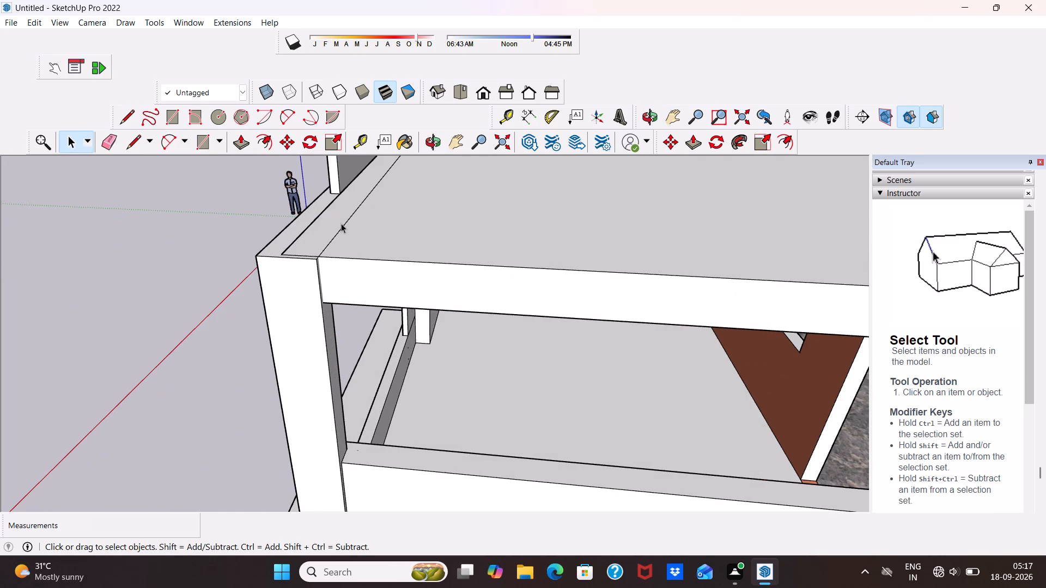
scroll(336, 223, "down", 5)
scroll(327, 203, "up", 5)
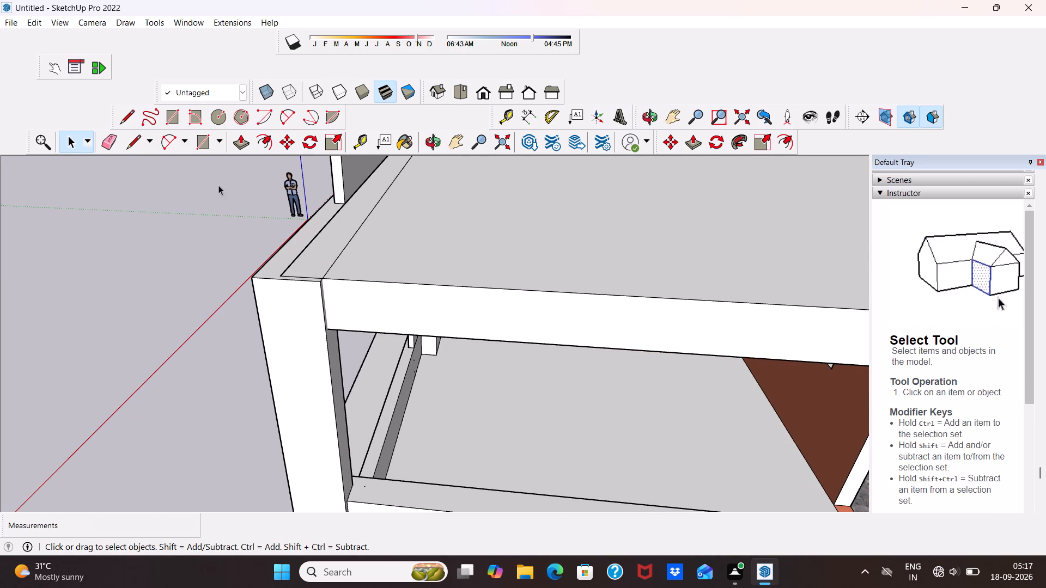
left_click(121, 117)
scroll(367, 228, "up", 4)
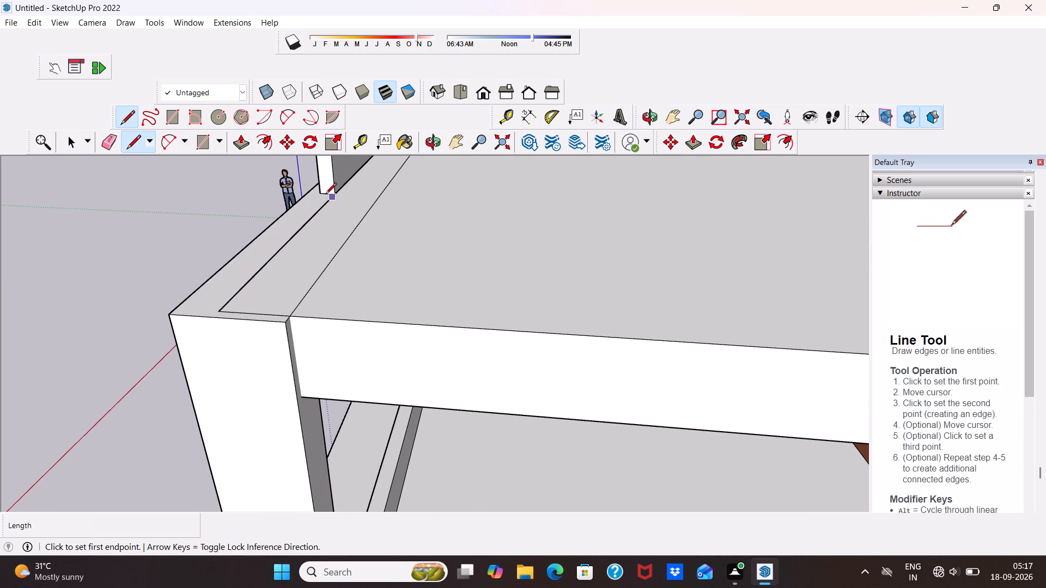
left_click(333, 194)
scroll(381, 197, "up", 1)
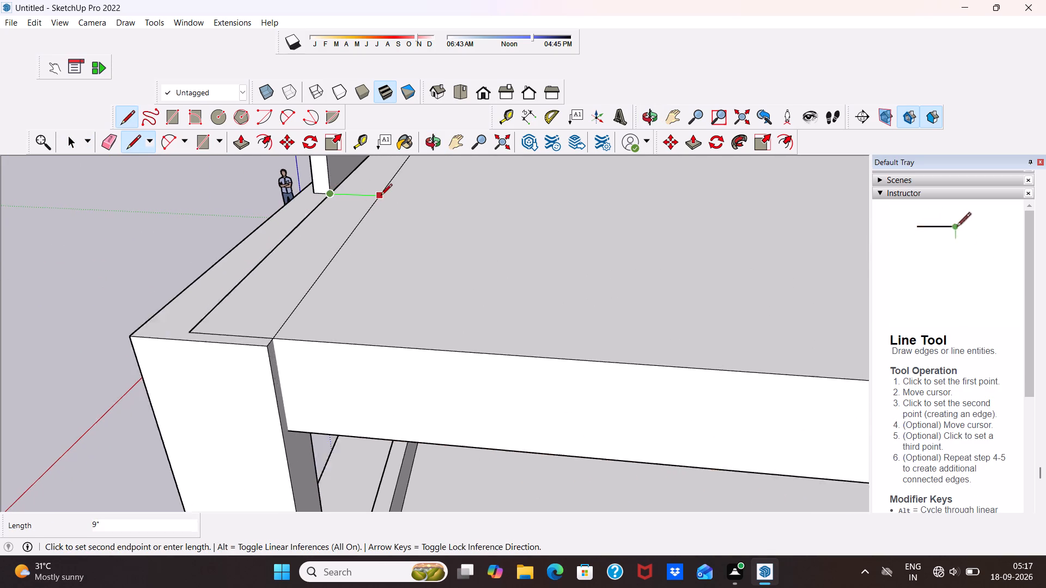
scroll(381, 196, "up", 1)
left_click(379, 198)
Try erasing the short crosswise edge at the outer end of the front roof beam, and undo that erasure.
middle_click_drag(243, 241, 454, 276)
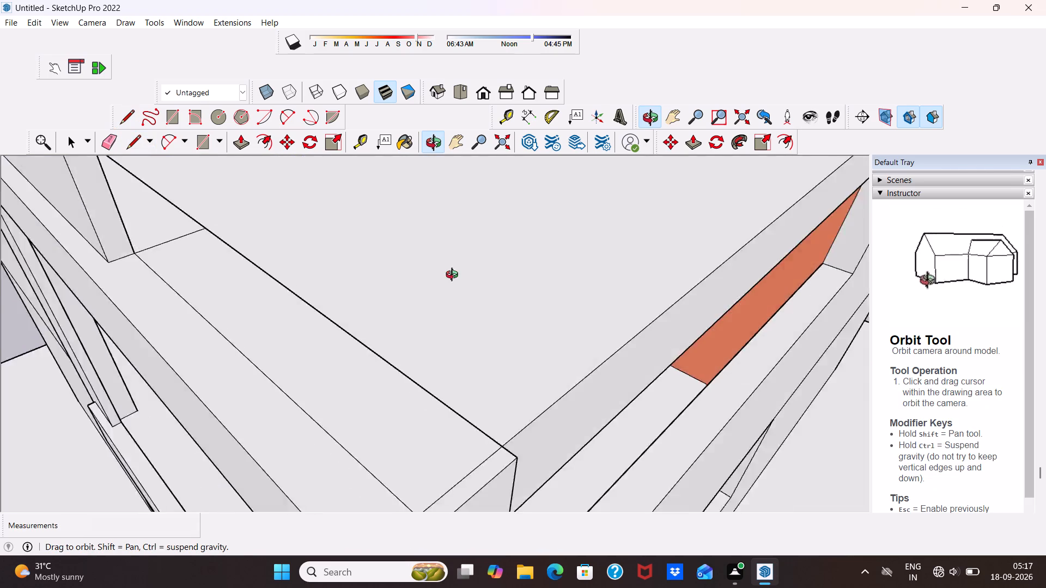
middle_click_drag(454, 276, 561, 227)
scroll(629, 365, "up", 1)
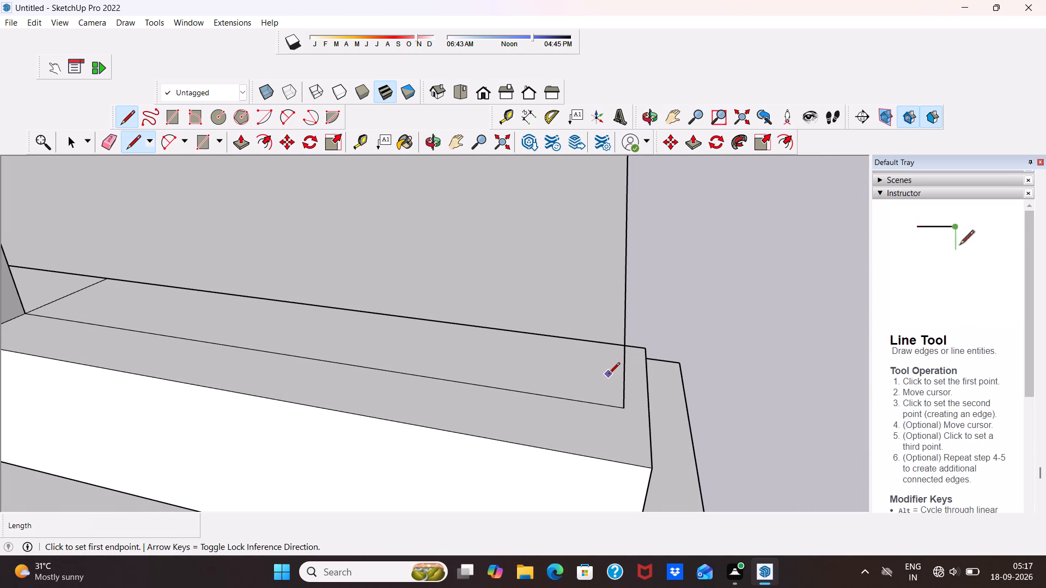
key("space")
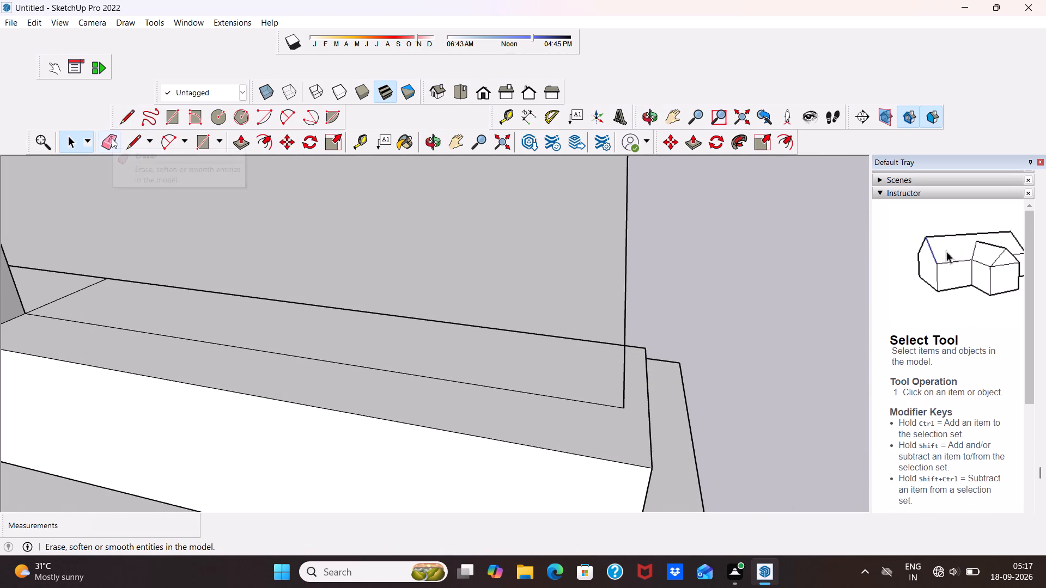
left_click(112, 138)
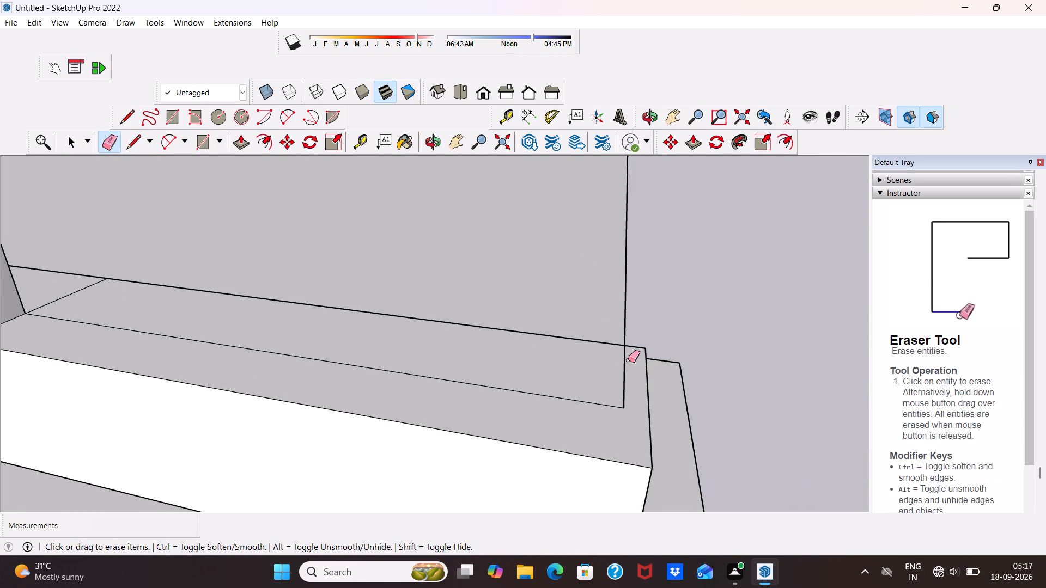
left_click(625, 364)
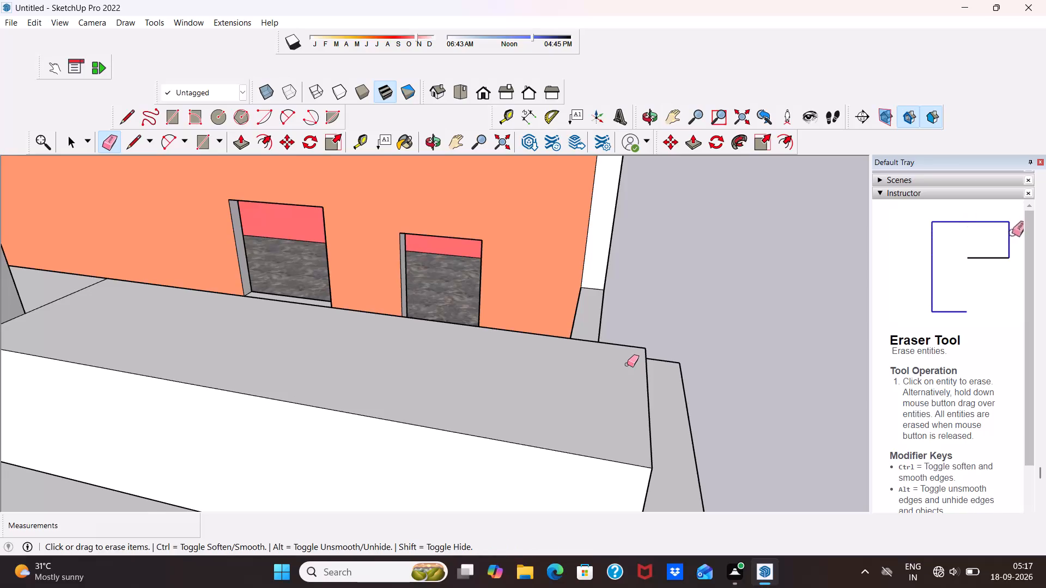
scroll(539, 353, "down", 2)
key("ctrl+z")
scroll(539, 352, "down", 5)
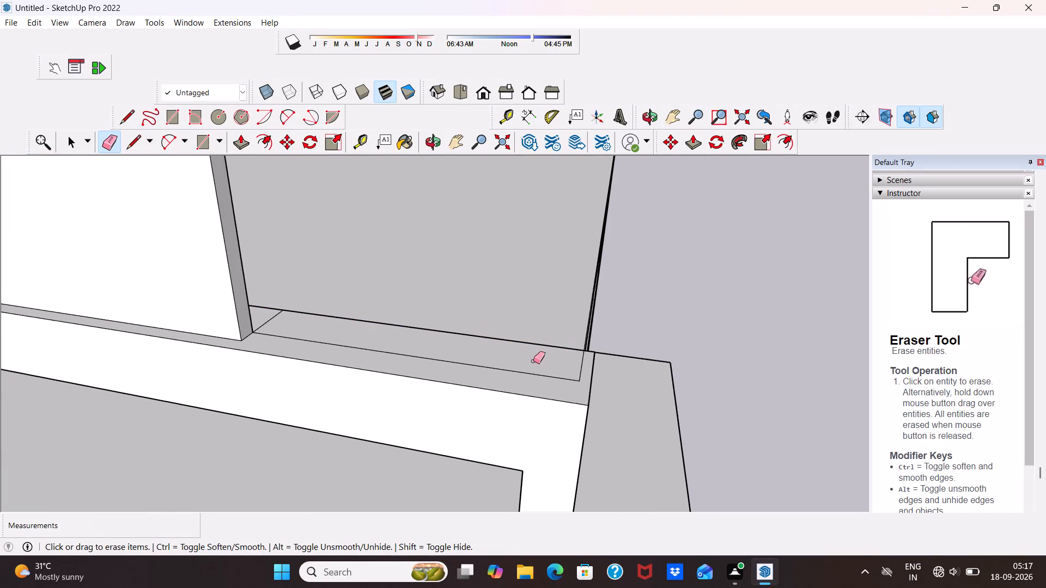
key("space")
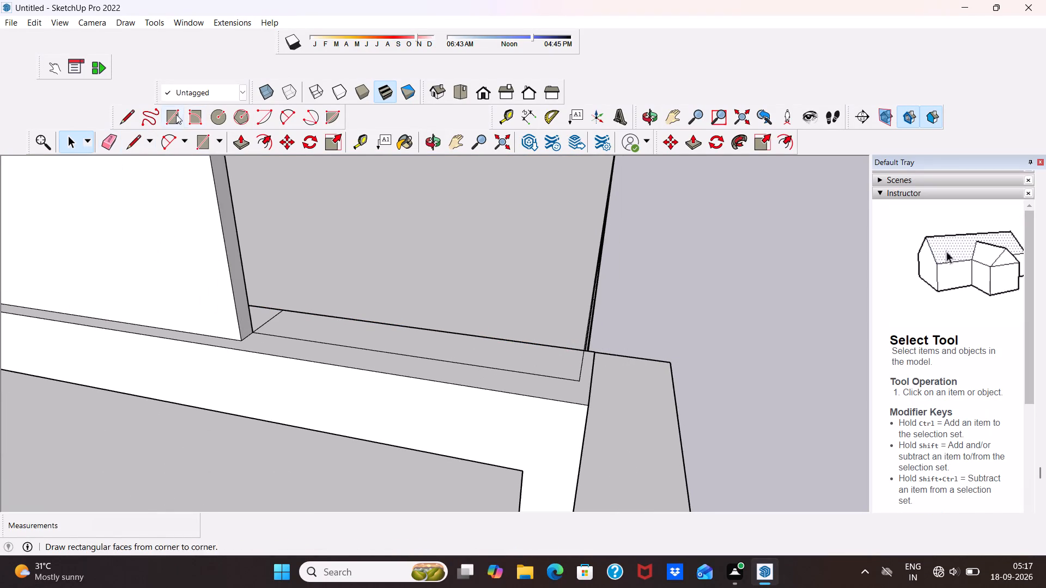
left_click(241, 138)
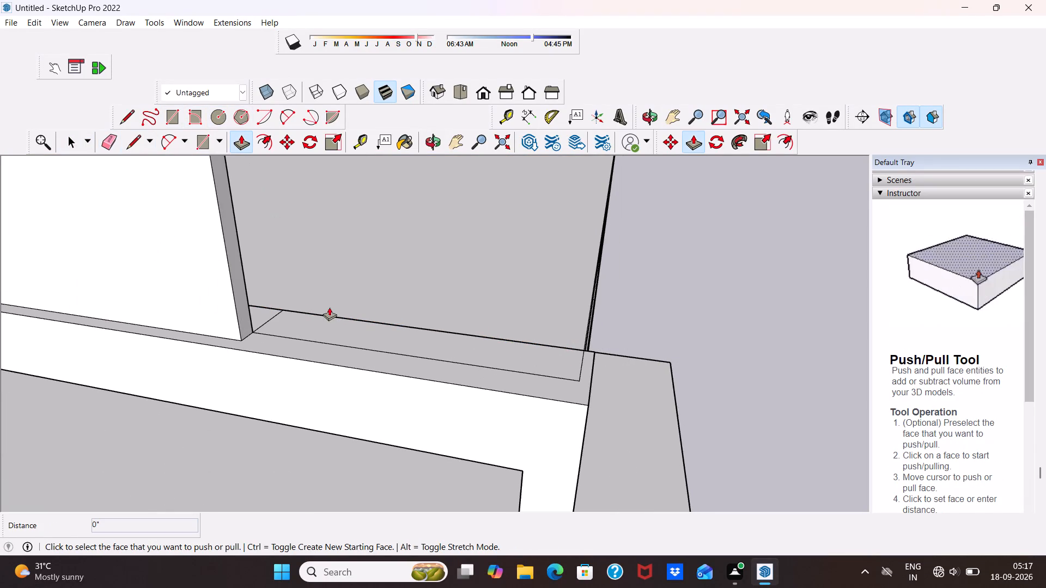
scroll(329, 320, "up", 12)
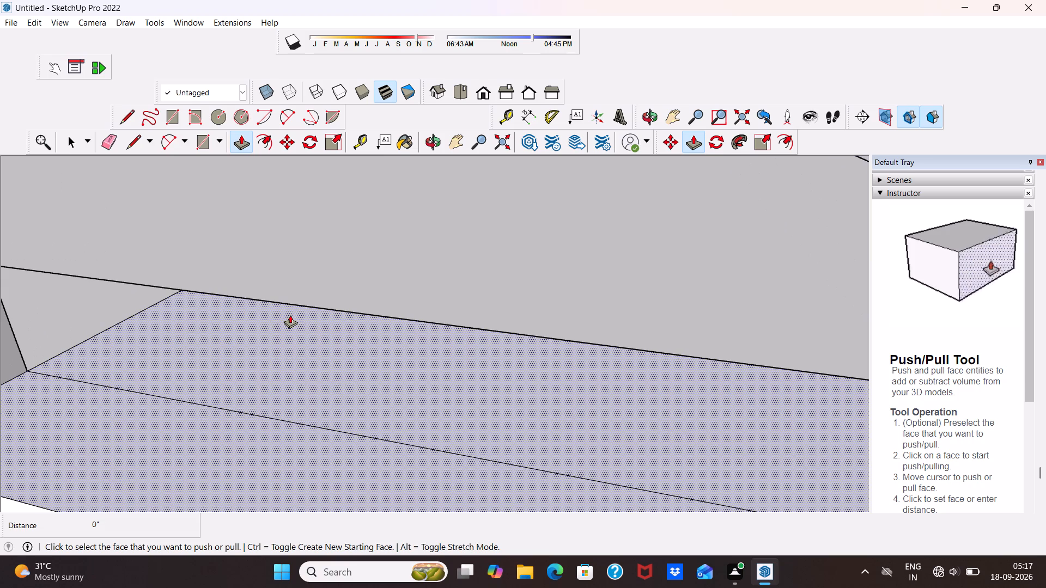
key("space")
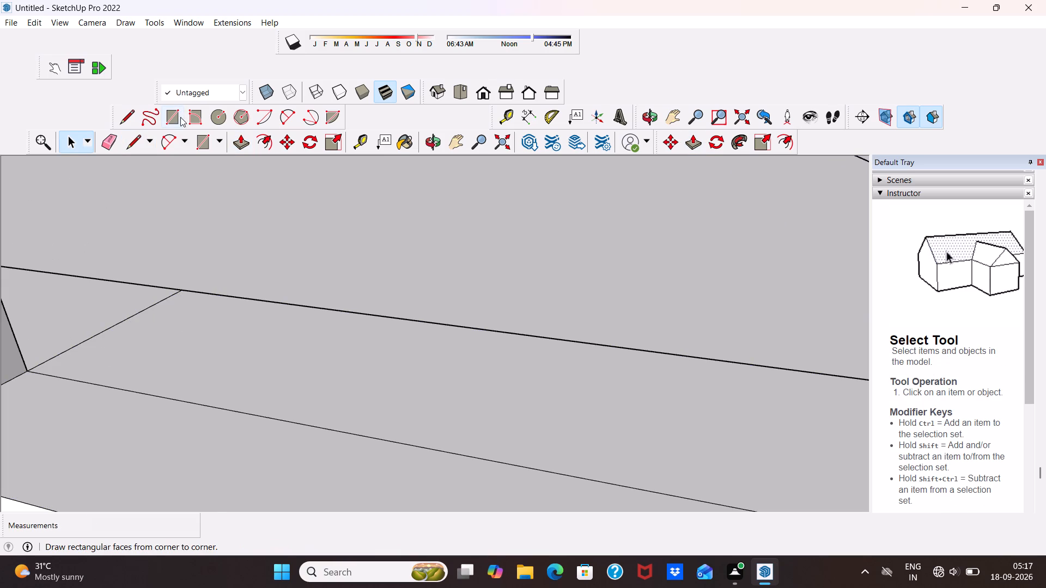
Draw a rectangle about 4' 3" by 9" on top of the front roof beam, from the raised panel's end to the outer corner.
left_click(176, 114)
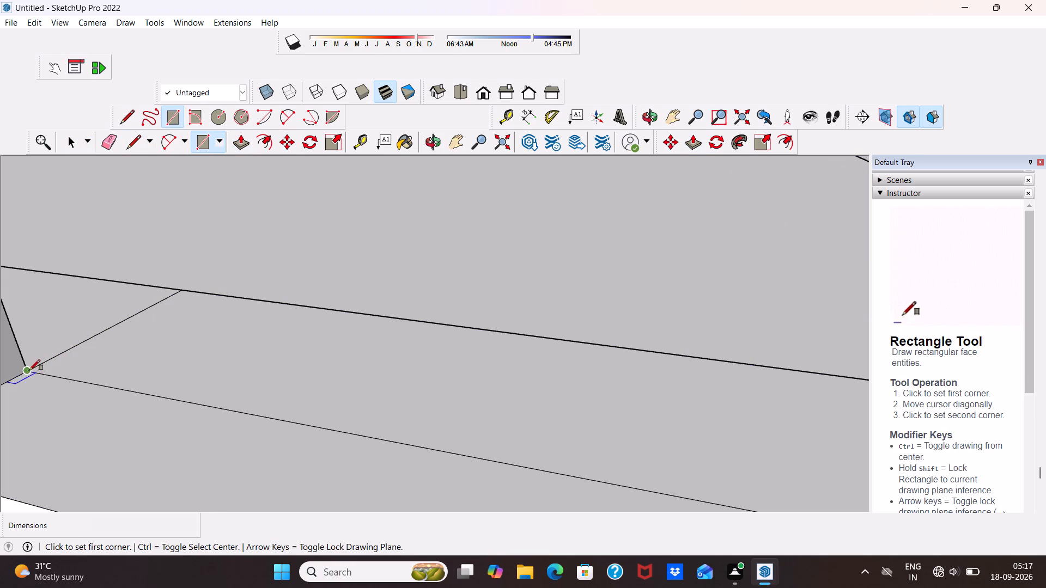
left_click(25, 372)
scroll(141, 320, "down", 11)
scroll(370, 311, "down", 4)
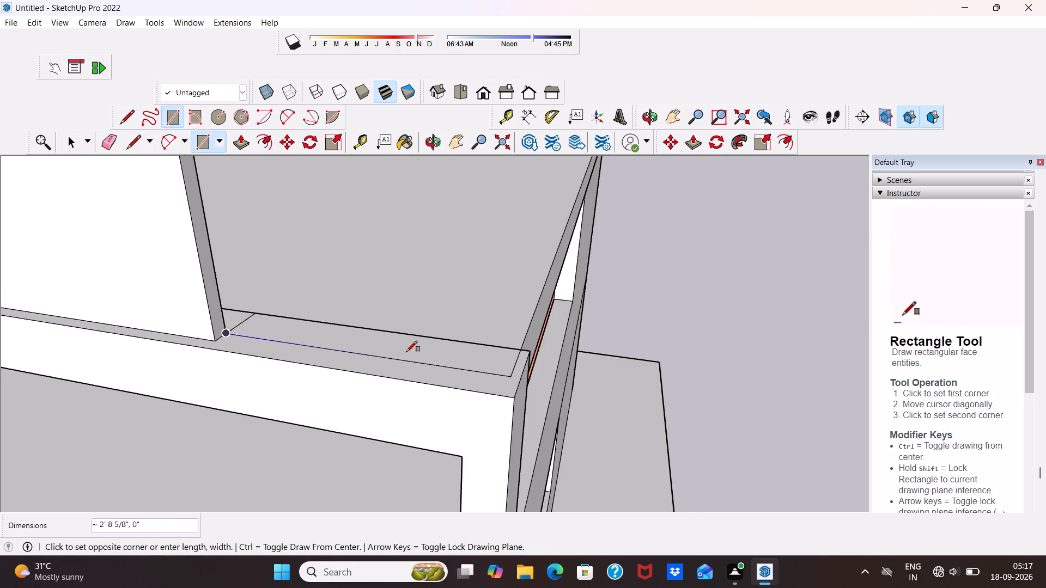
scroll(409, 346, "down", 2)
scroll(500, 356, "up", 1)
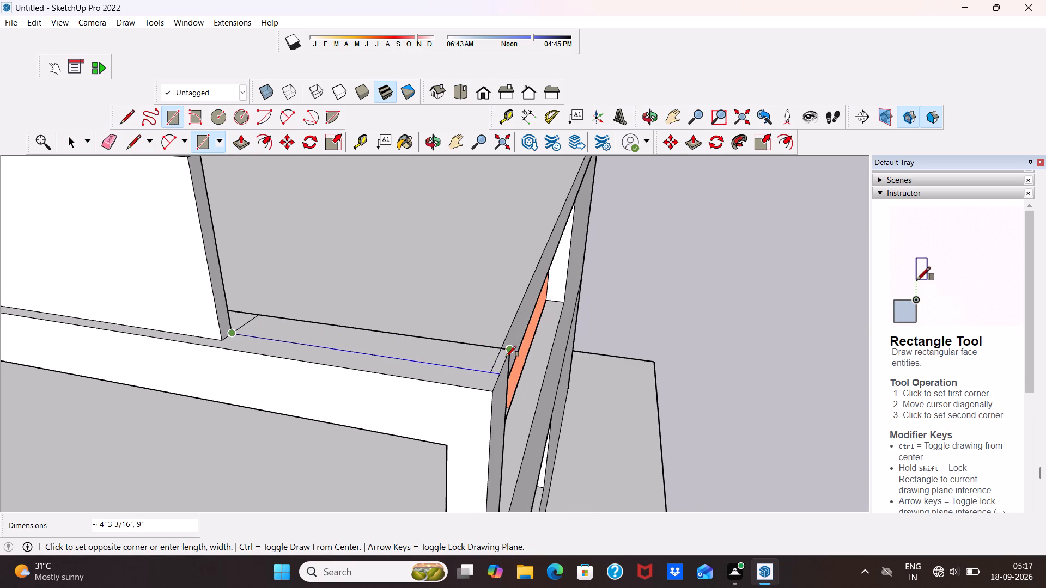
left_click(506, 356)
key("space")
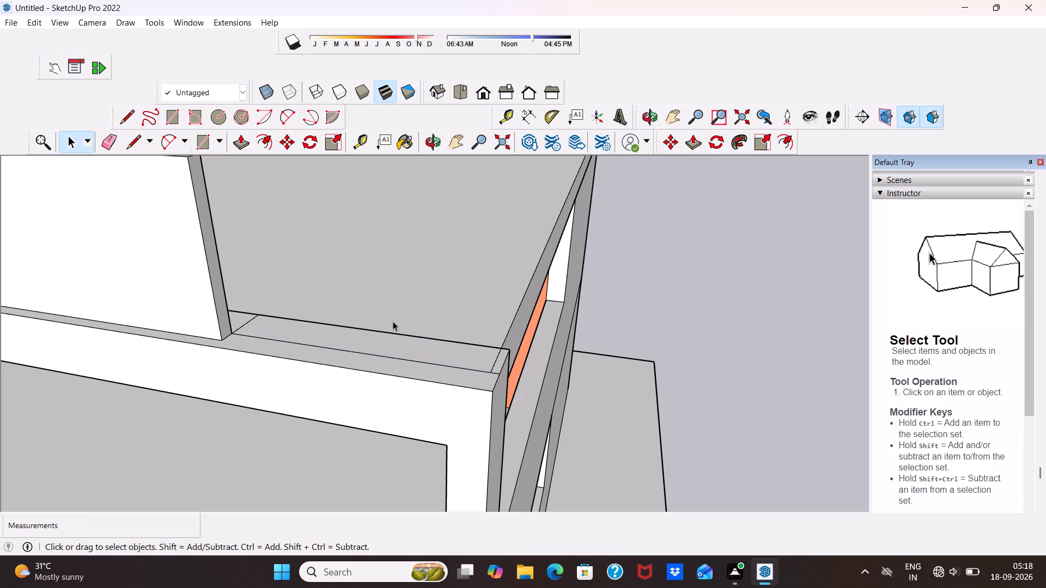
Push/Pull the new rectangle on the front roof beam upward about 2' 7 9/16".
left_click(379, 339)
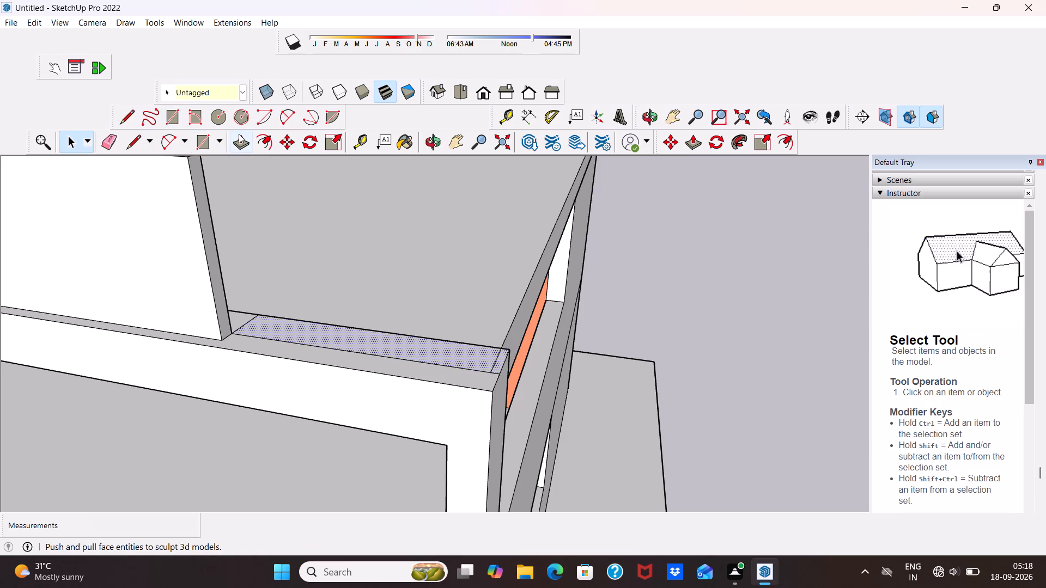
left_click(235, 131)
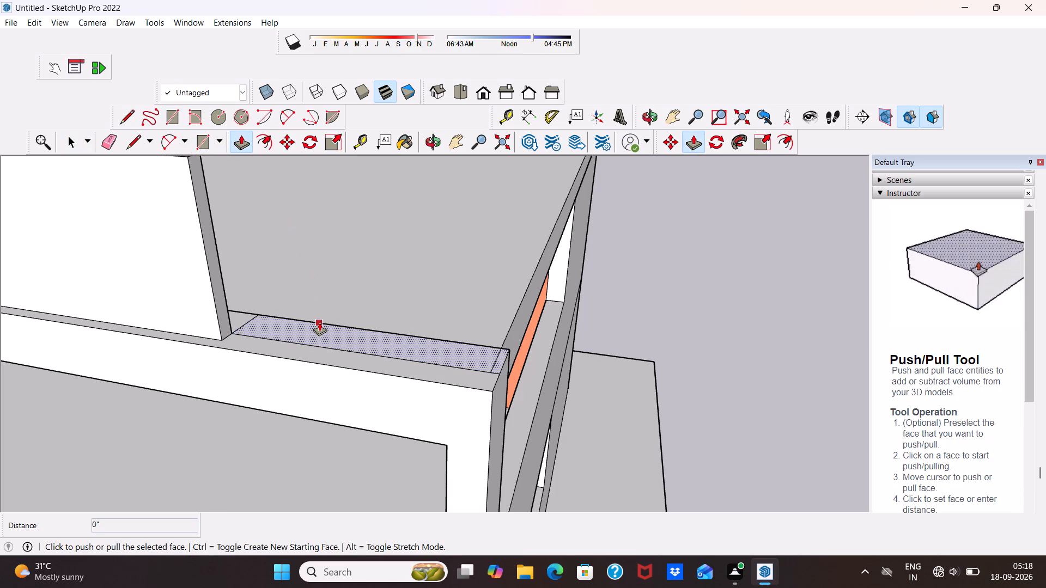
left_click(319, 322)
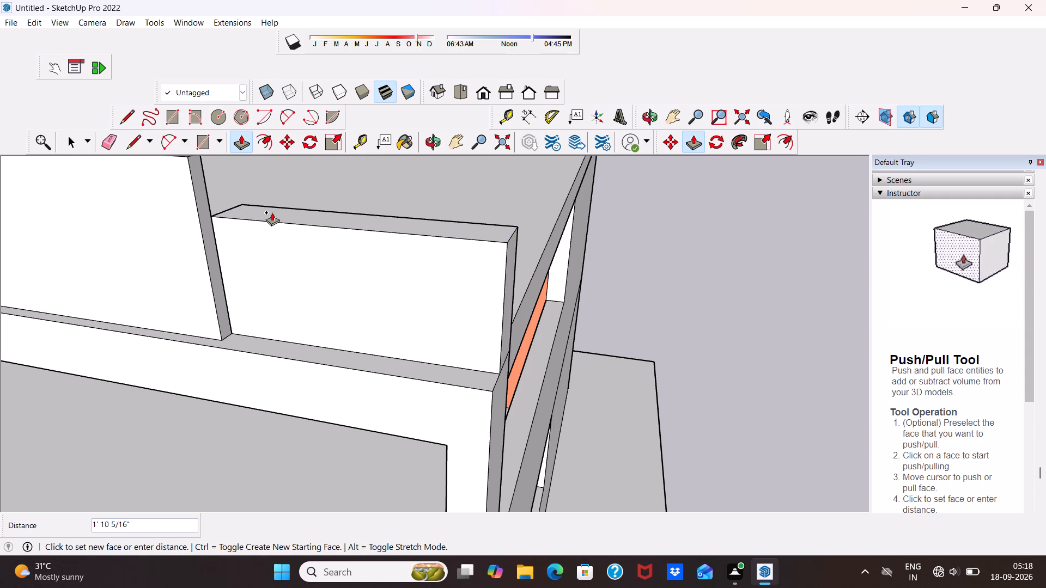
scroll(272, 212, "down", 8)
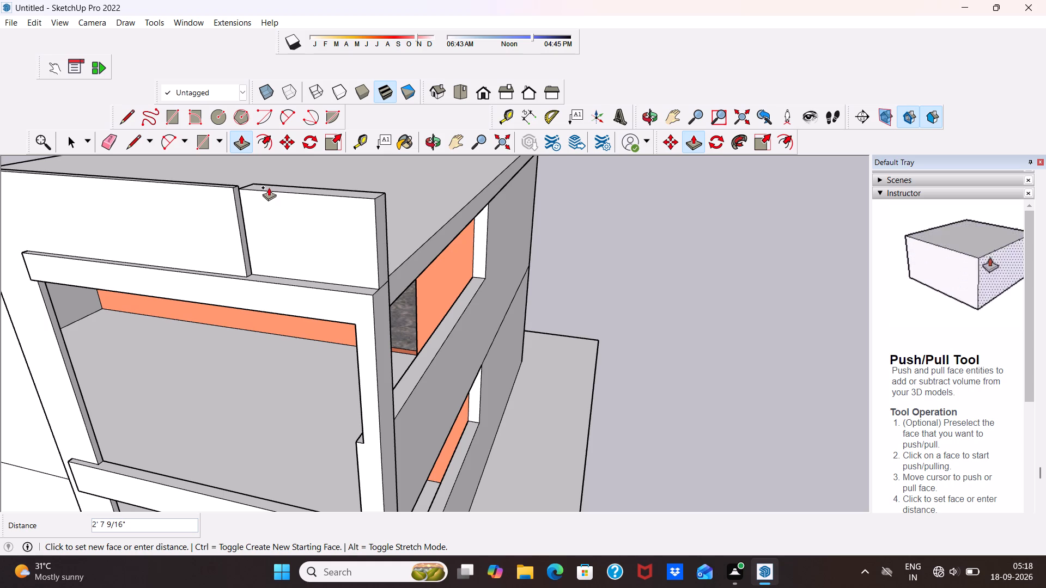
left_click(269, 187)
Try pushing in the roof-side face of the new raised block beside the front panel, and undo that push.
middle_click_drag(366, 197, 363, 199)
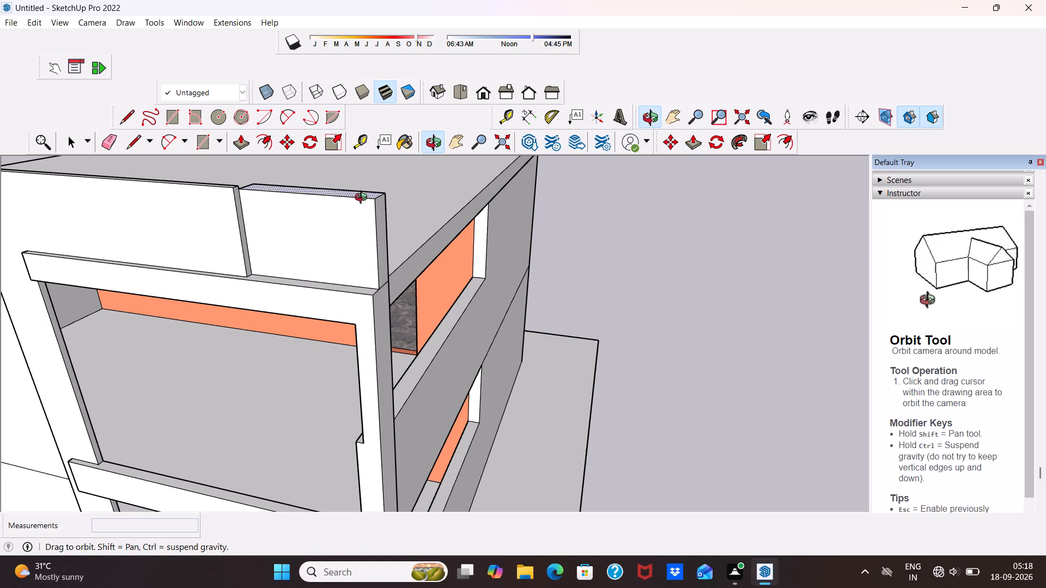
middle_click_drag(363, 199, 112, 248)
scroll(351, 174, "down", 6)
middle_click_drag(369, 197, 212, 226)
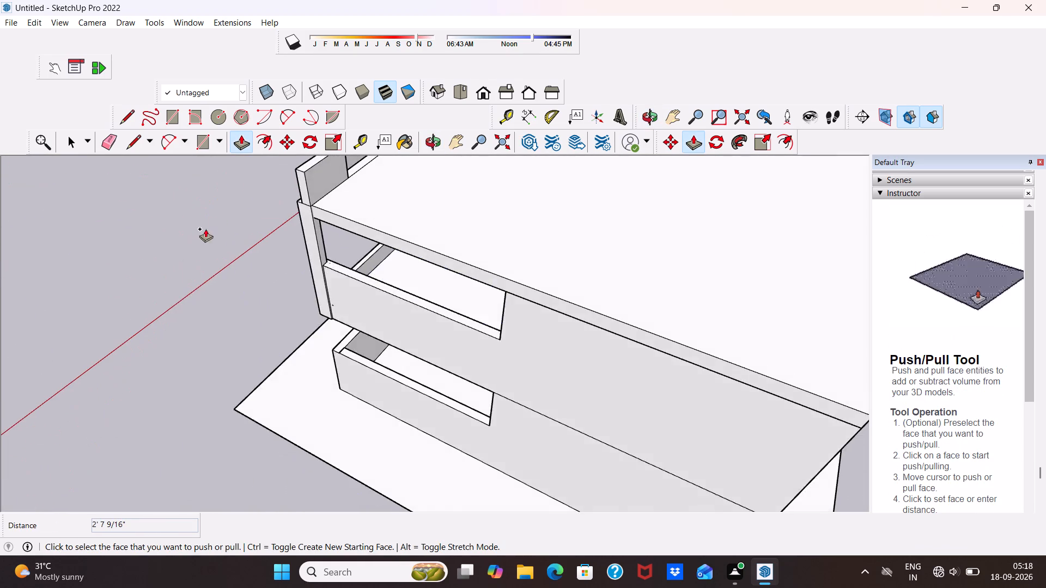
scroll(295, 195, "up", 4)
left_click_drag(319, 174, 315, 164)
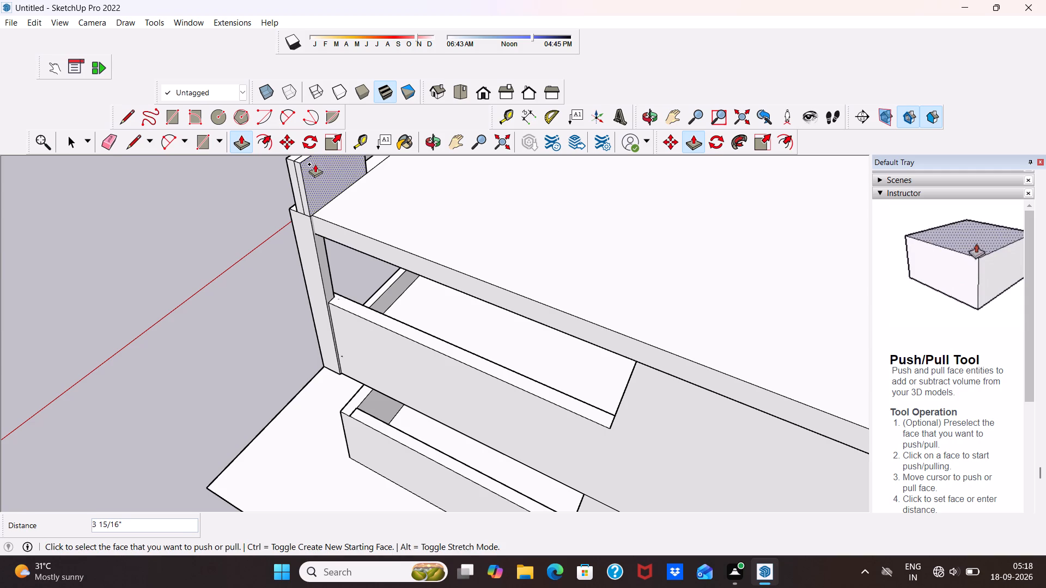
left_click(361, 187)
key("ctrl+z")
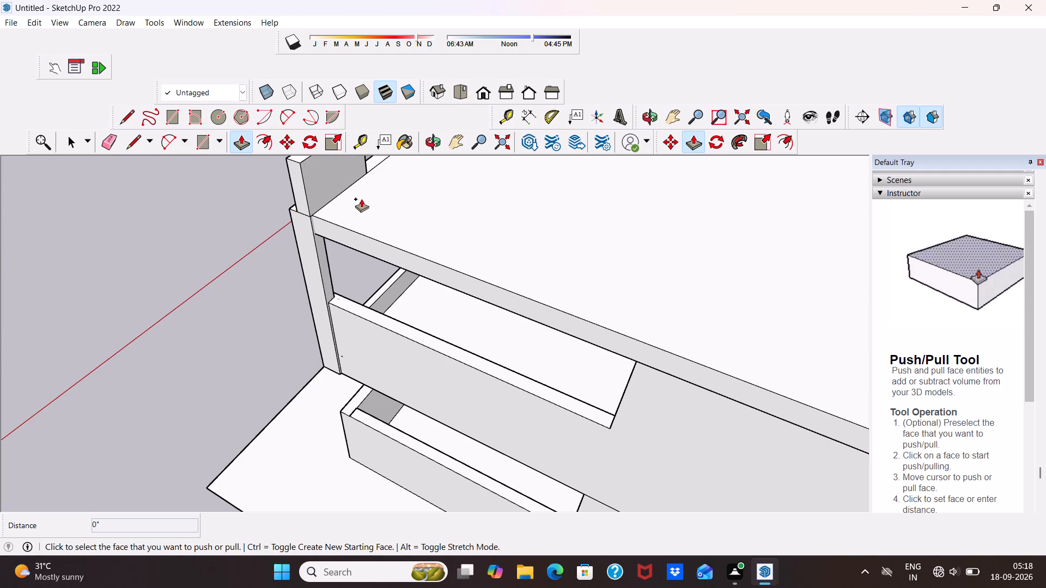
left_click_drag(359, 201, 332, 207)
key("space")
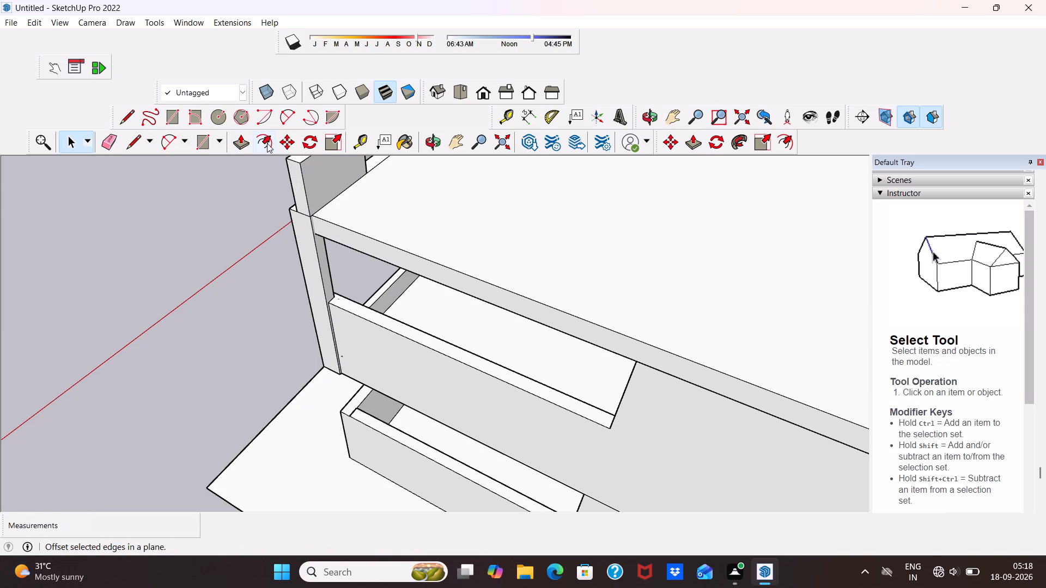
Push the roof-side face of the new raised block inward about 2 15/16" to thin it.
left_click(240, 140)
scroll(320, 179, "up", 4)
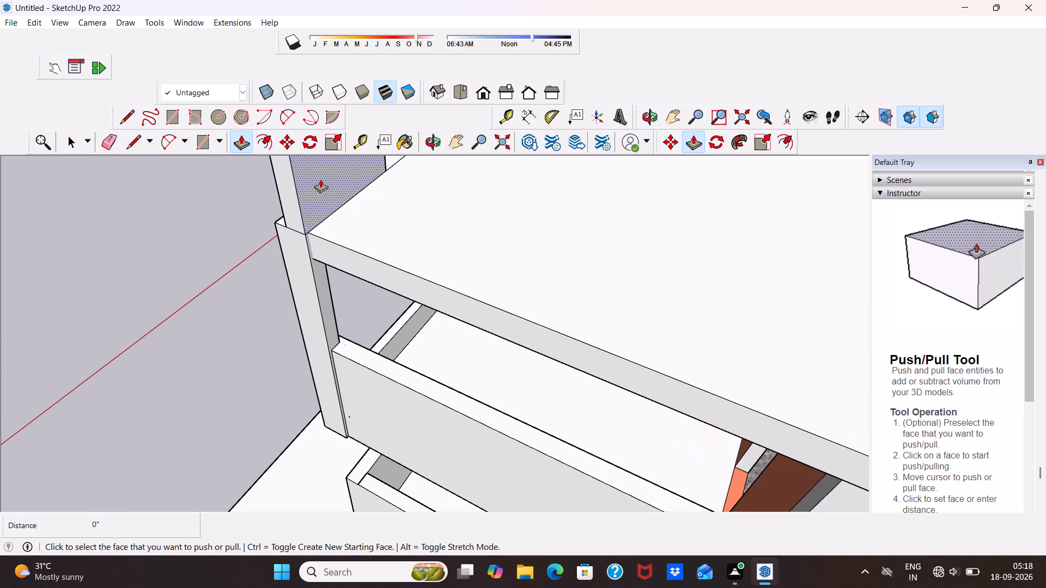
left_click_drag(320, 179, 316, 174)
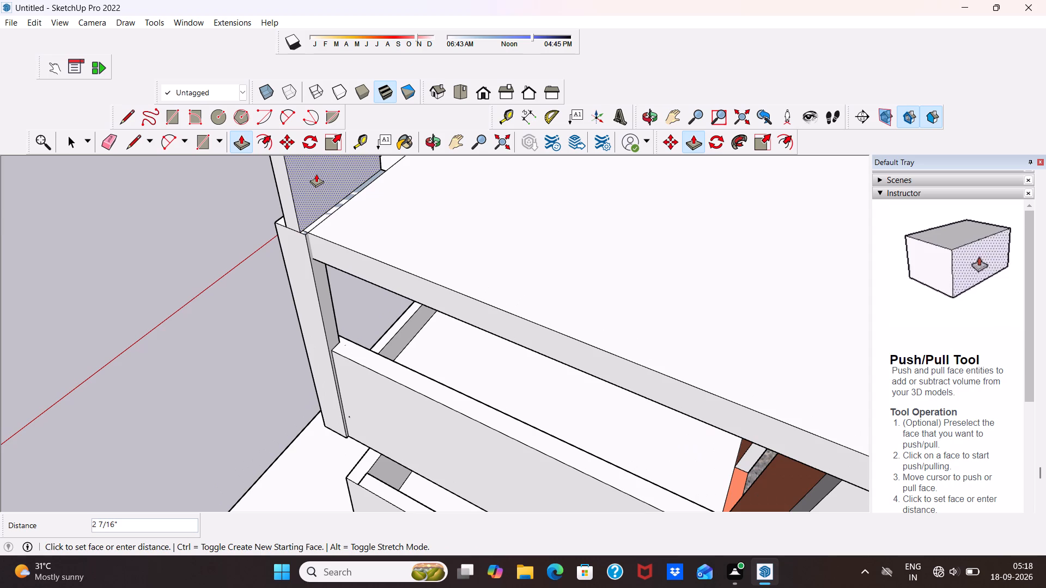
left_click_drag(316, 174, 315, 173)
Push the front face of the new raised block inward about 1 3/8".
scroll(297, 177, "down", 3)
middle_click_drag(283, 184, 322, 197)
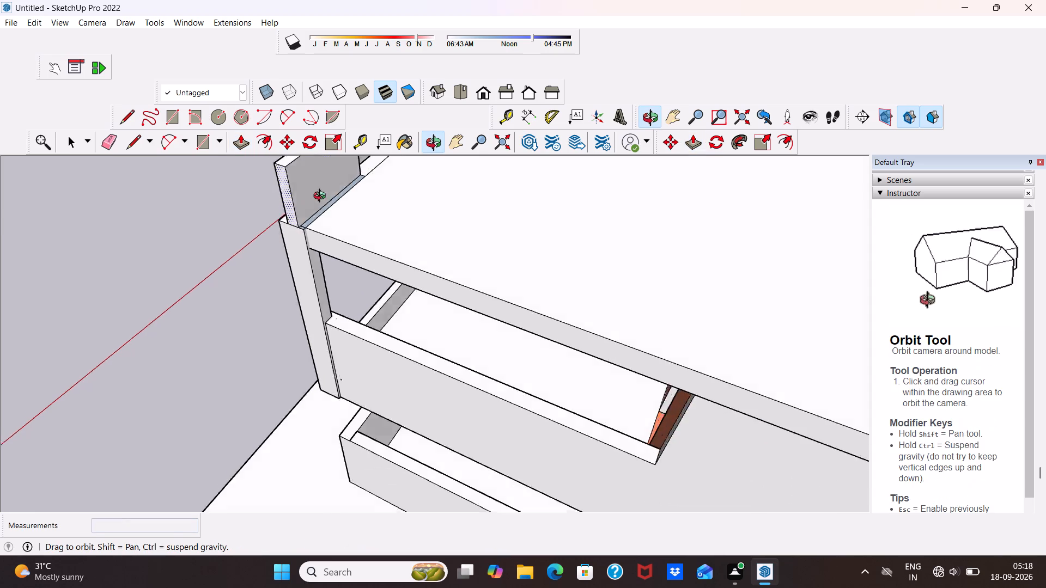
middle_click_drag(322, 197, 592, 192)
middle_click_drag(463, 228, 499, 208)
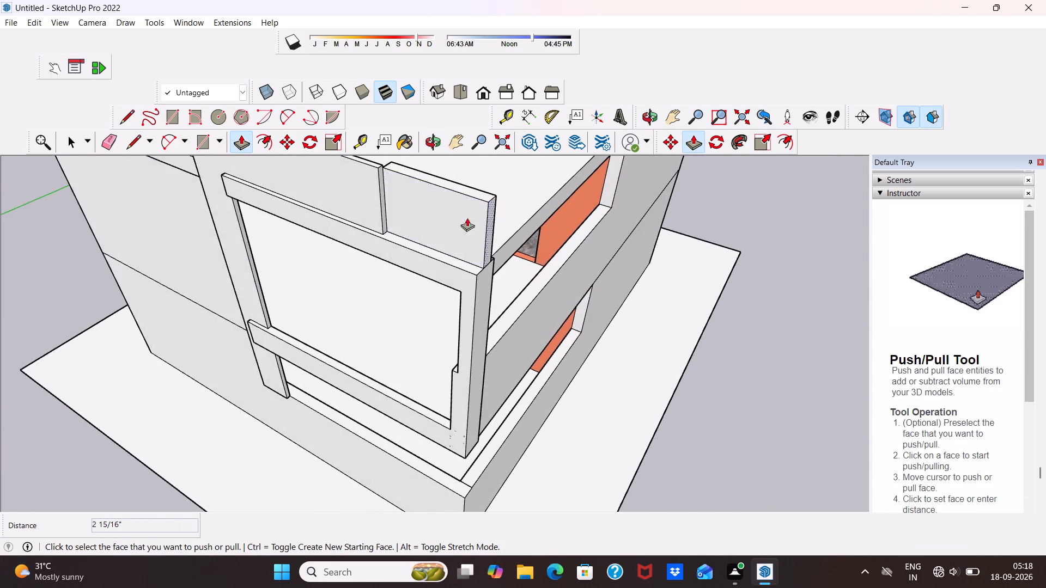
scroll(455, 220, "up", 3)
left_click(430, 211)
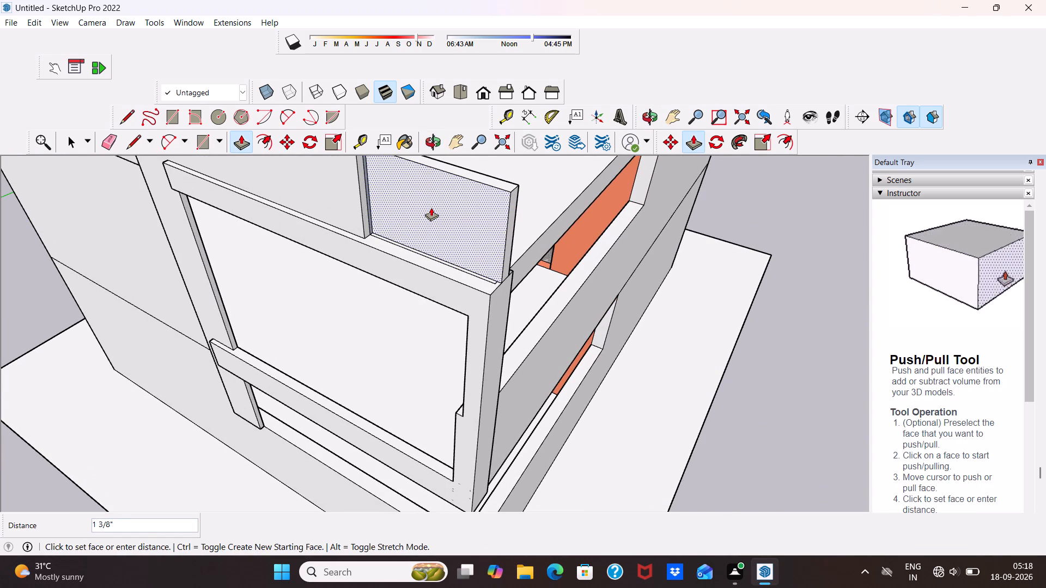
scroll(431, 207, "down", 3)
middle_click_drag(431, 207, 510, 183)
scroll(510, 184, "up", 1)
scroll(507, 185, "down", 5)
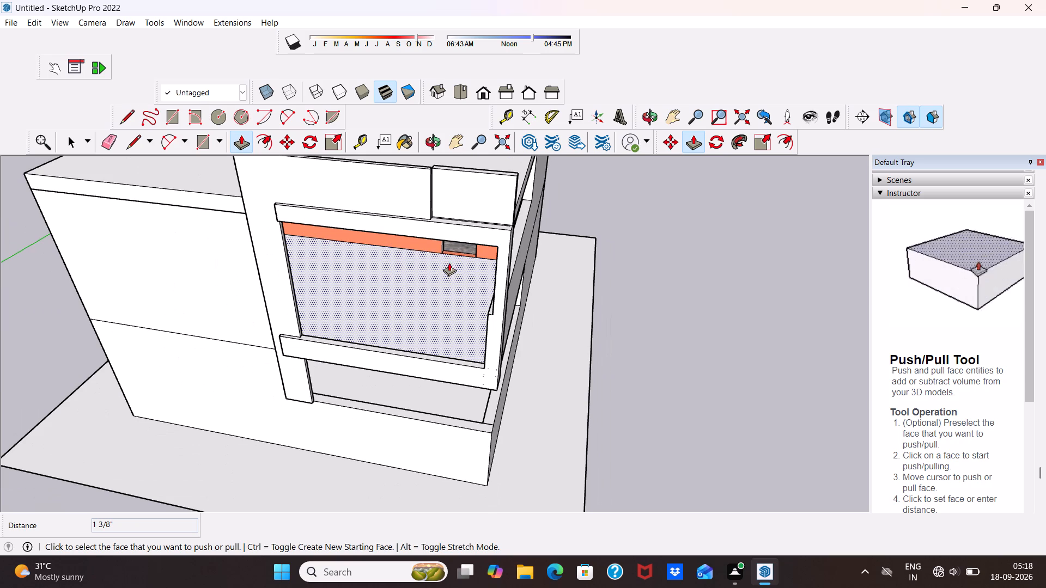
key("space")
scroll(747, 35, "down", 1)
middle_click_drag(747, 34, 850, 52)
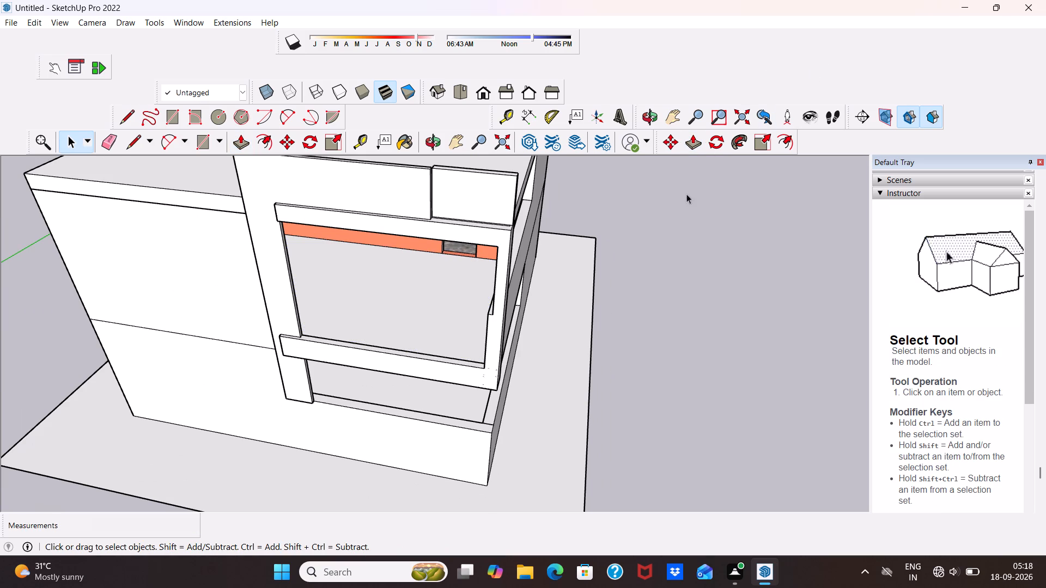
Examine the front facade, balcony openings and raised roof panels from the standard front view and from several angles.
middle_click_drag(595, 220, 684, 181)
scroll(562, 189, "down", 6)
middle_click_drag(520, 234, 392, 163)
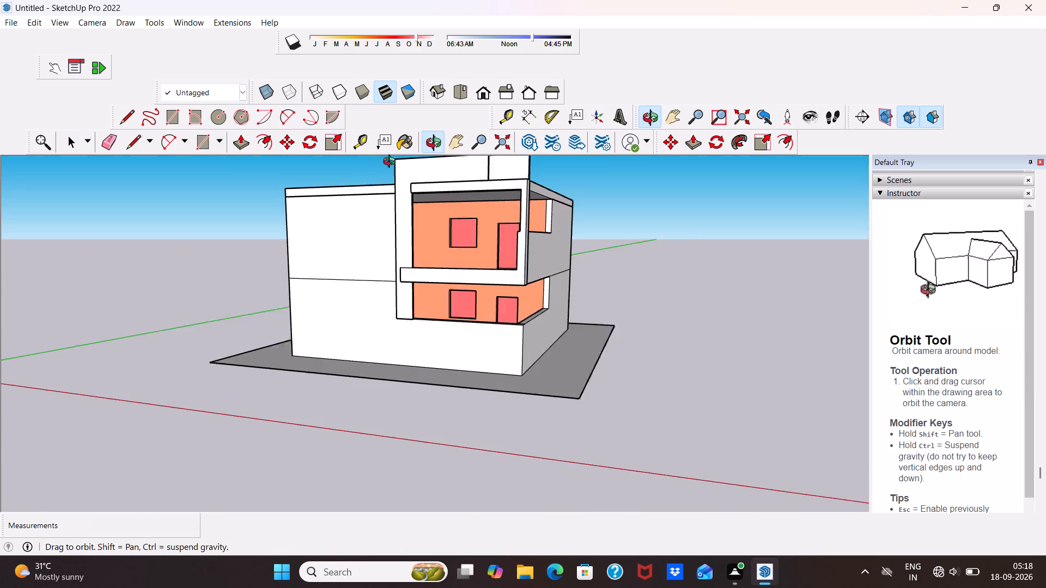
middle_click_drag(392, 163, 382, 161)
scroll(438, 185, "up", 6)
middle_click_drag(463, 184, 575, 225)
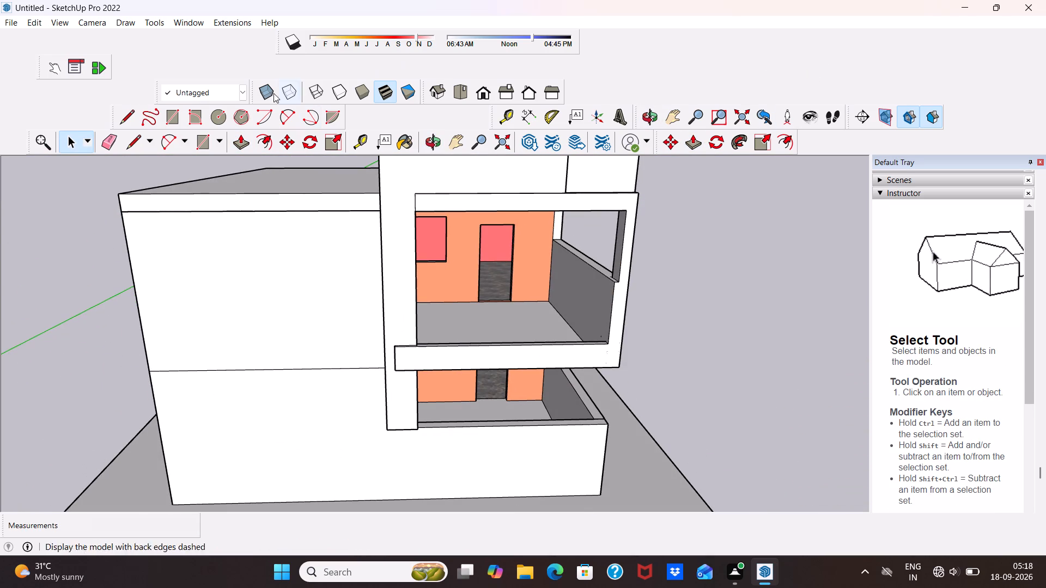
left_click(480, 88)
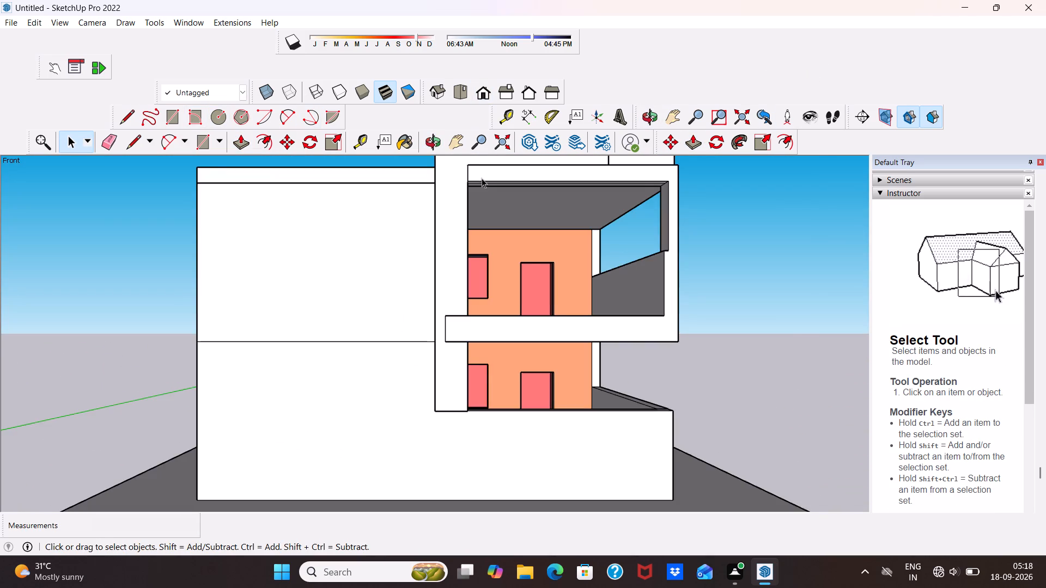
scroll(482, 186, "down", 7)
middle_click_drag(540, 201, 503, 280)
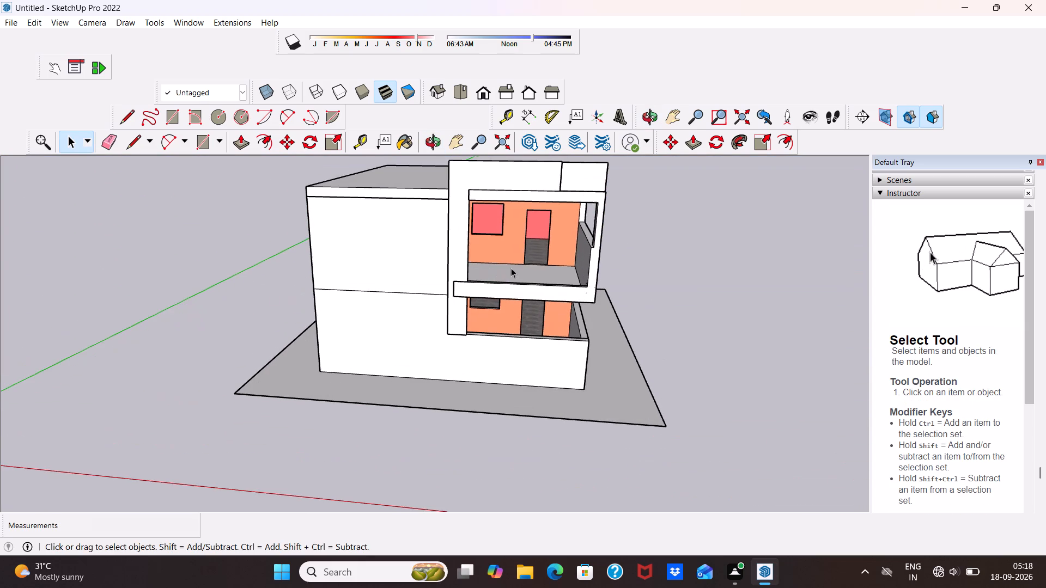
scroll(512, 273, "up", 1)
scroll(516, 222, "up", 4)
middle_click_drag(512, 240, 484, 296)
scroll(549, 274, "up", 2)
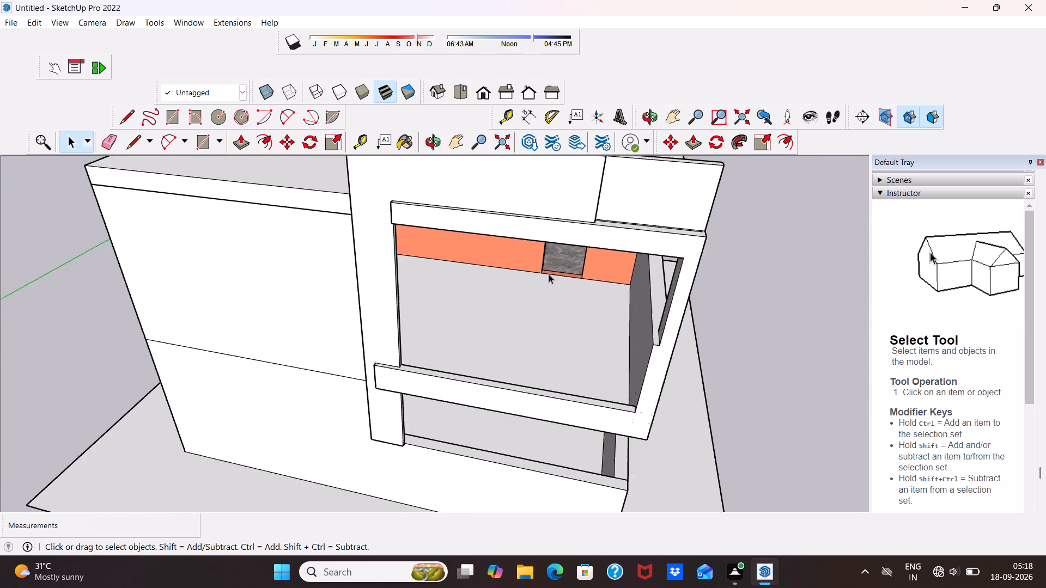
scroll(549, 274, "up", 1)
middle_click_drag(638, 173, 692, 219)
middle_click_drag(658, 226, 654, 168)
scroll(653, 166, "down", 3)
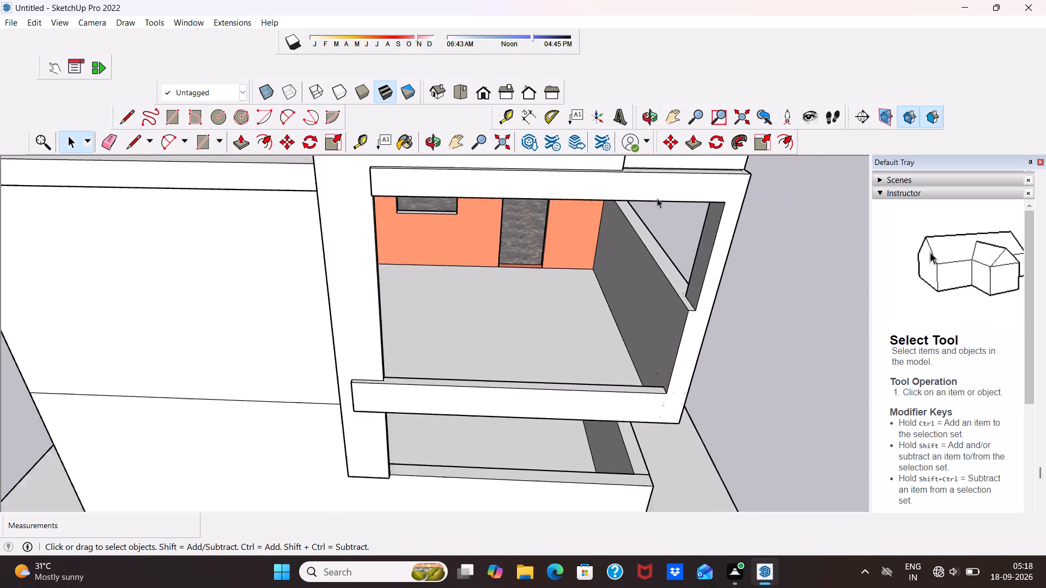
scroll(657, 198, "down", 3)
scroll(580, 291, "up", 1)
scroll(550, 262, "down", 5)
middle_click_drag(531, 281, 507, 212)
scroll(507, 212, "up", 2)
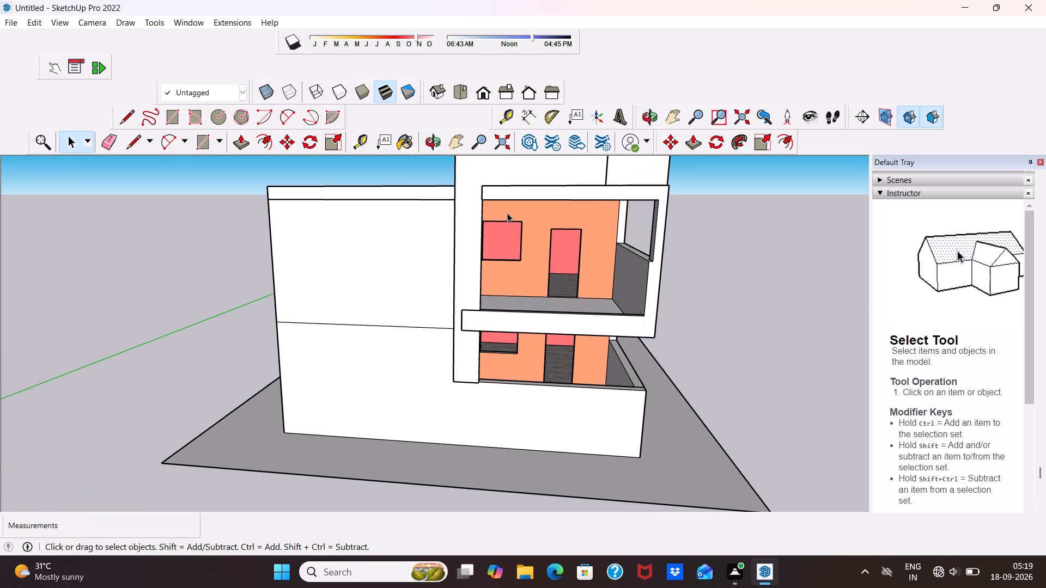
Push/Pull the outer side face of the tall front pillar outward about 1' 8 9/16", away from the balcony.
scroll(431, 0, "down", 4)
middle_click_drag(363, 251, 575, 244)
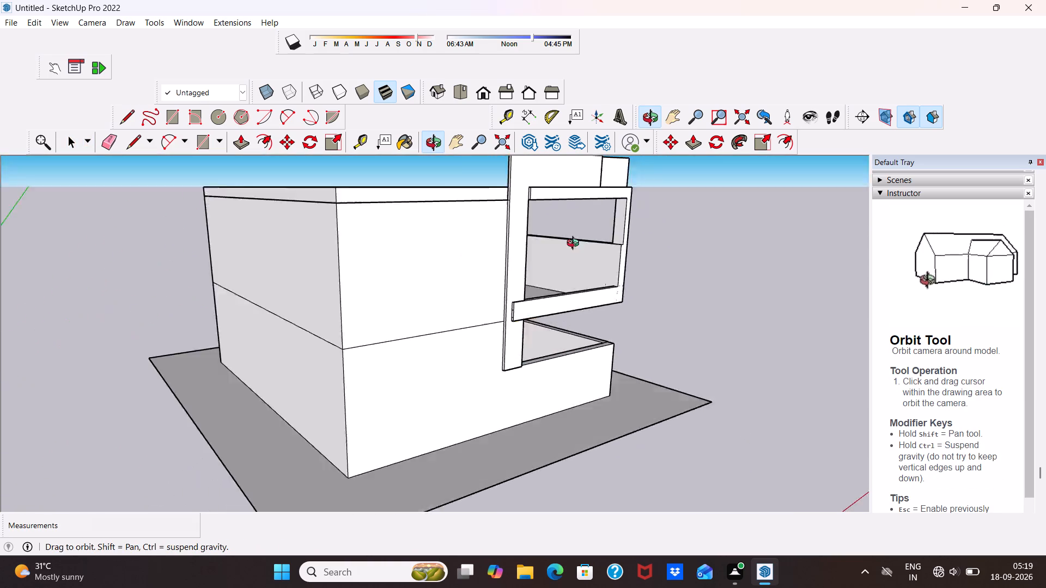
middle_click_drag(575, 244, 603, 238)
scroll(546, 229, "up", 9)
middle_click_drag(484, 221, 532, 220)
scroll(532, 220, "up", 4)
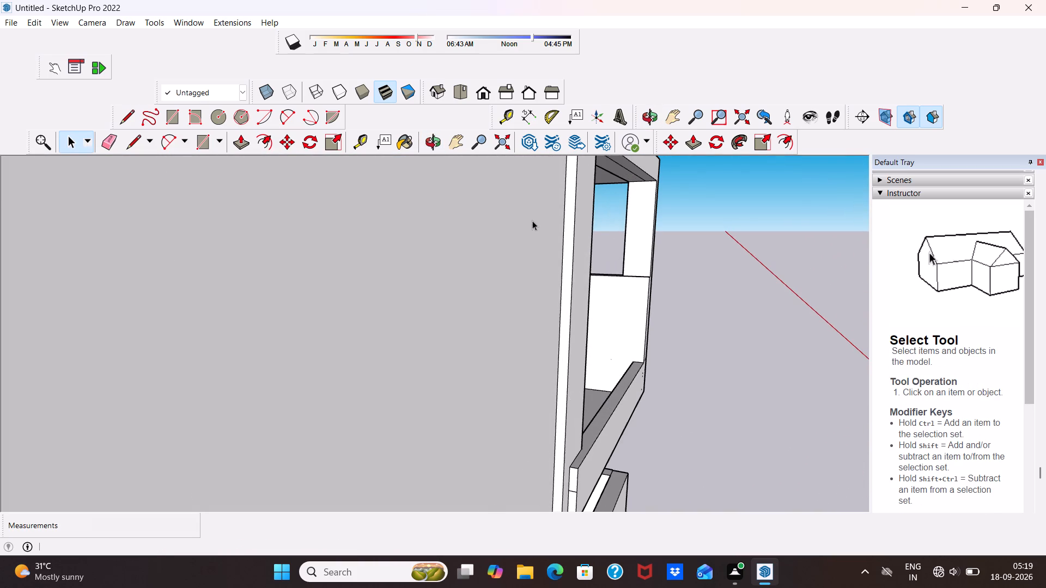
left_click(568, 220)
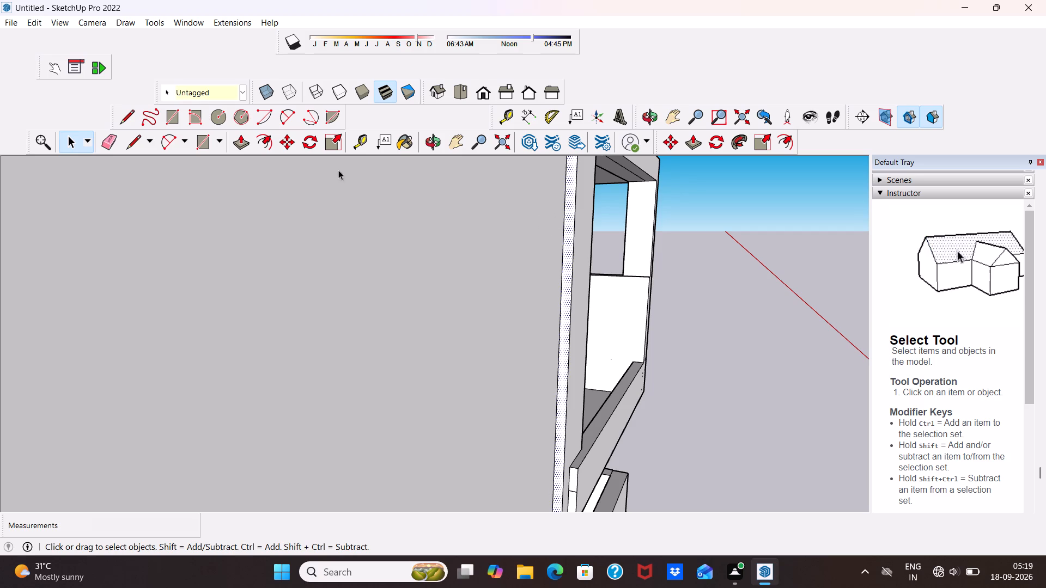
left_click(244, 142)
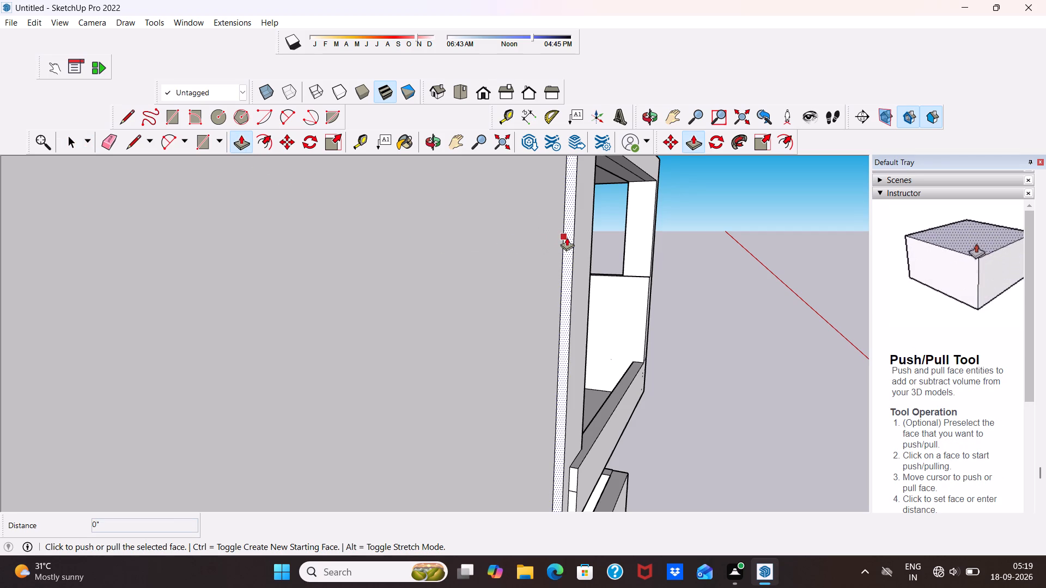
left_click_drag(567, 237, 544, 252)
Examine how the widened front pillar meets the roof slab edge and the raised panel above it.
scroll(603, 205, "down", 2)
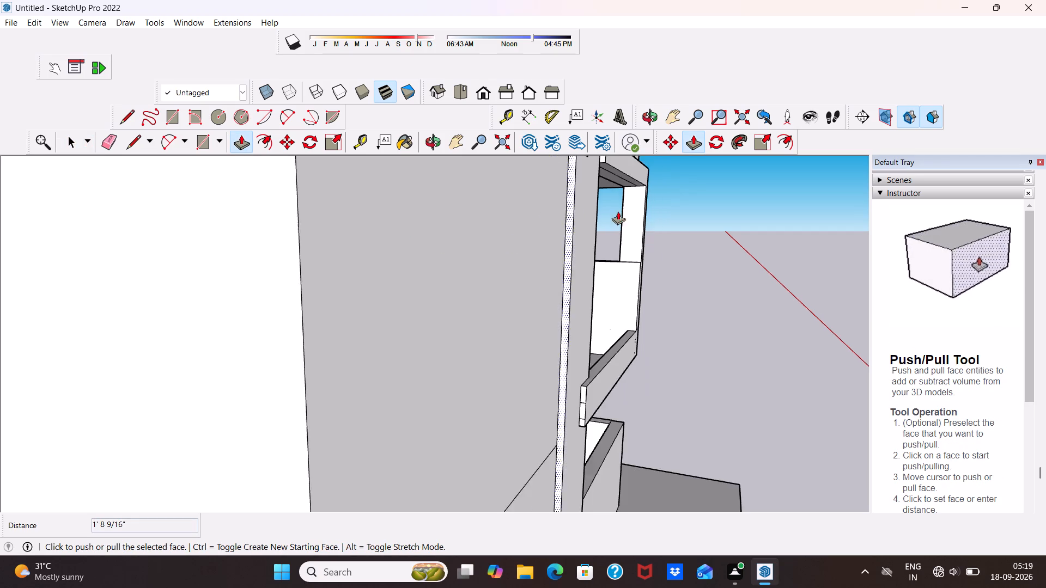
scroll(618, 211, "down", 2)
middle_click_drag(619, 212, 442, 252)
scroll(438, 243, "down", 6)
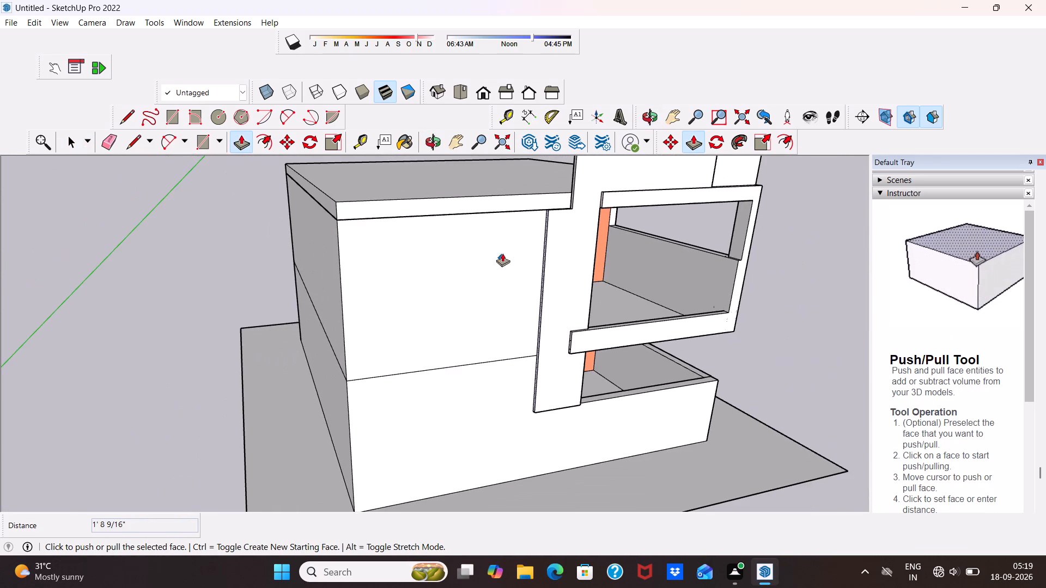
scroll(513, 235, "down", 5)
middle_click_drag(548, 246, 388, 186)
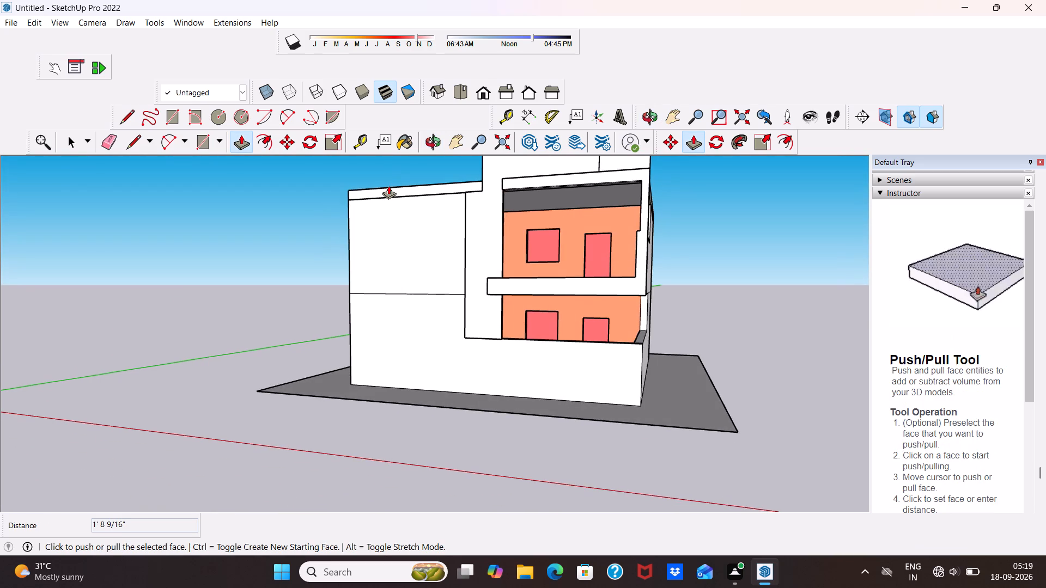
scroll(398, 180, "up", 2)
scroll(406, 180, "down", 1)
middle_click_drag(413, 182, 560, 215)
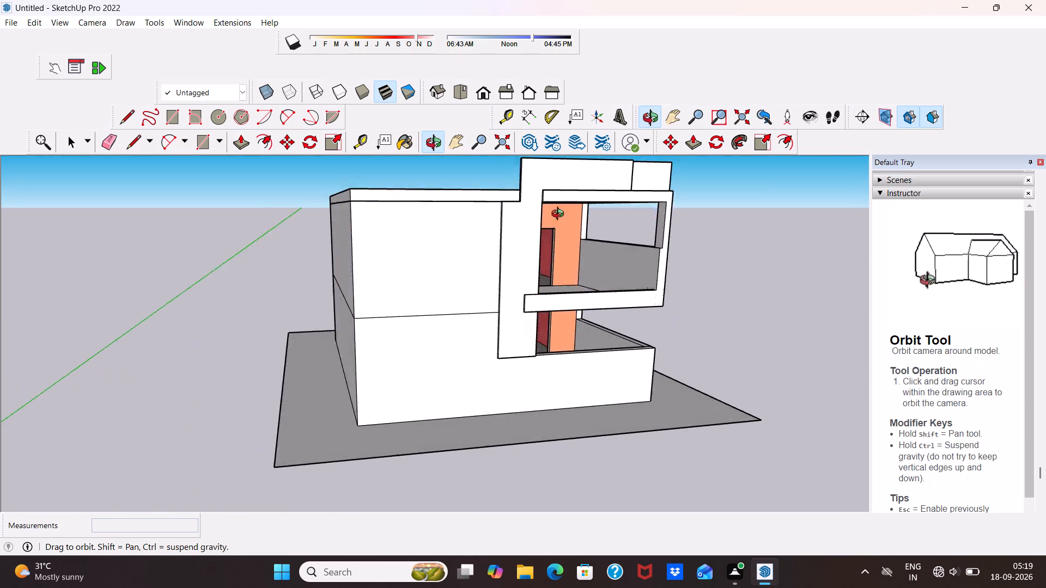
middle_click_drag(560, 215, 646, 232)
scroll(604, 208, "up", 1)
scroll(501, 168, "up", 10)
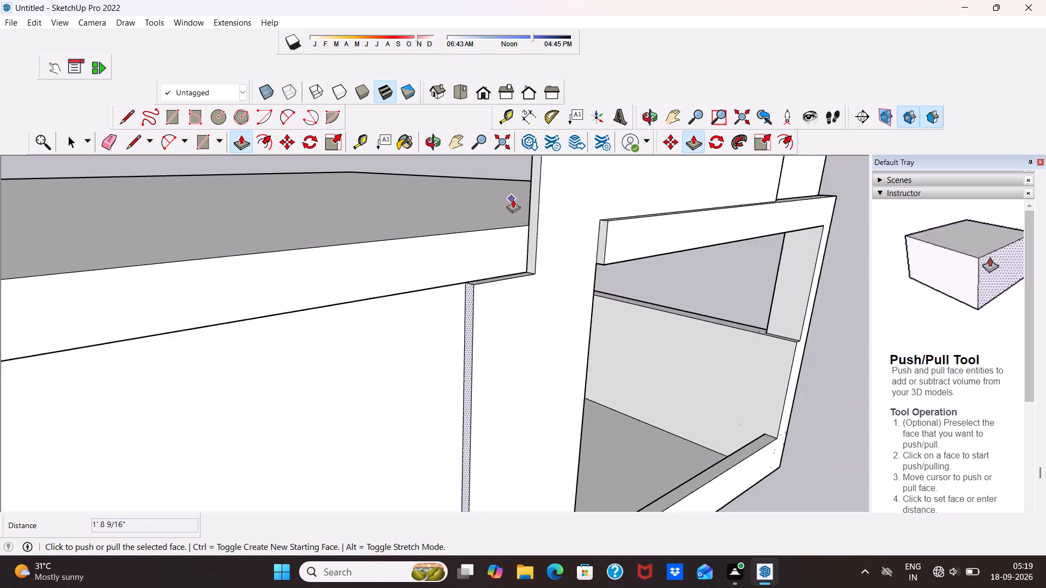
scroll(513, 199, "up", 1)
key("space")
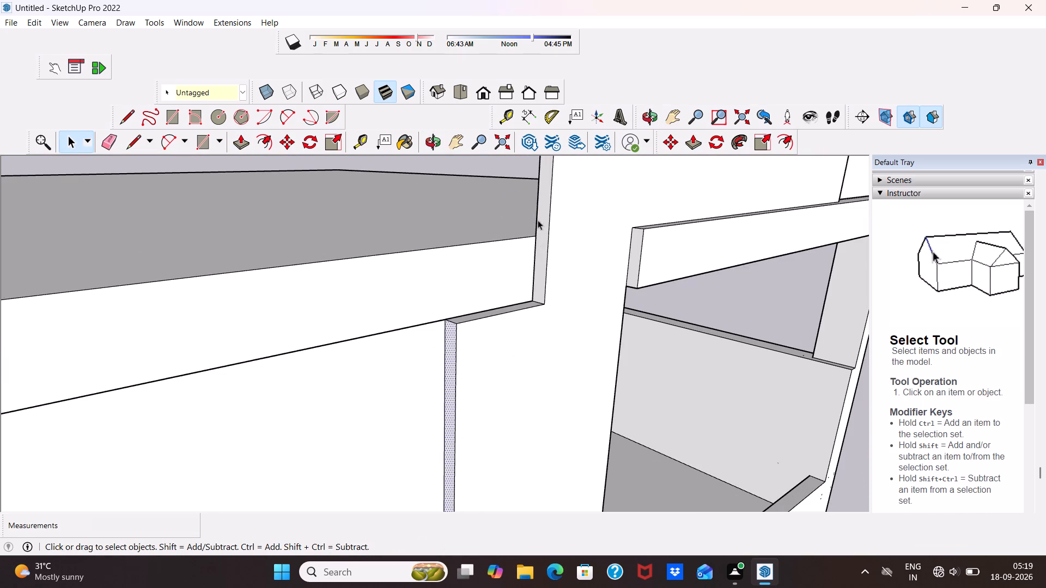
left_click(542, 218)
scroll(536, 218, "down", 11)
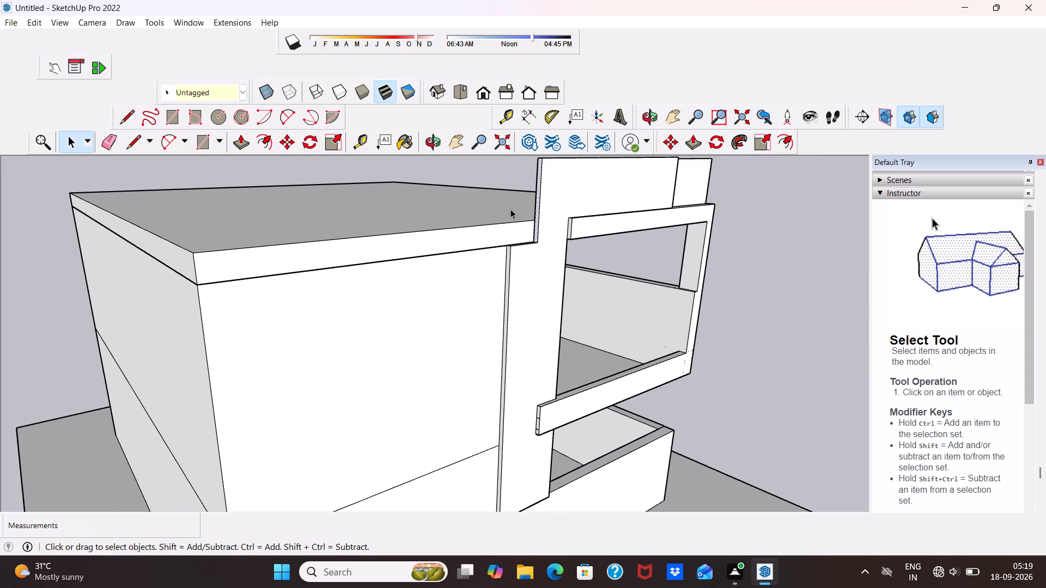
key("space")
middle_click_drag(520, 256, 450, 322)
scroll(450, 322, "up", 4)
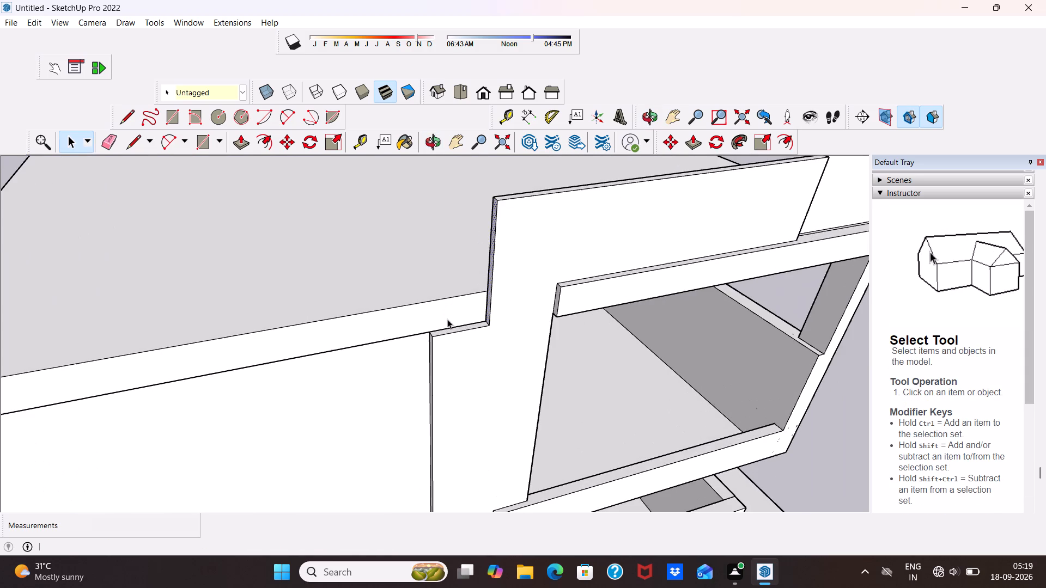
scroll(445, 299, "down", 6)
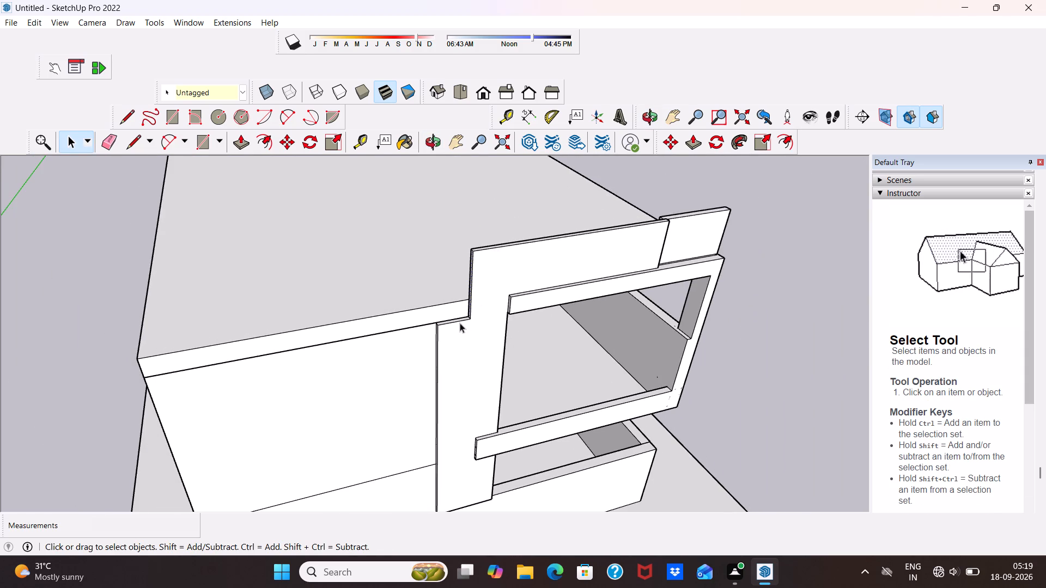
middle_click_drag(451, 316, 452, 318)
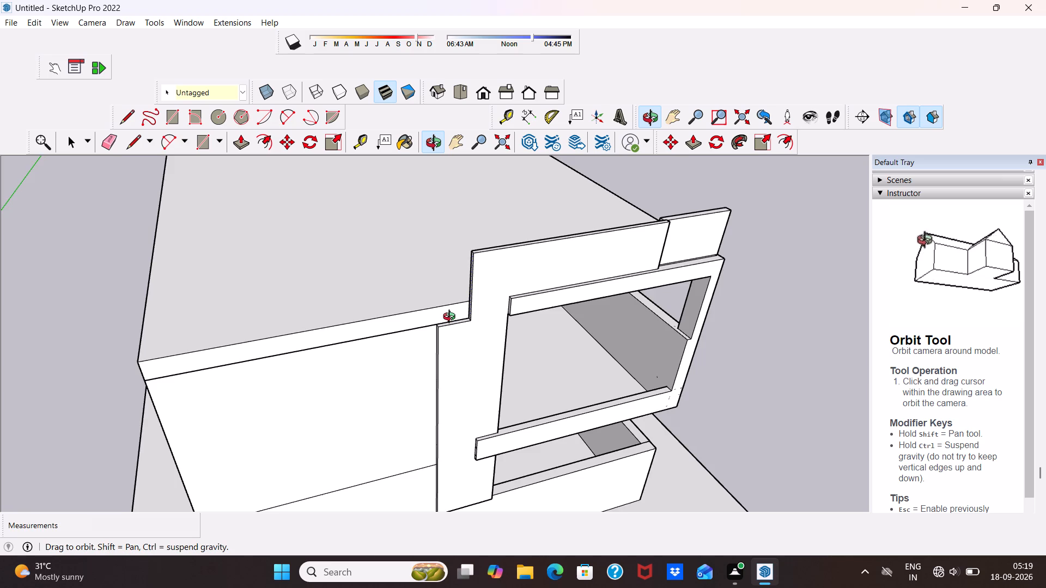
middle_click_drag(452, 318, 442, 326)
Push/Pull the narrow top face of the pillar's widened strip upward about 3' 8 1/2", level with the raised panel's top.
scroll(441, 323, "up", 1)
scroll(443, 316, "down", 4)
scroll(465, 321, "up", 9)
left_click(337, 324)
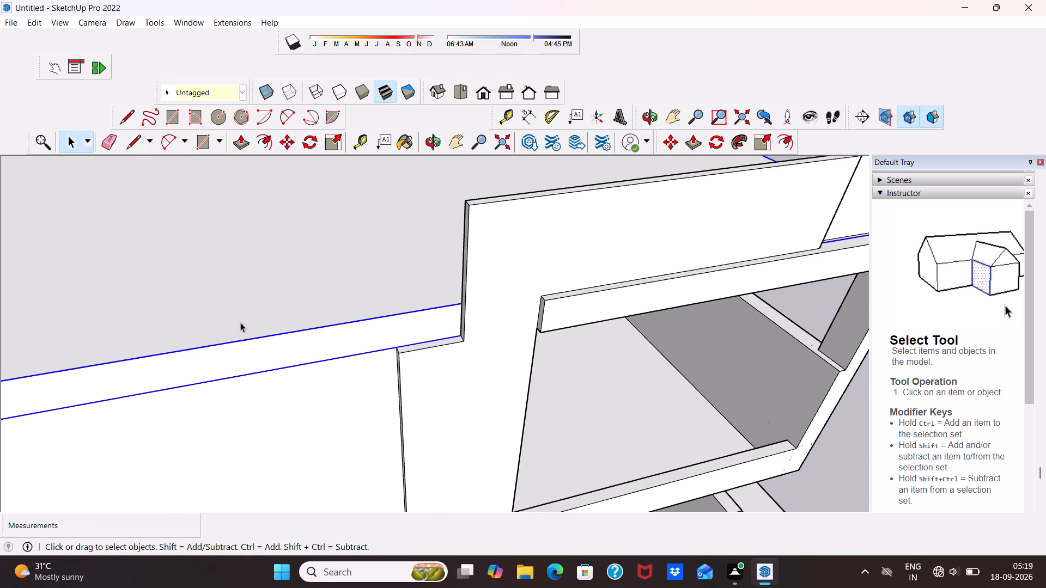
left_click(323, 276)
left_click(411, 346)
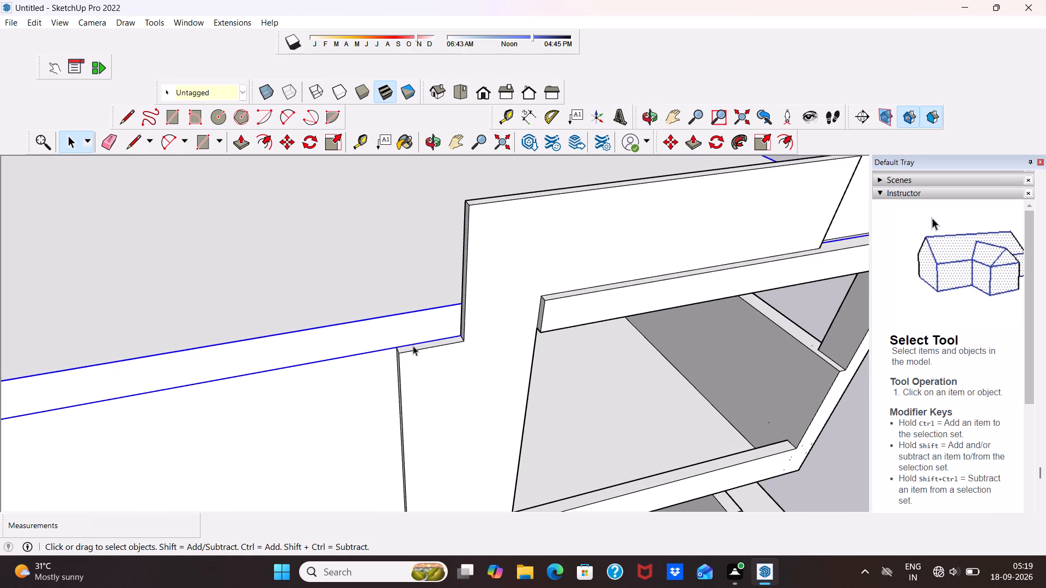
left_click(413, 346)
middle_click_drag(421, 326, 462, 379)
scroll(462, 379, "down", 1)
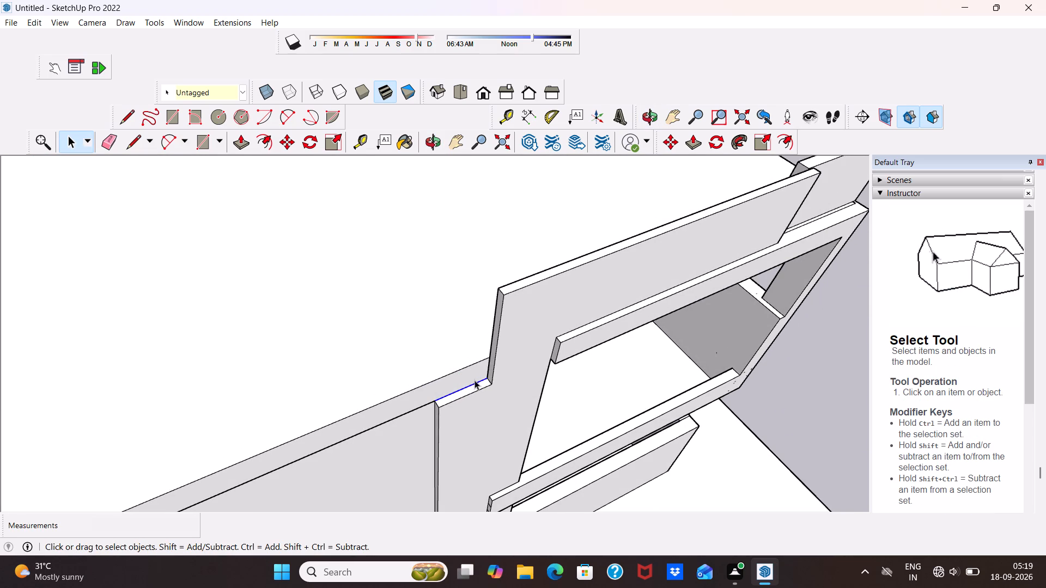
left_click(472, 387)
left_click(472, 387)
scroll(471, 386, "up", 11)
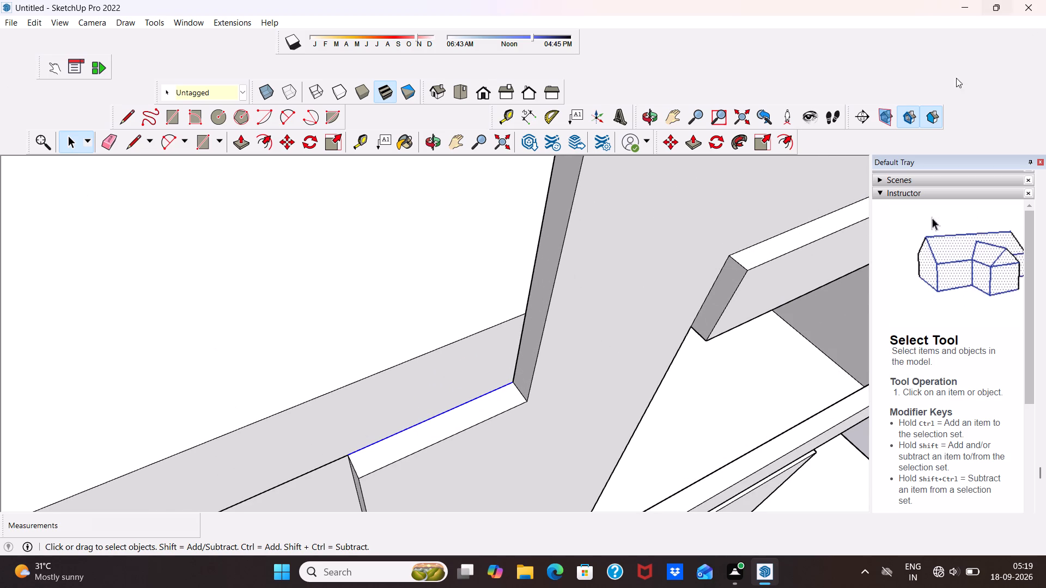
left_click(489, 406)
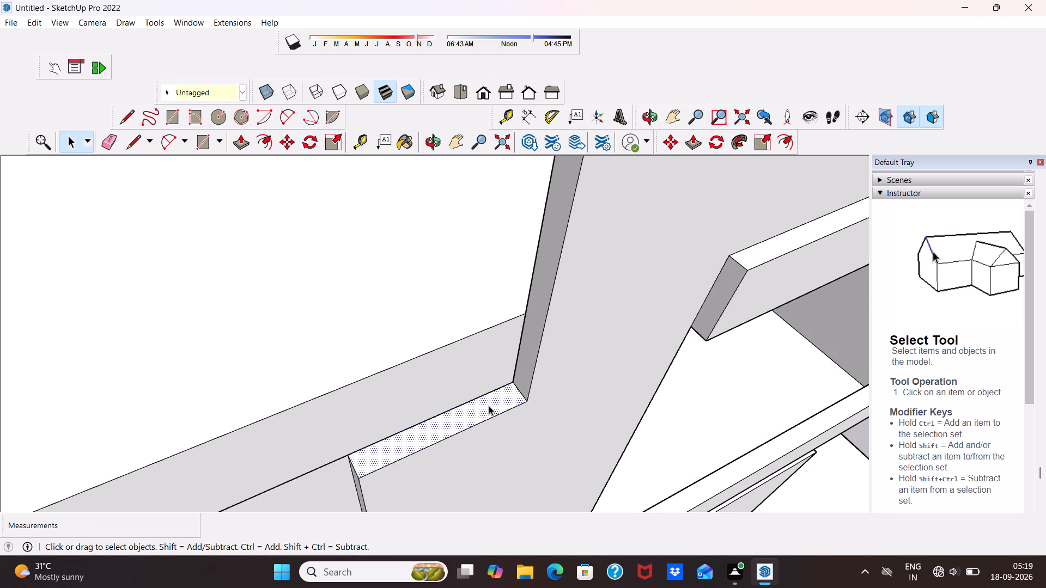
left_click(240, 138)
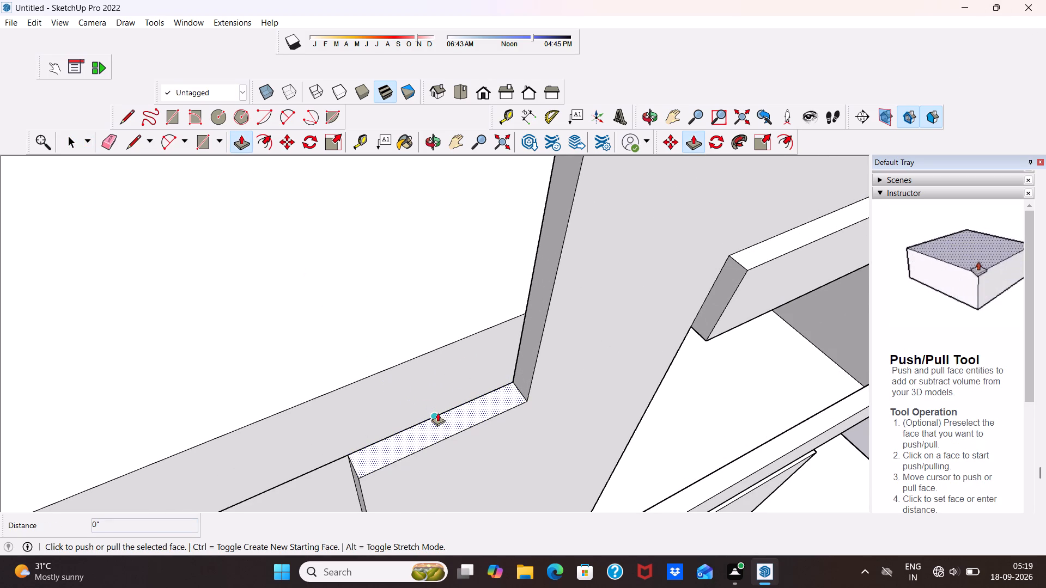
left_click(446, 420)
scroll(412, 279, "down", 11)
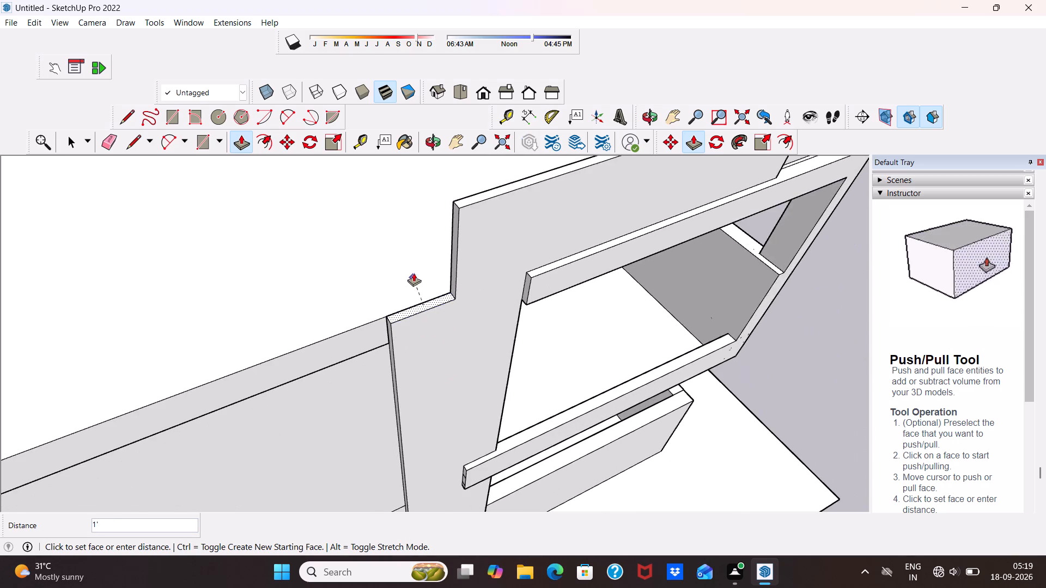
scroll(413, 272, "down", 3)
left_click(427, 228)
scroll(423, 256, "down", 5)
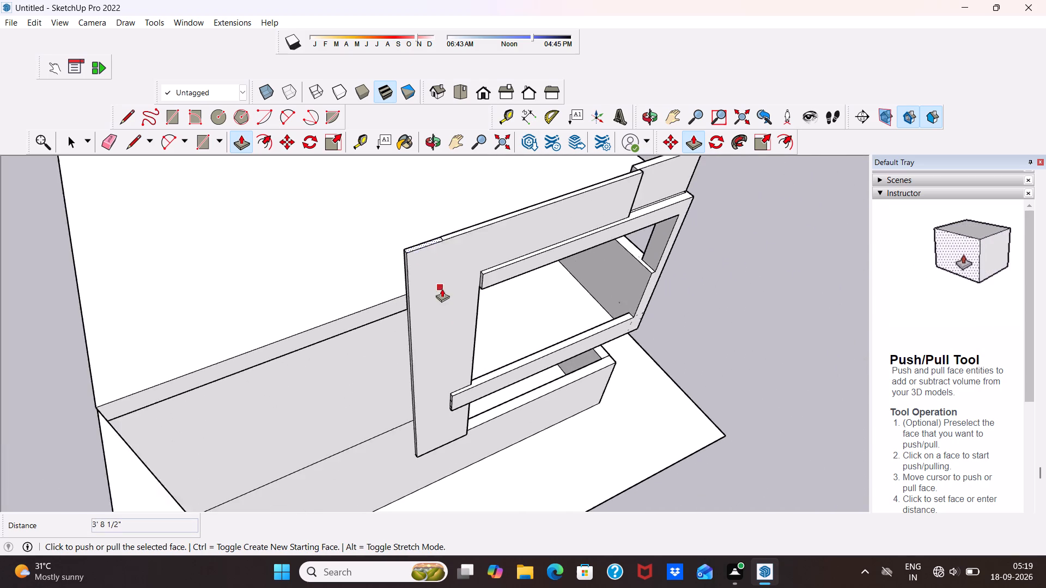
middle_click_drag(442, 289, 592, 269)
scroll(592, 269, "up", 3)
key("space")
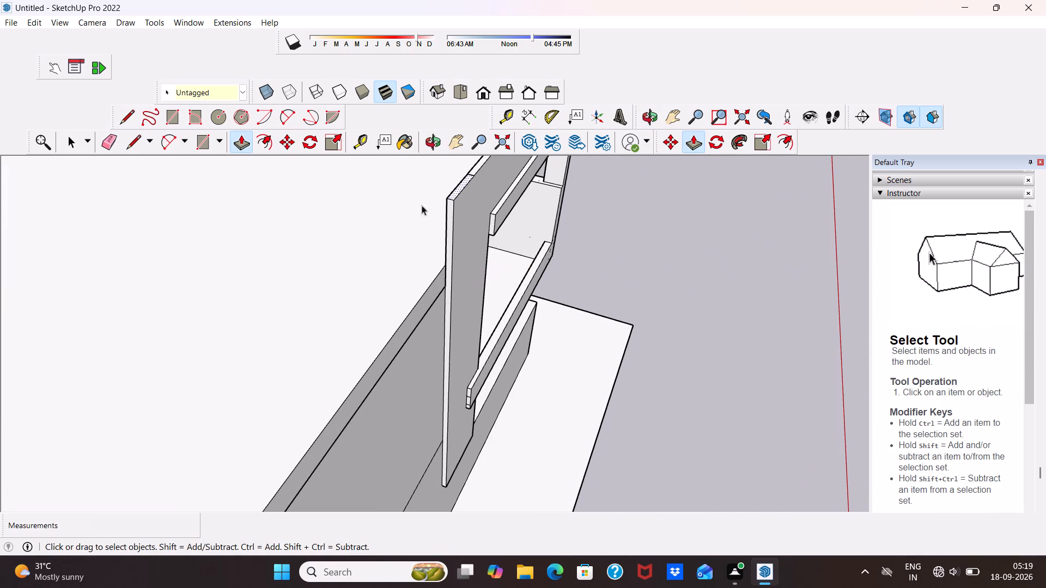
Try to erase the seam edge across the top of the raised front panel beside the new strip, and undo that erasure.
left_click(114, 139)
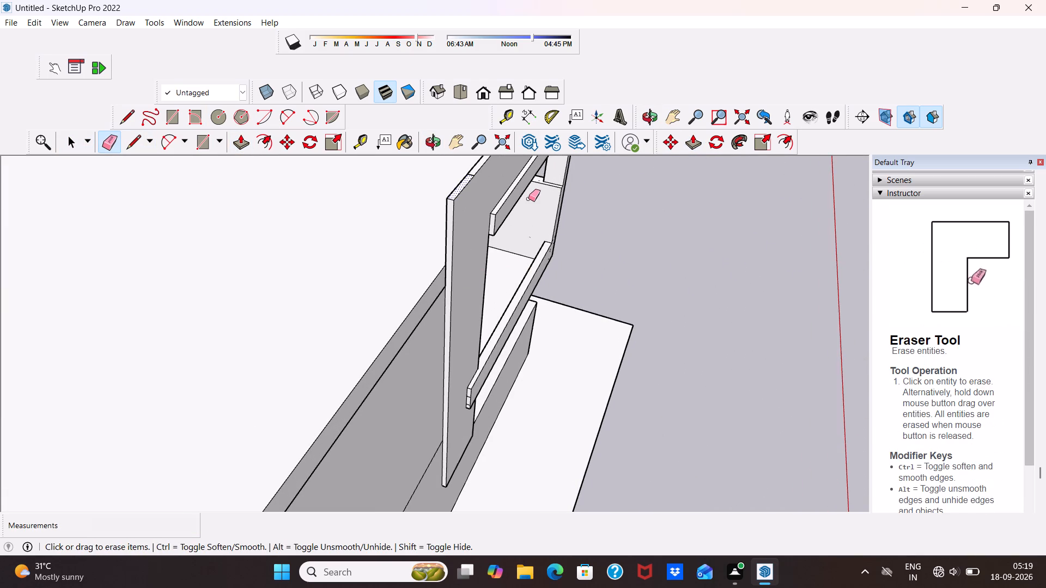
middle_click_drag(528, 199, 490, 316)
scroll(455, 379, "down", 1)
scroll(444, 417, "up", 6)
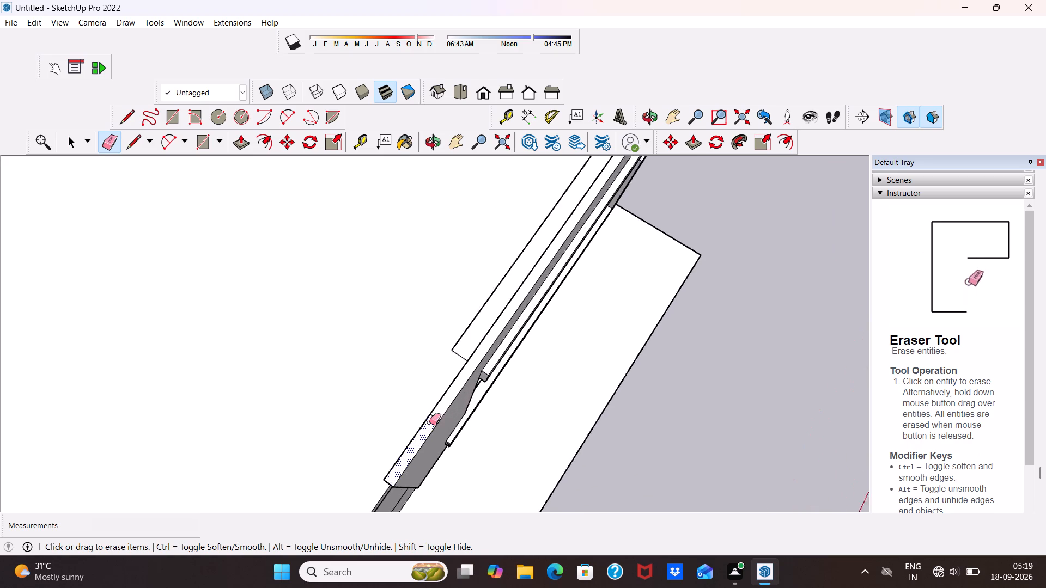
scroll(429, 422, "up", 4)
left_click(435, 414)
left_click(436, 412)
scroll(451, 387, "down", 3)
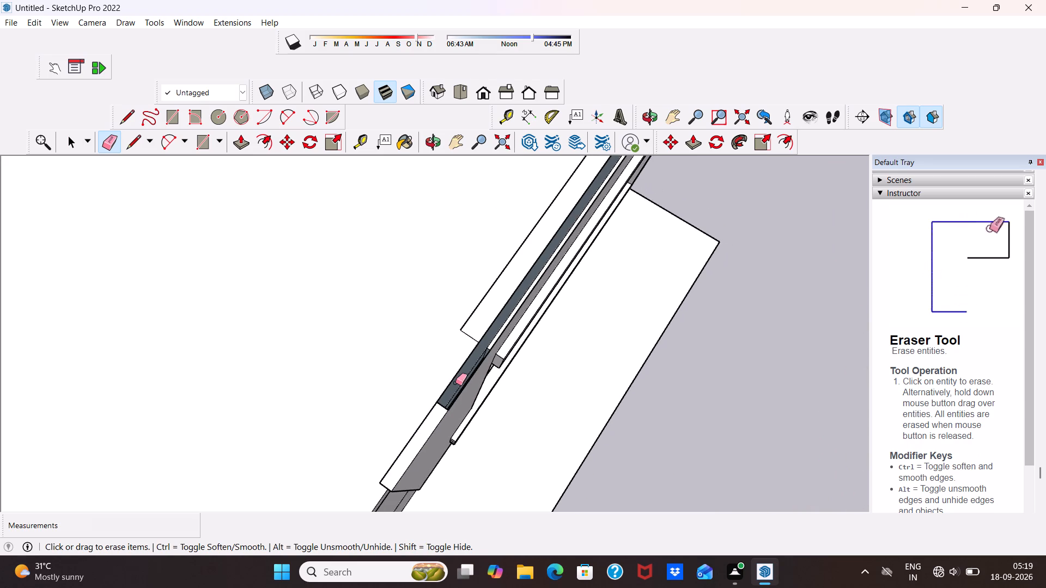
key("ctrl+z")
Erase the short seam edge across the top of the raised front panel where the new strip joins it.
scroll(416, 413, "up", 11)
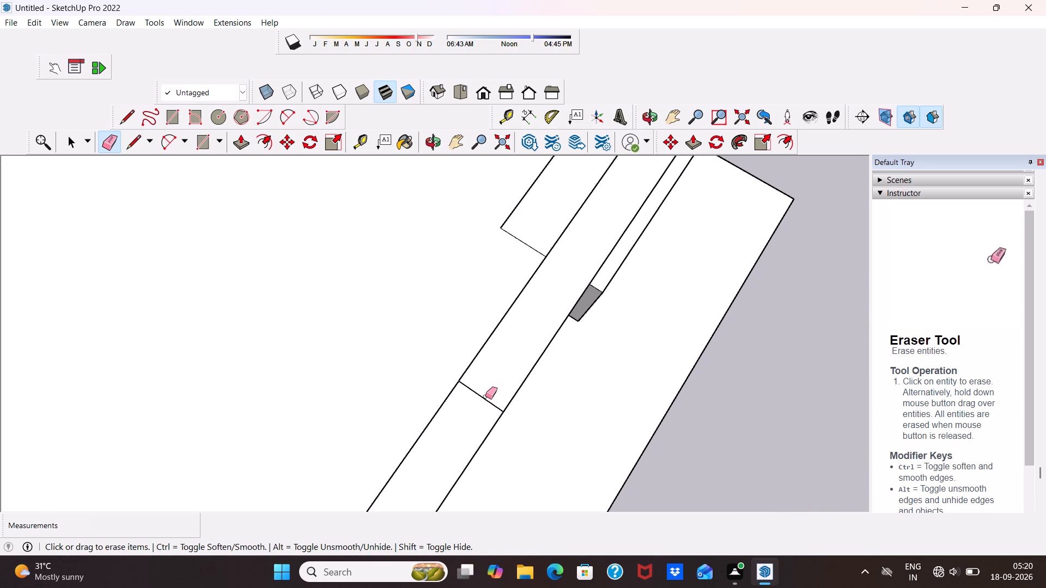
left_click(486, 400)
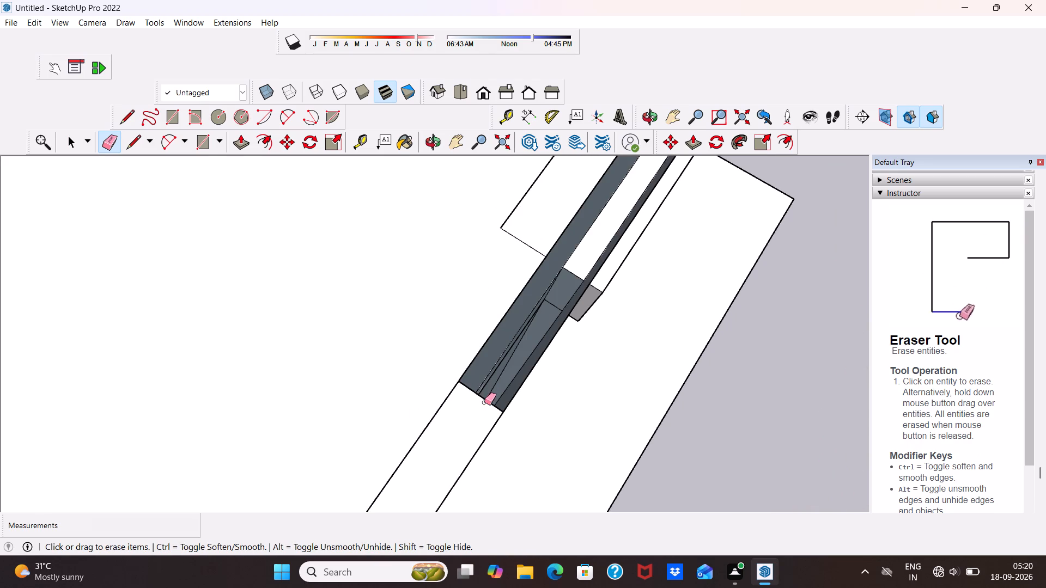
Undo the last erasure of the short seam edge across the top of the raised front panel.
key("ctrl+z")
Erase the vertical seam edge on the roof-side face of the longer raised front panel.
scroll(475, 418, "down", 6)
middle_click_drag(481, 415, 602, 170)
scroll(481, 415, "down", 1)
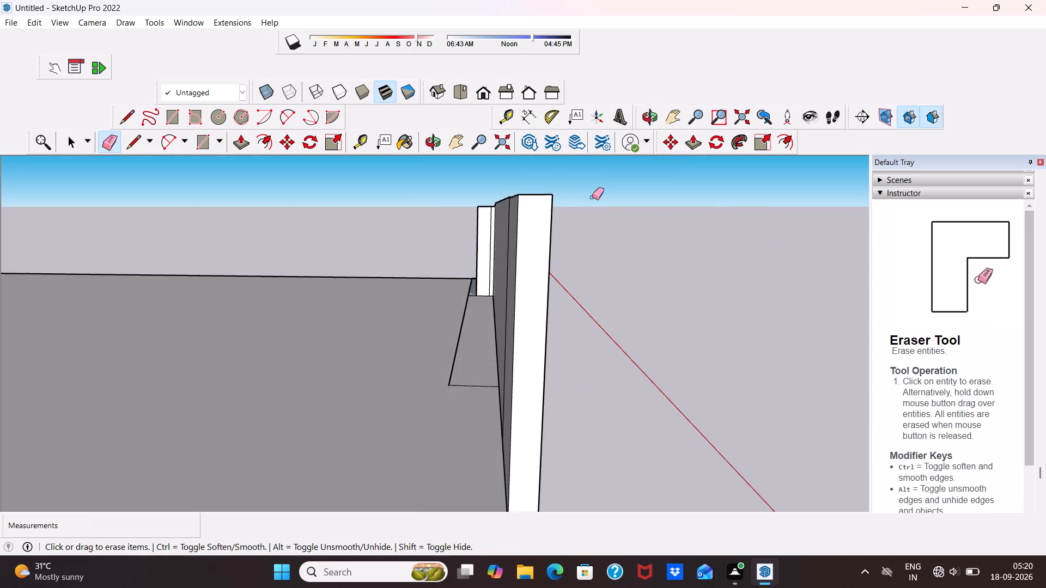
scroll(577, 257, "up", 3)
scroll(571, 277, "down", 10)
middle_click_drag(560, 335, 445, 305)
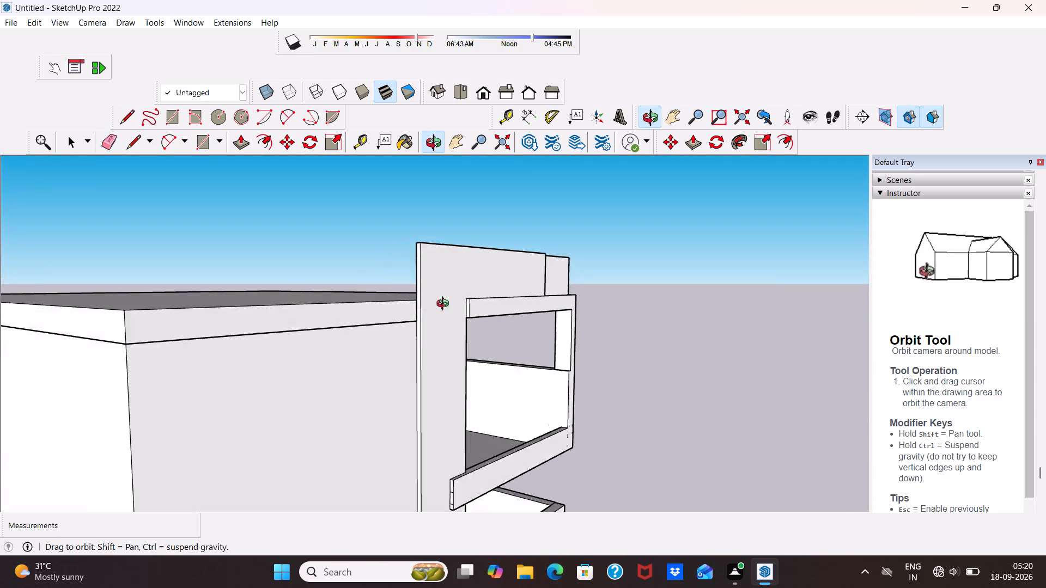
middle_click_drag(445, 305, 616, 362)
scroll(641, 354, "up", 2)
scroll(580, 282, "up", 5)
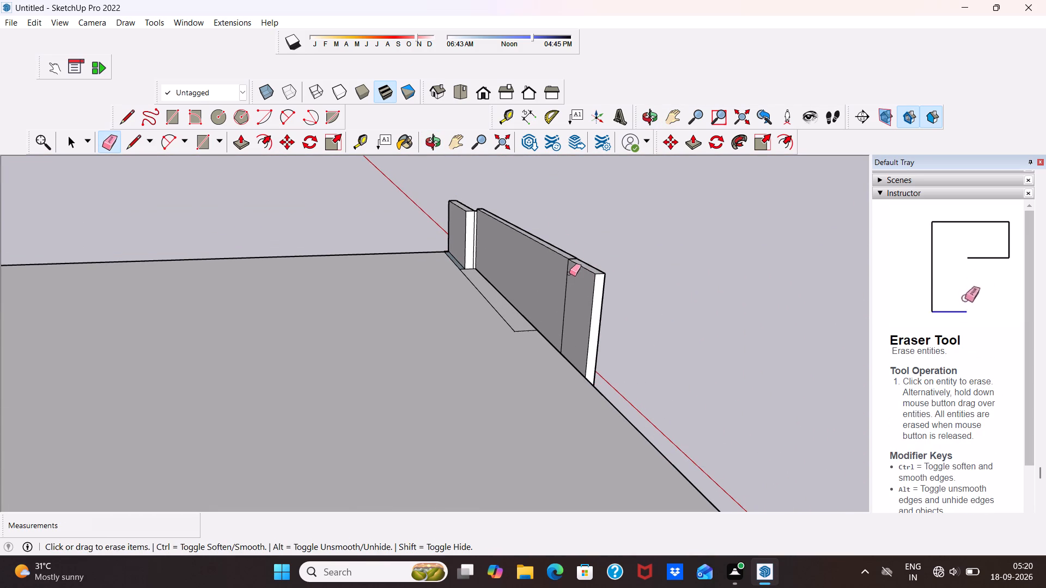
left_click(567, 271)
Erase the two leftover edges outlining a strip on the roof slab beside the longer raised panel.
scroll(582, 285, "down", 1)
middle_click_drag(583, 284, 531, 285)
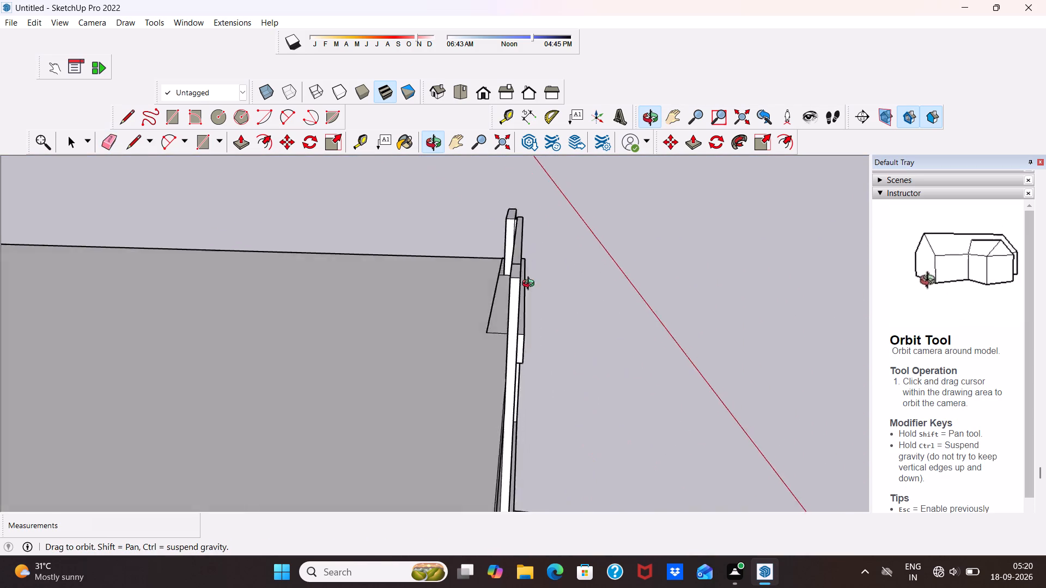
middle_click_drag(531, 285, 575, 295)
scroll(575, 295, "up", 2)
scroll(499, 315, "up", 3)
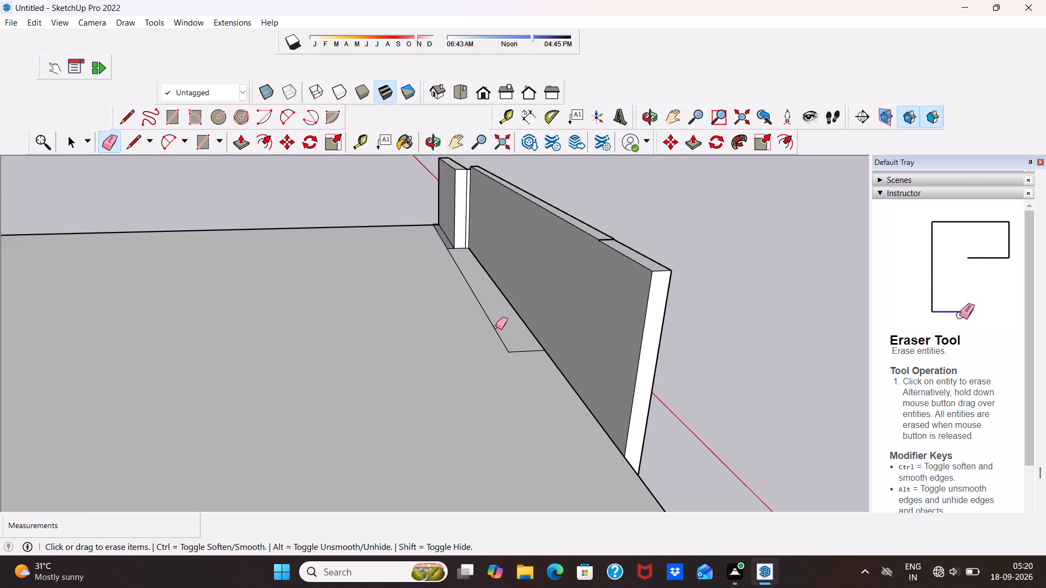
left_click(495, 331)
scroll(496, 331, "down", 1)
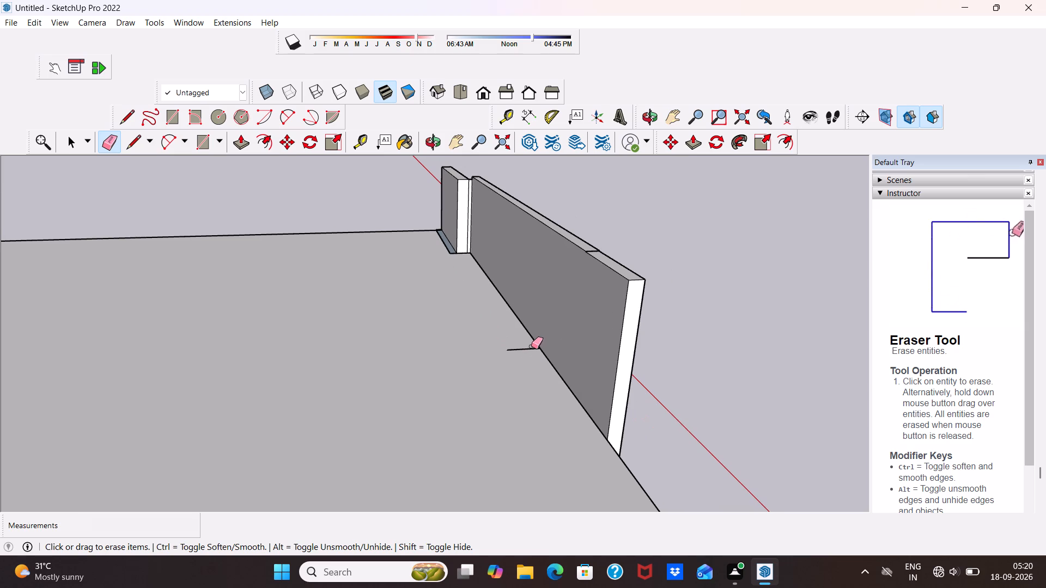
left_click(531, 350)
Erase the long and short edges bordering the narrow strip on the roof at the shorter raised panel's base.
middle_click_drag(476, 320, 751, 420)
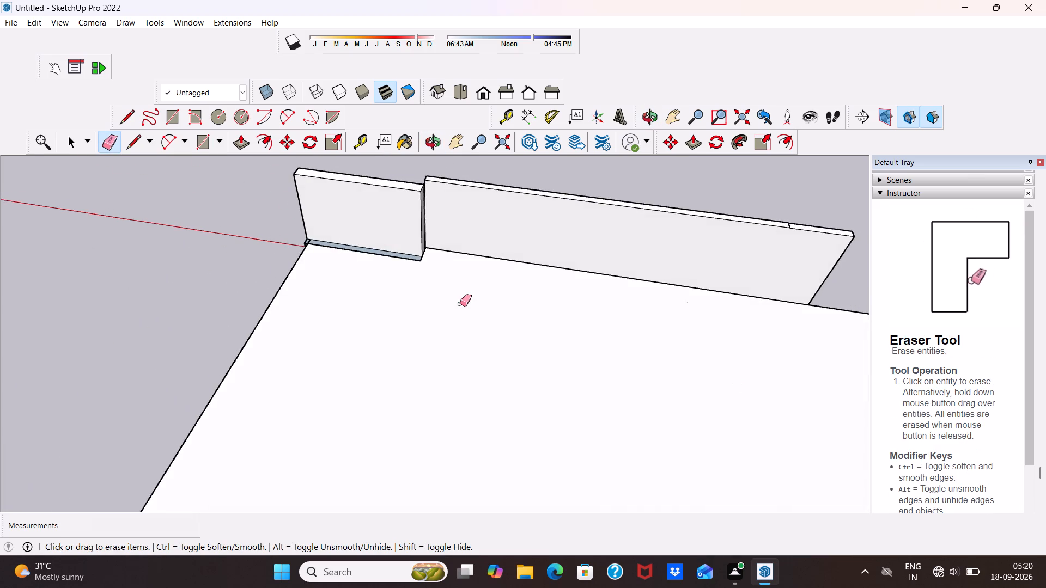
scroll(390, 275, "up", 5)
middle_click_drag(352, 241, 485, 340)
scroll(490, 344, "up", 5)
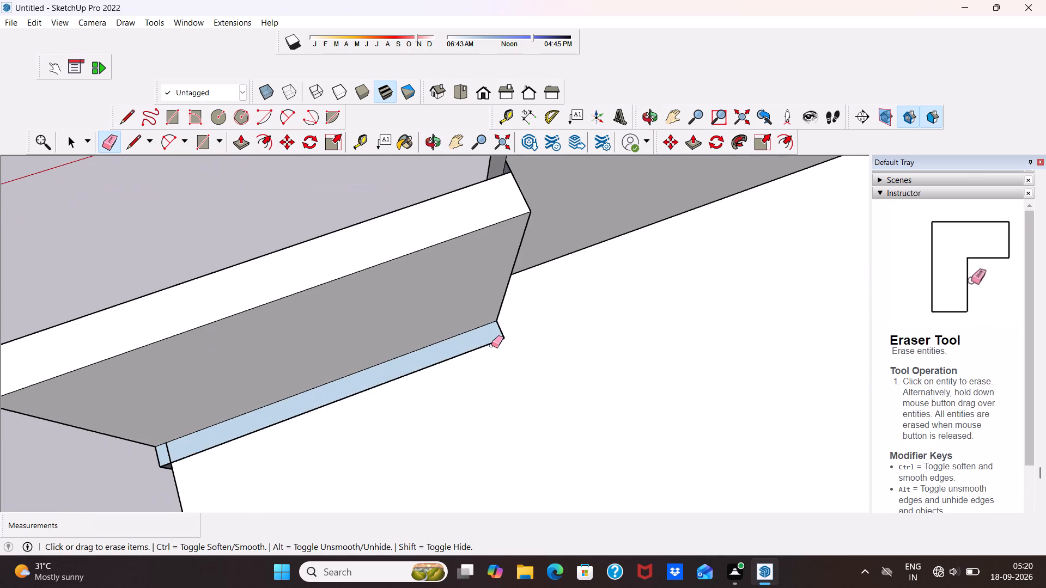
scroll(416, 353, "up", 4)
left_click(425, 378)
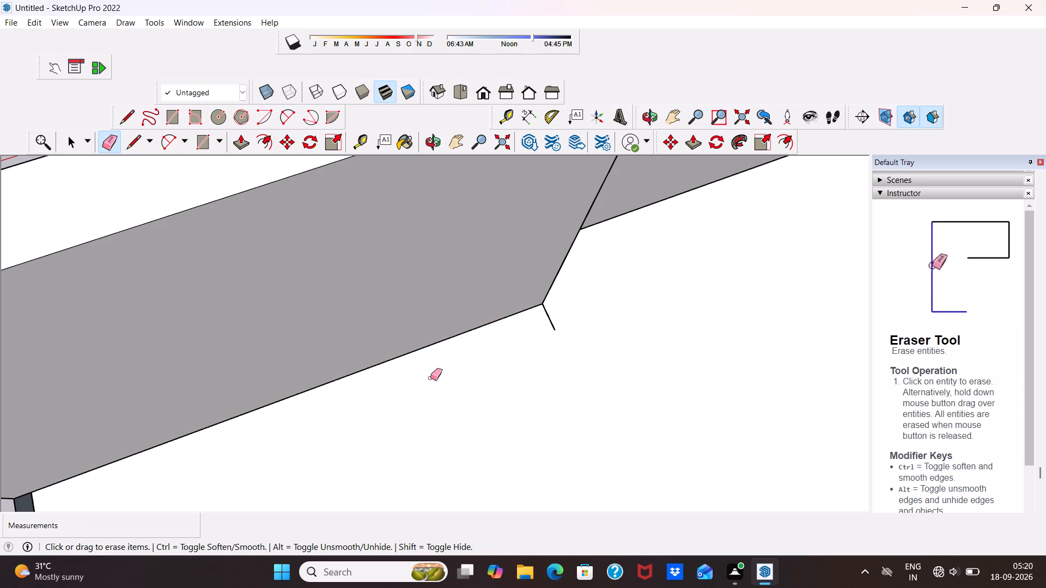
left_click(548, 322)
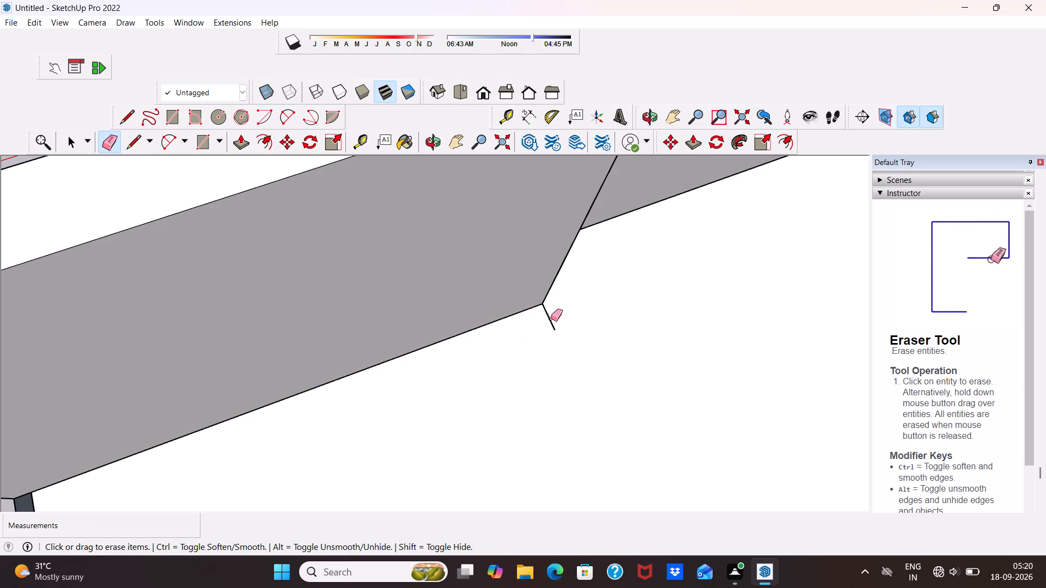
left_click(549, 321)
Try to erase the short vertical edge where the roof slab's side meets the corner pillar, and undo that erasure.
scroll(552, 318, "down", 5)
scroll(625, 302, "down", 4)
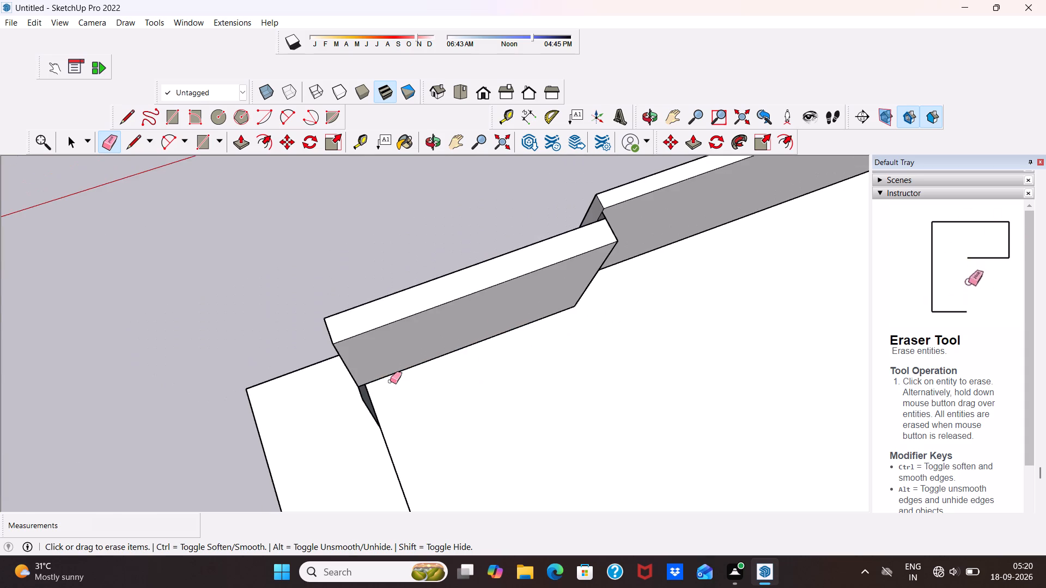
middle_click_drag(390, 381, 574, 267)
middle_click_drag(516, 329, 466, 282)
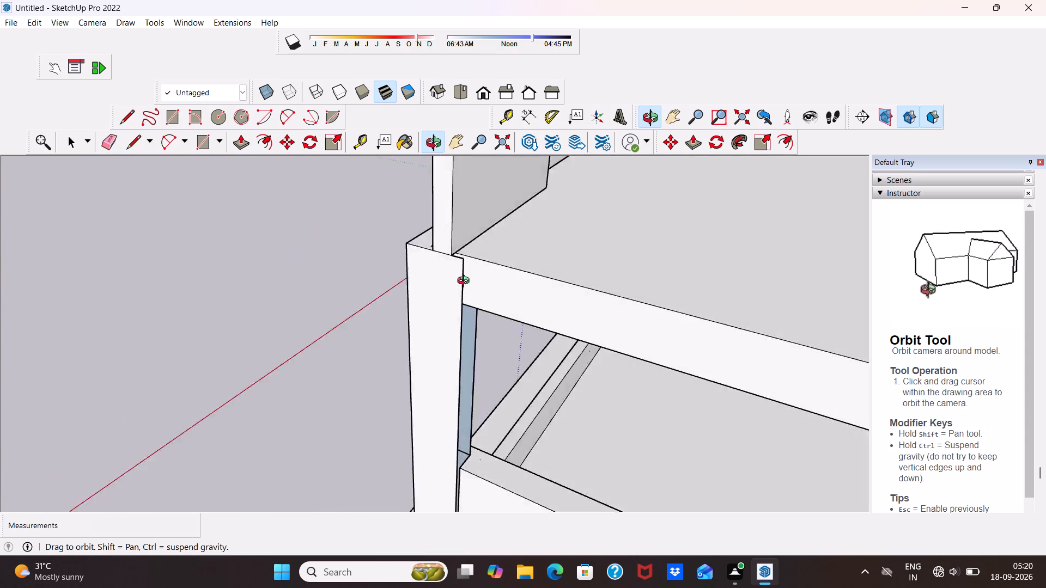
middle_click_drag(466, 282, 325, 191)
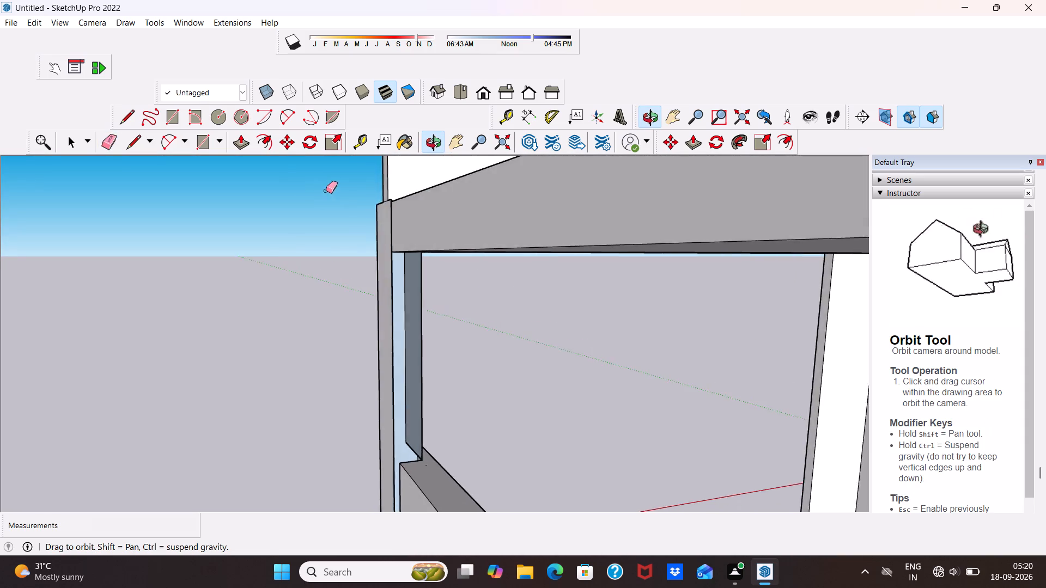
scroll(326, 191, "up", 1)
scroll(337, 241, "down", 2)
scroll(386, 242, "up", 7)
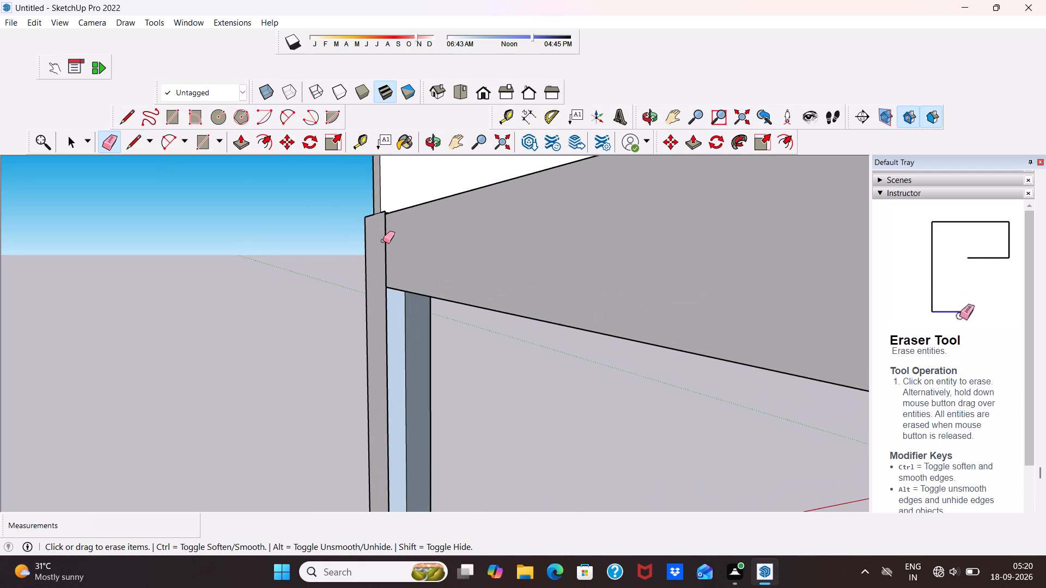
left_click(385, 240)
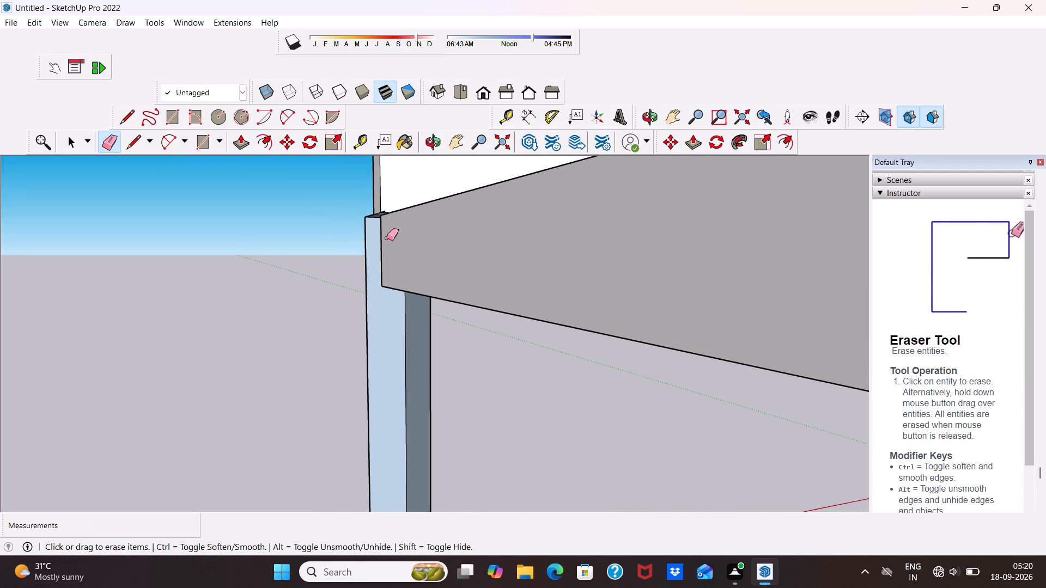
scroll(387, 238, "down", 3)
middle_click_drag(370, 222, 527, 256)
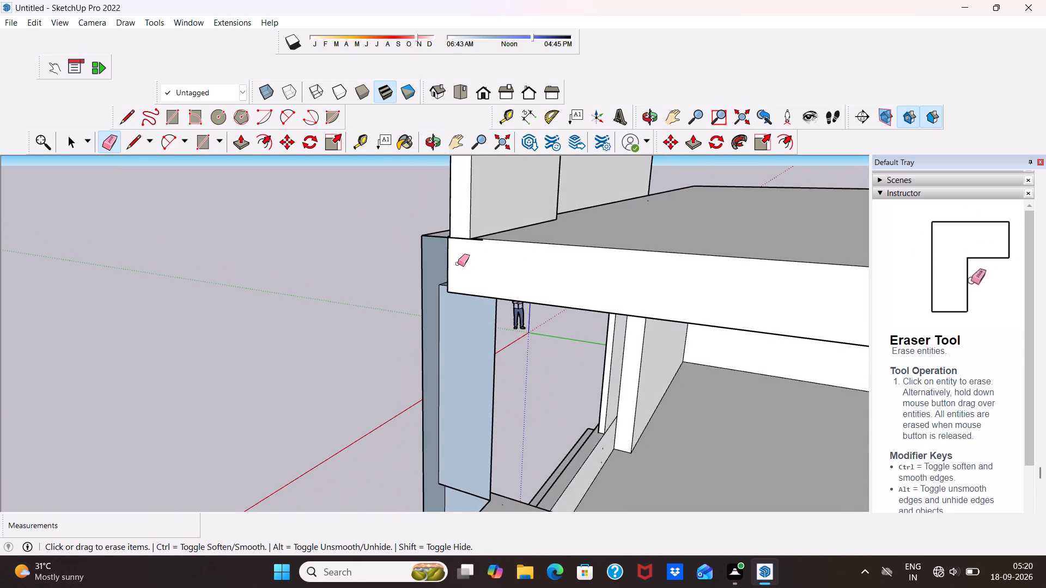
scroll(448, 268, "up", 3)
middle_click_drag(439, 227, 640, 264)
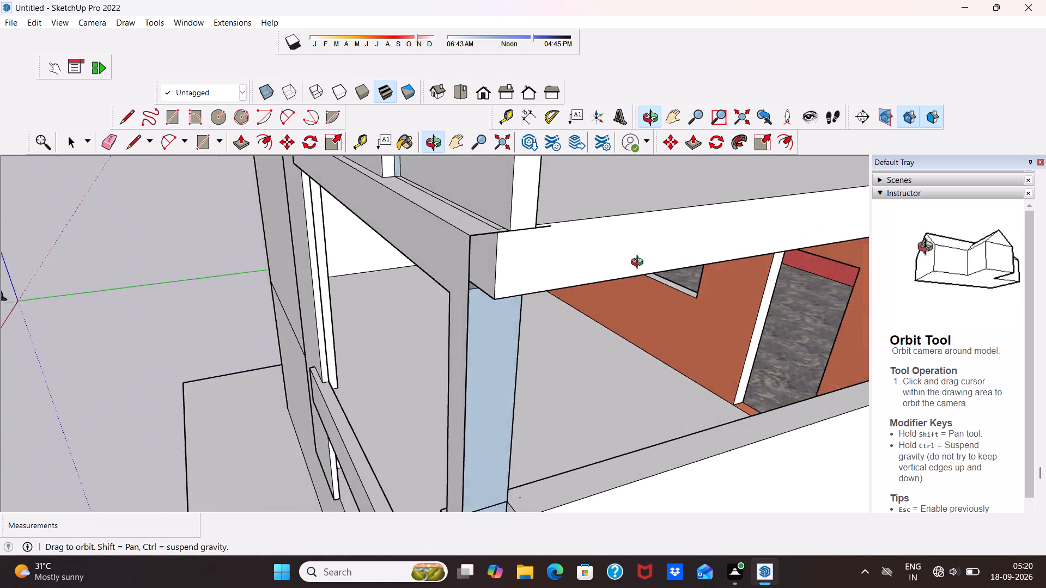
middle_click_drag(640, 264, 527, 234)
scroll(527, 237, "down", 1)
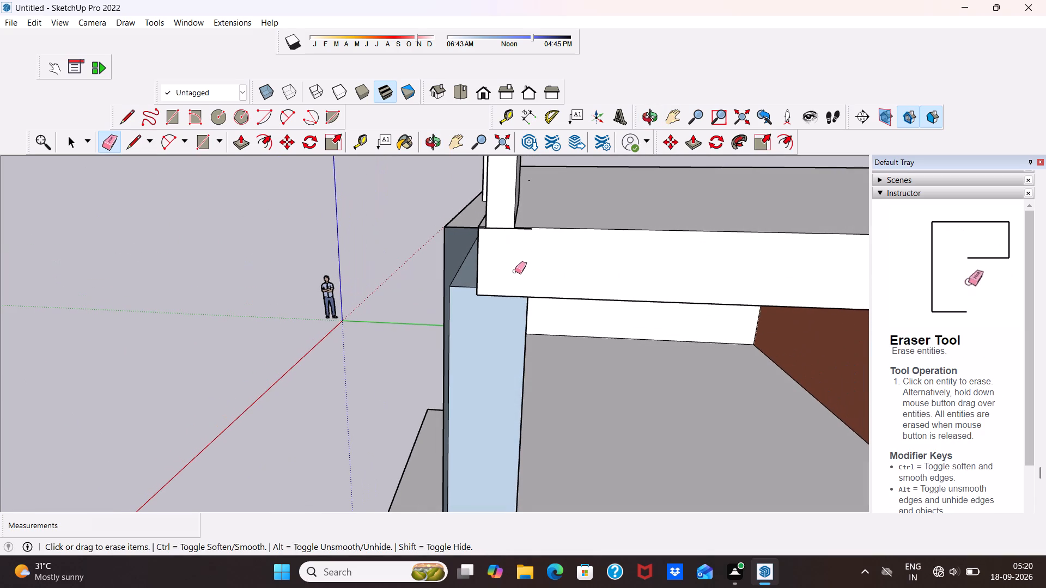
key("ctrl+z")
Push/Pull the recessed face of the corner pillar below the roof slab outward about 1' 2 3/4", level with the pillar's outer edge.
middle_click_drag(506, 284, 157, 242)
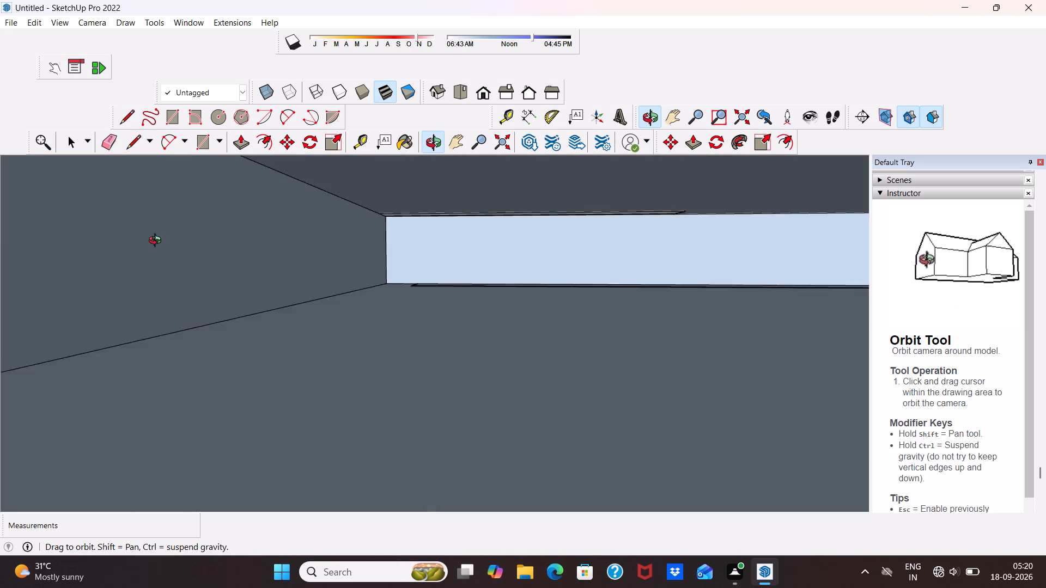
middle_click_drag(157, 242, 246, 207)
scroll(386, 306, "up", 1)
key("space")
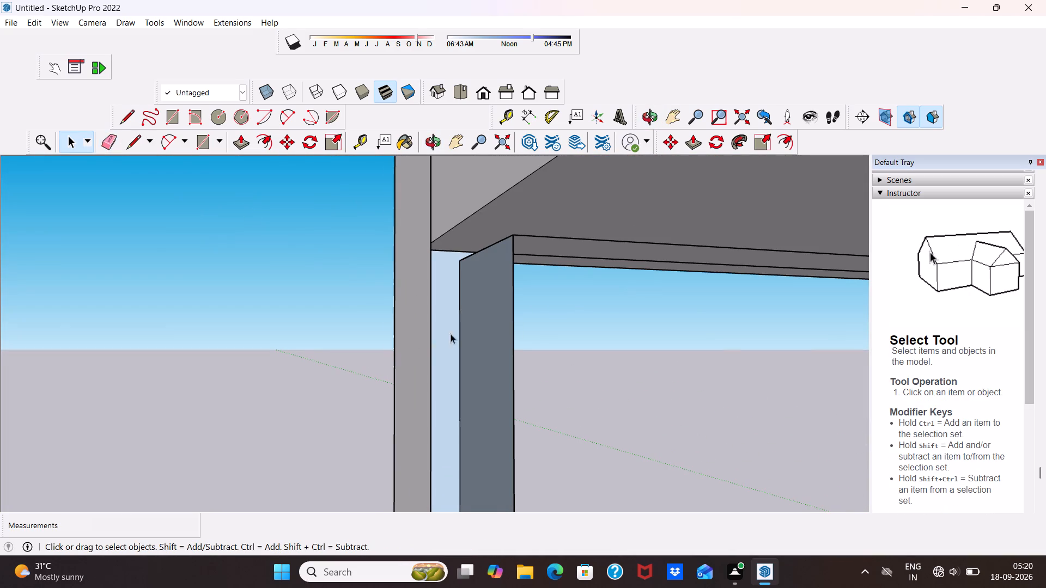
scroll(453, 332, "up", 1)
middle_click_drag(457, 326, 368, 307)
left_click(417, 283)
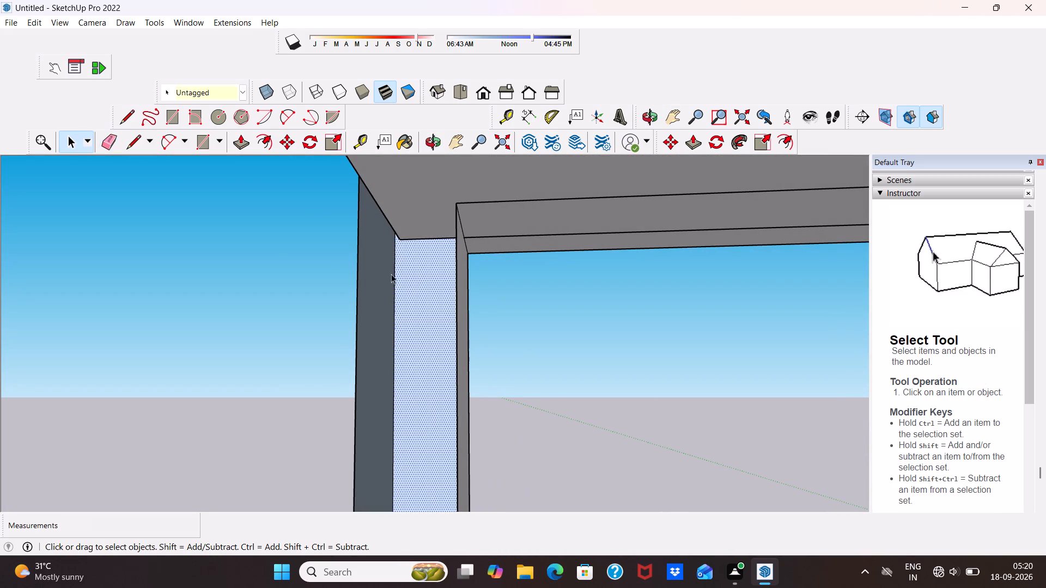
left_click(243, 130)
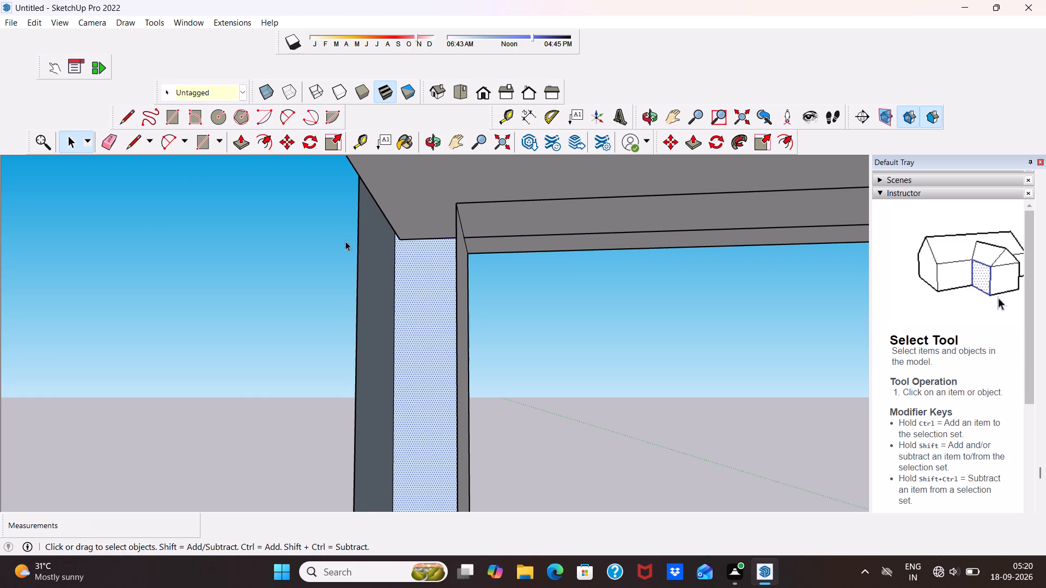
left_click(239, 138)
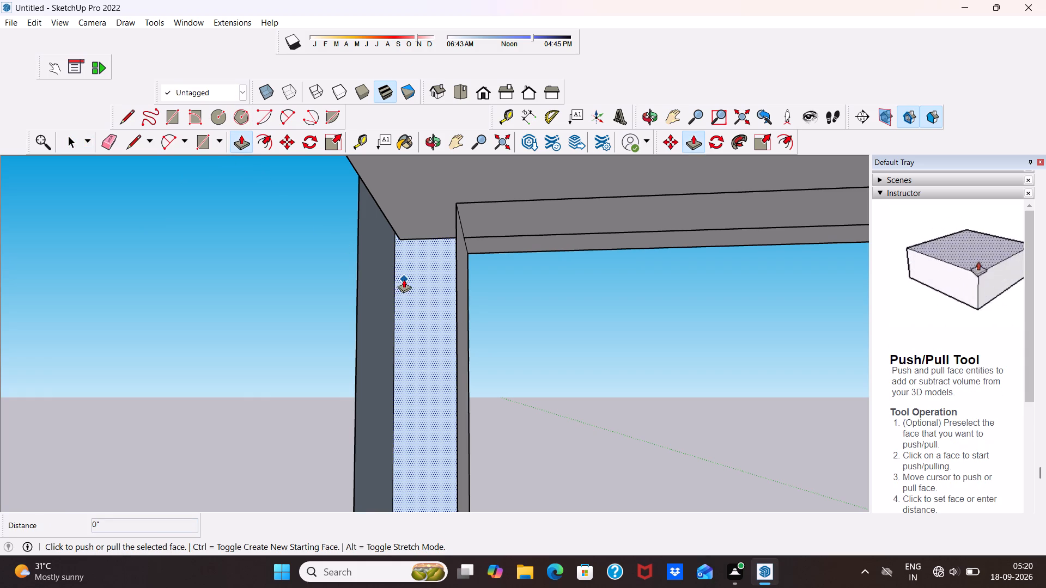
left_click(404, 274)
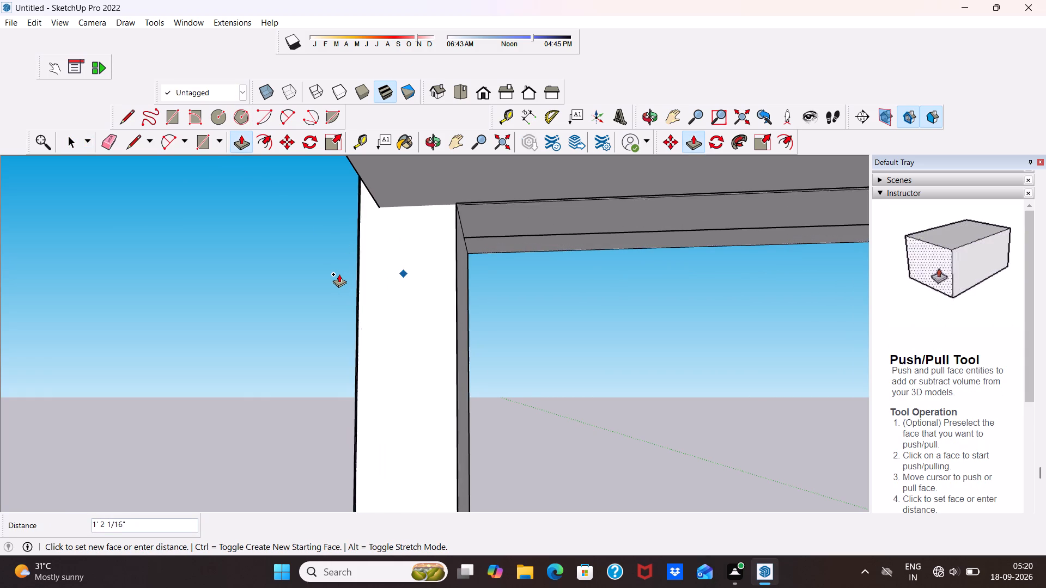
left_click(339, 271)
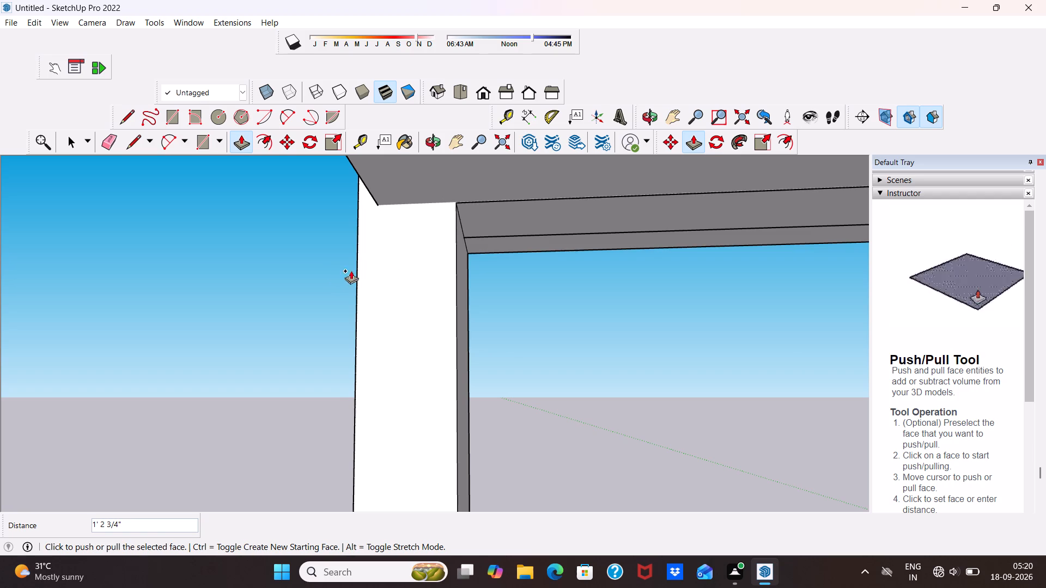
Erase the vertical seam edge running down the side face of the filled-out corner pillar.
middle_click_drag(360, 270, 507, 303)
middle_click_drag(489, 304, 621, 338)
scroll(489, 304, "down", 1)
key("space")
scroll(579, 309, "up", 4)
scroll(515, 249, "down", 10)
middle_click_drag(516, 258, 631, 302)
scroll(578, 289, "up", 9)
middle_click_drag(507, 259, 531, 246)
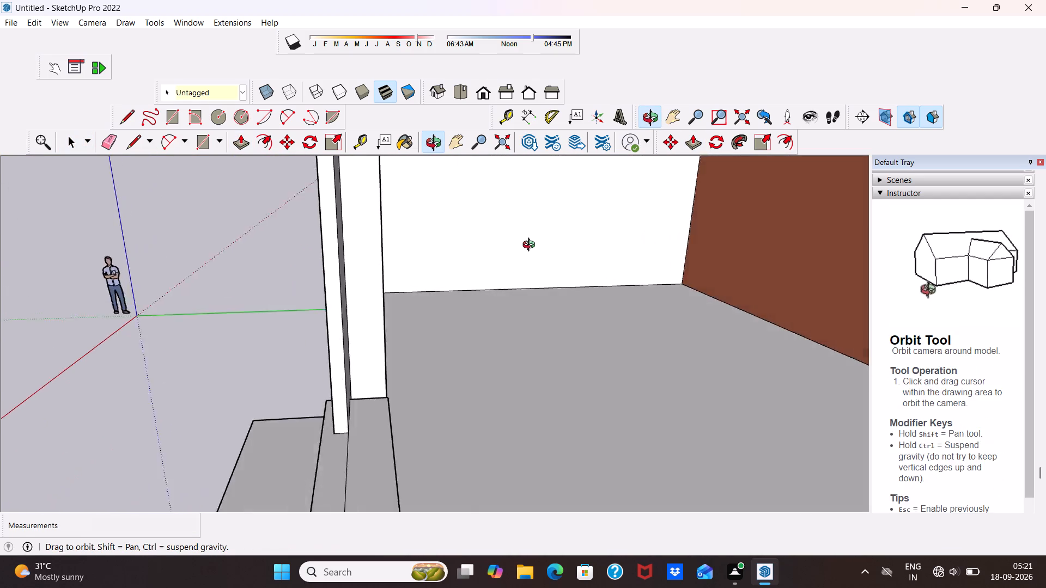
middle_click_drag(531, 246, 549, 244)
scroll(555, 244, "down", 5)
scroll(720, 279, "down", 1)
middle_click_drag(720, 279, 525, 290)
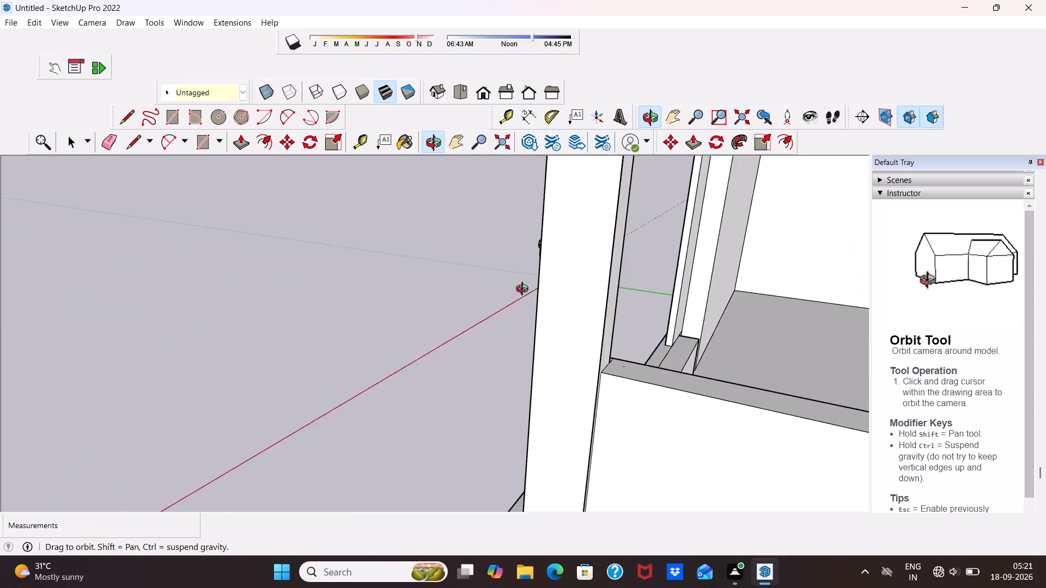
middle_click_drag(525, 290, 519, 289)
scroll(543, 268, "up", 9)
scroll(610, 247, "up", 12)
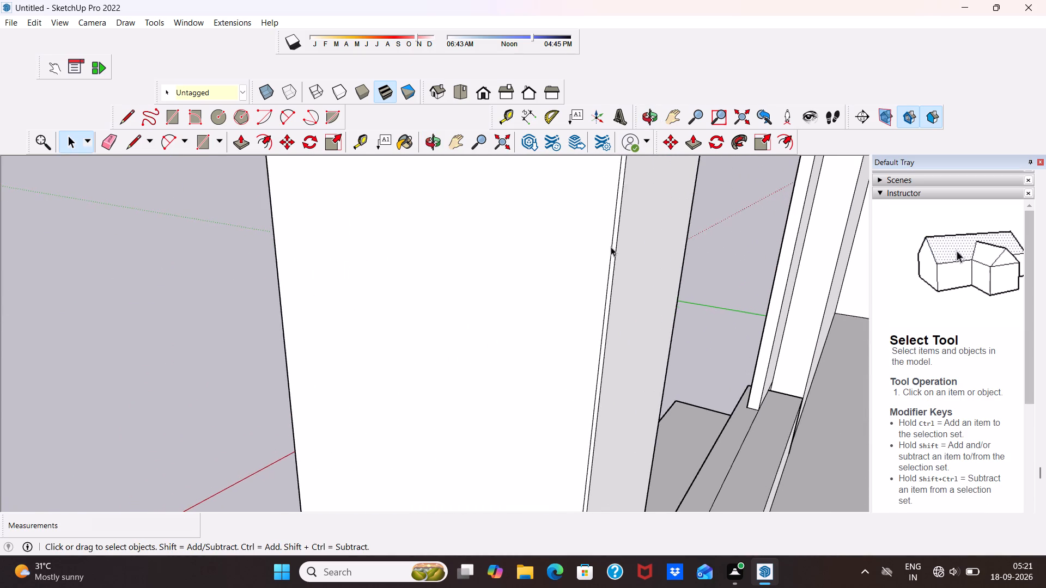
scroll(611, 247, "up", 15)
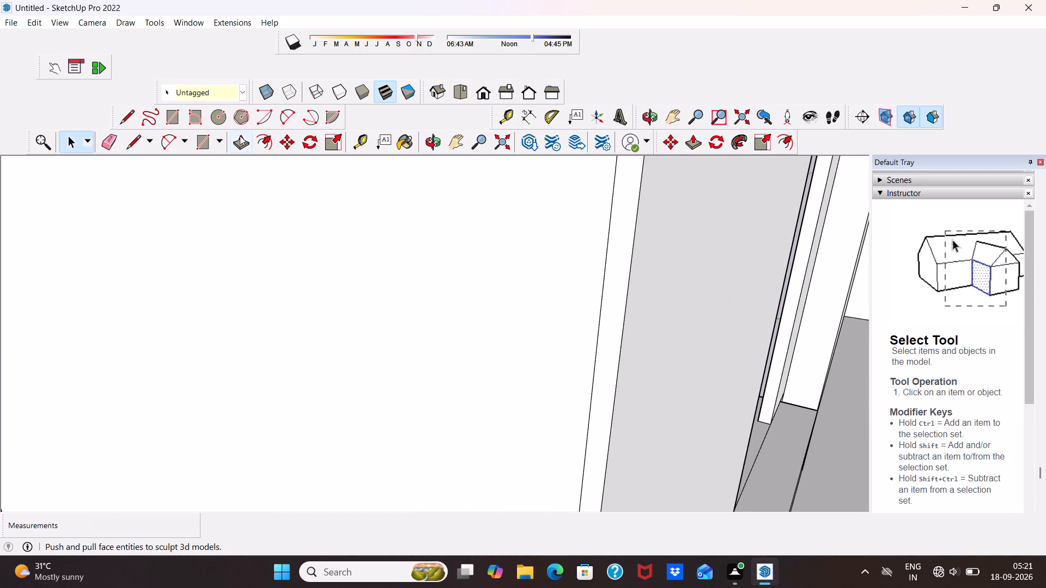
left_click(111, 138)
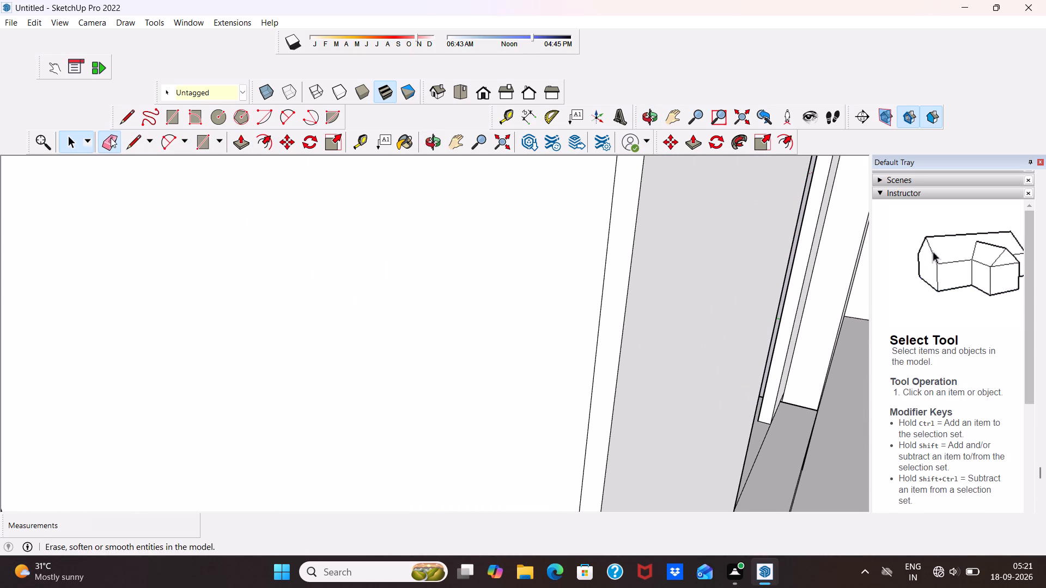
left_click(609, 234)
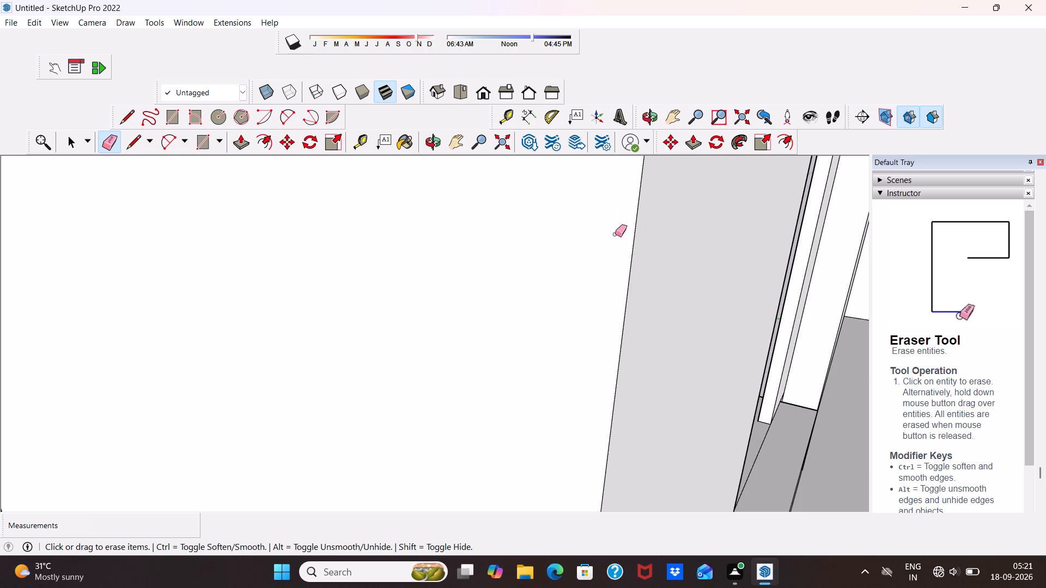
Examine the cleaned corner pillar and the whole building's front and side from several angles.
scroll(638, 241, "down", 13)
scroll(586, 242, "down", 5)
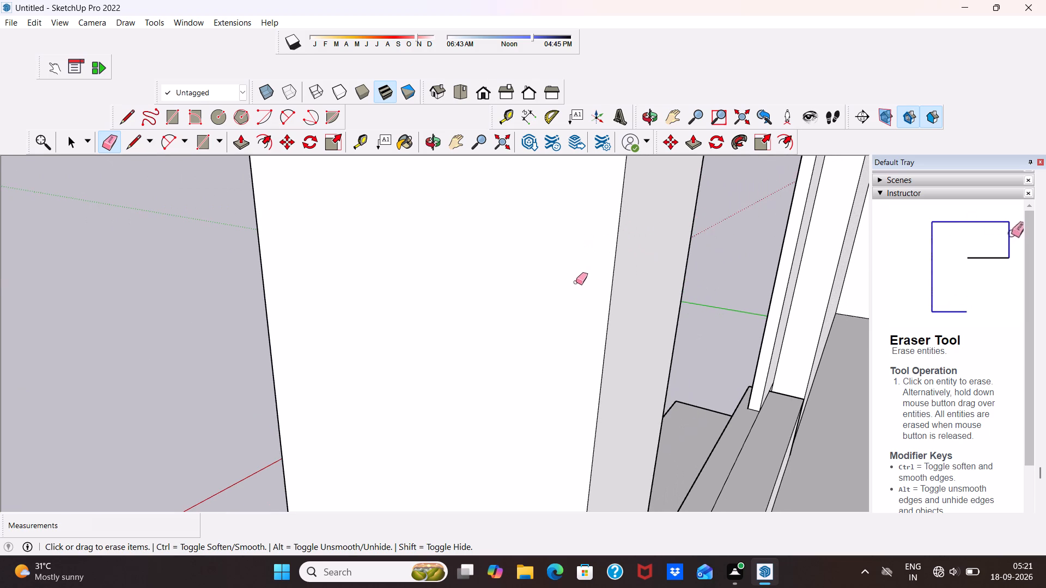
key("space")
scroll(575, 282, "down", 6)
scroll(638, 238, "down", 6)
middle_click_drag(536, 273, 745, 267)
scroll(583, 278, "down", 1)
scroll(746, 265, "down", 1)
scroll(743, 260, "up", 1)
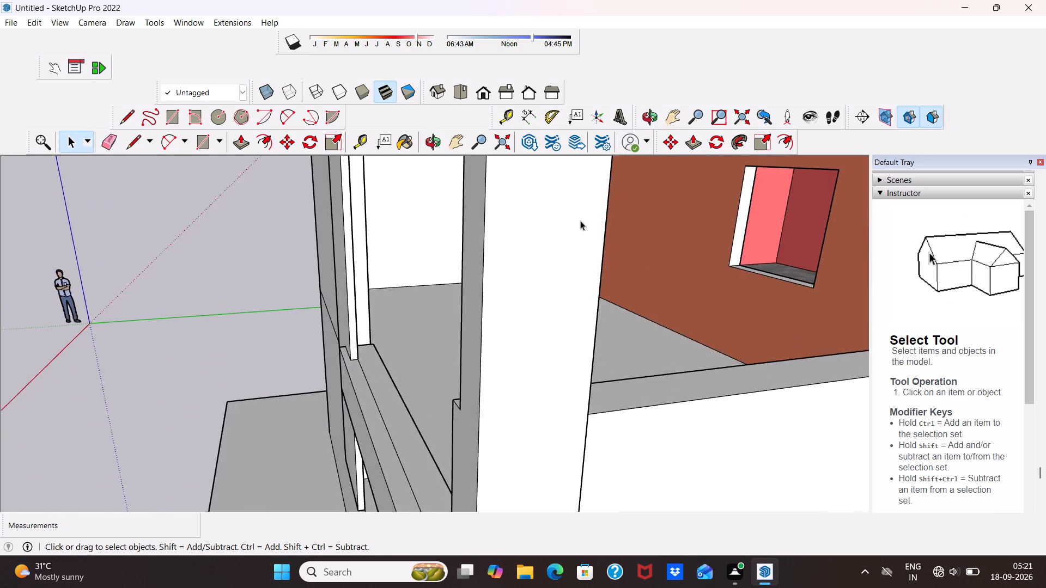
scroll(575, 219, "down", 6)
middle_click_drag(490, 267, 616, 250)
scroll(618, 237, "up", 1)
scroll(620, 222, "down", 6)
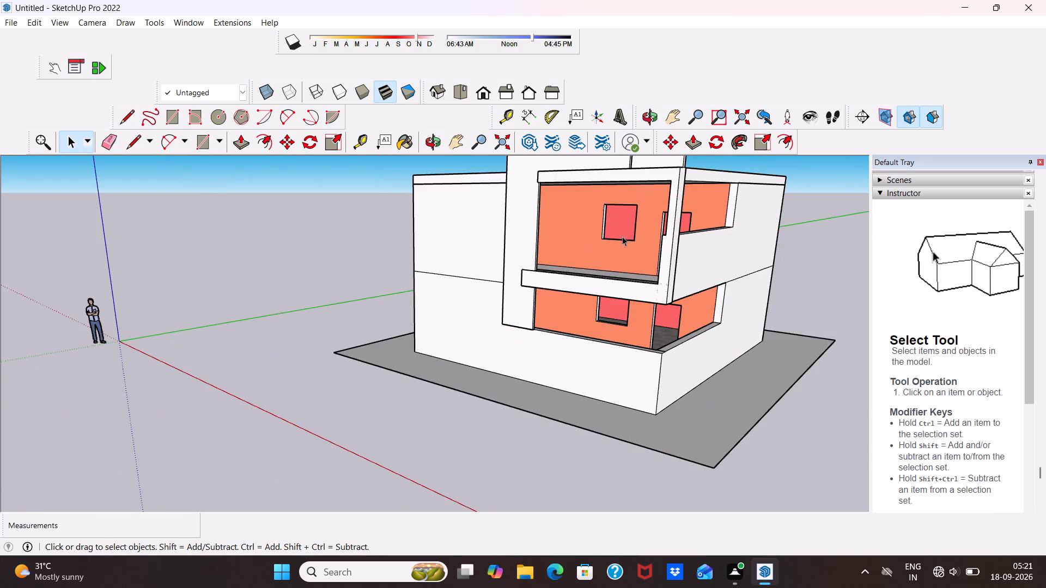
middle_click_drag(622, 236, 756, 250)
scroll(619, 206, "up", 2)
scroll(603, 191, "down", 7)
scroll(512, 181, "up", 2)
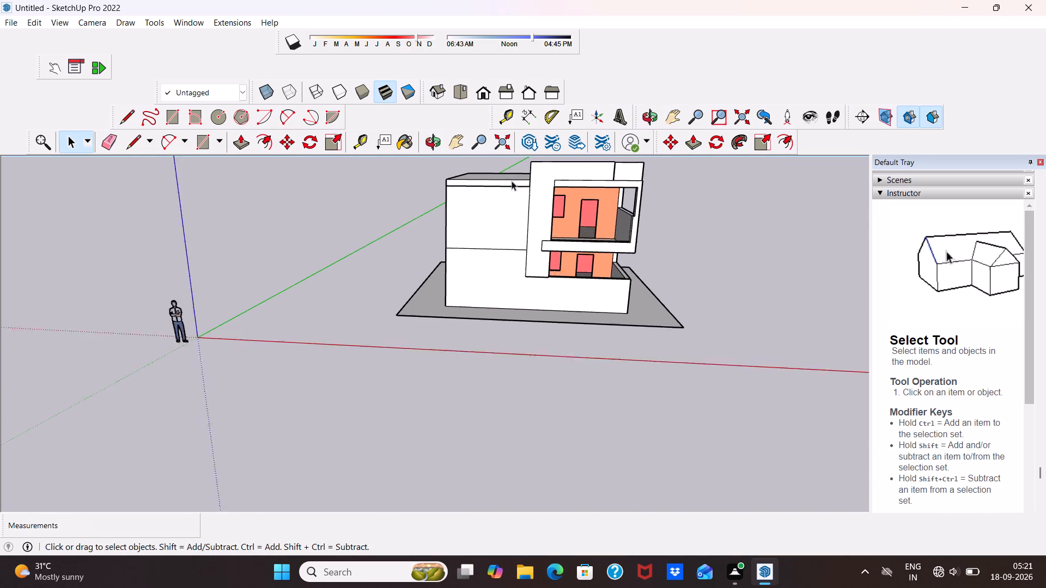
Draw a rectangle about 28' by 13' on the plain front wall, from its outer base corner to above the roof slab.
scroll(512, 181, "up", 2)
scroll(520, 193, "down", 5)
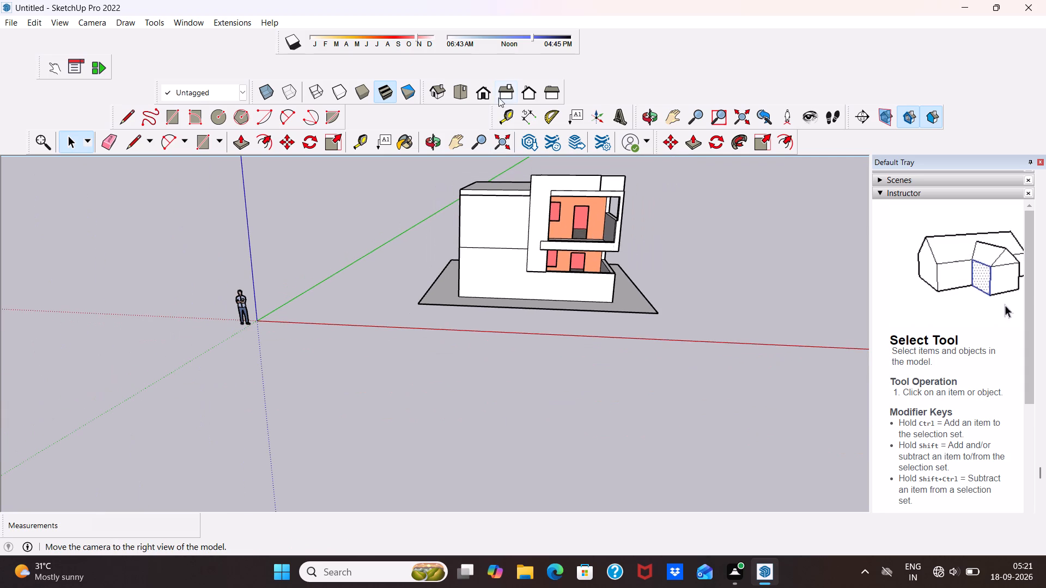
left_click(477, 87)
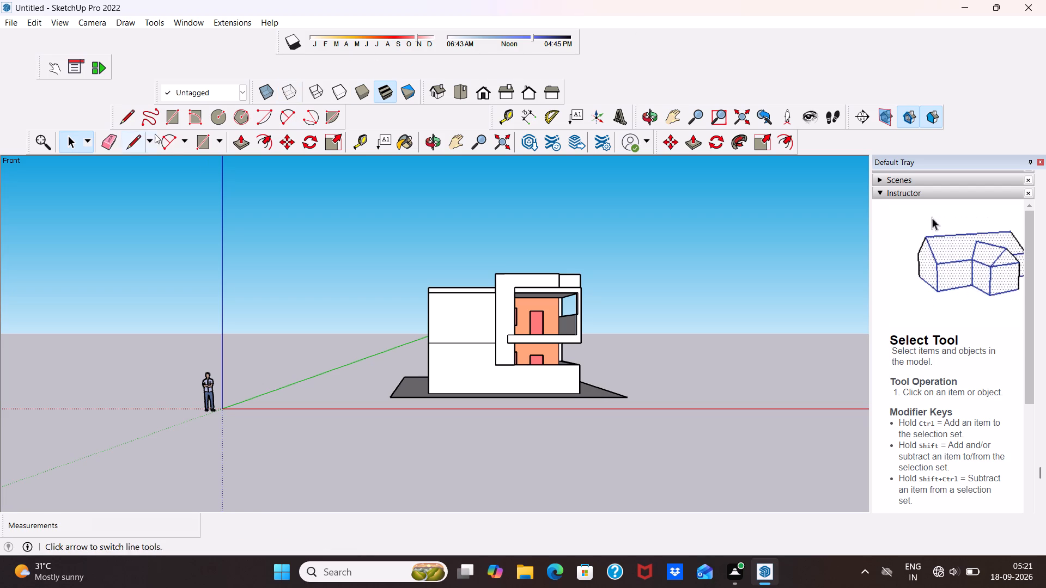
left_click(203, 138)
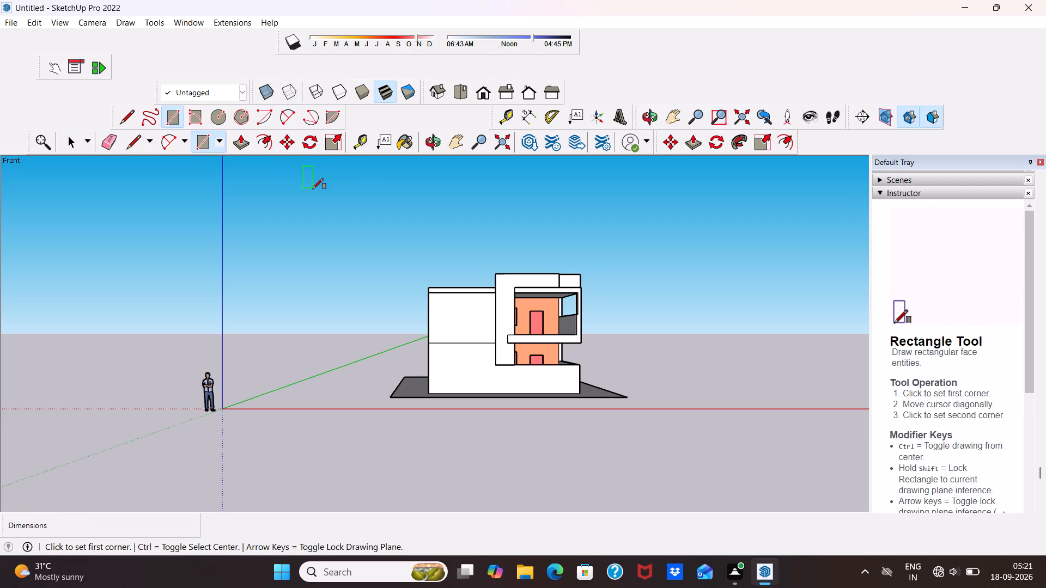
scroll(389, 167, "up", 2)
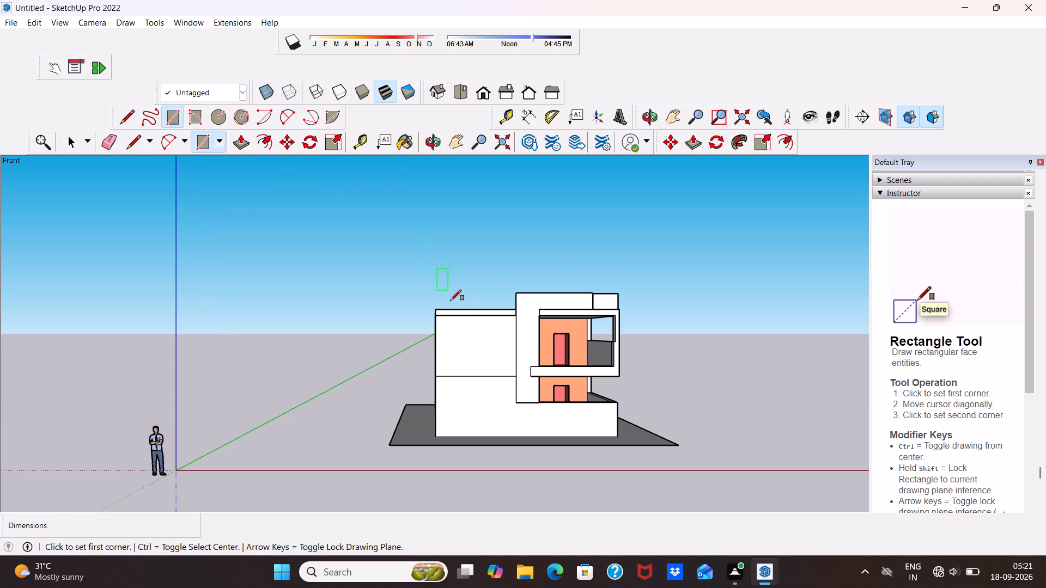
left_click(435, 437)
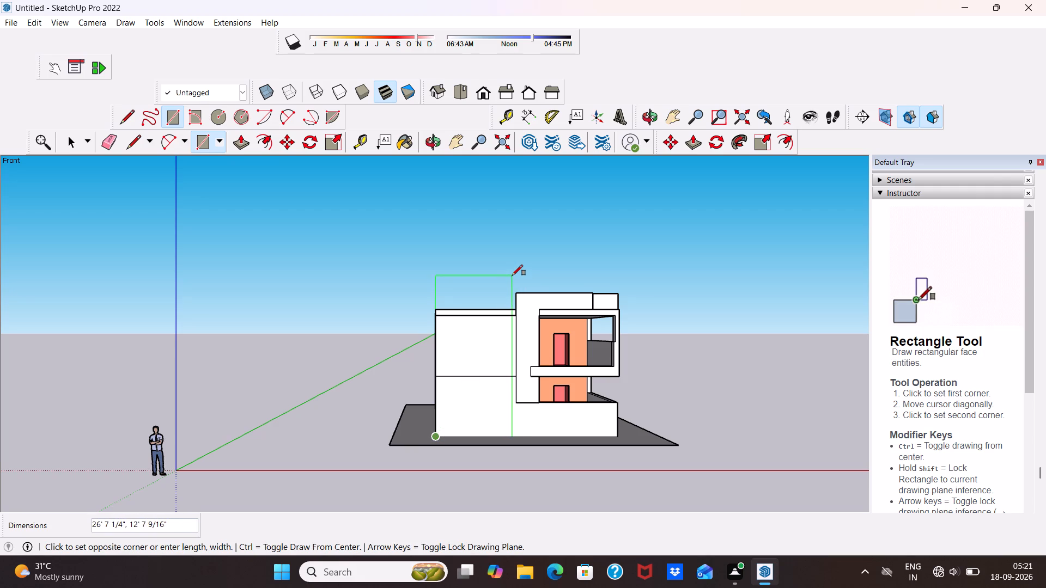
scroll(515, 268, "up", 5)
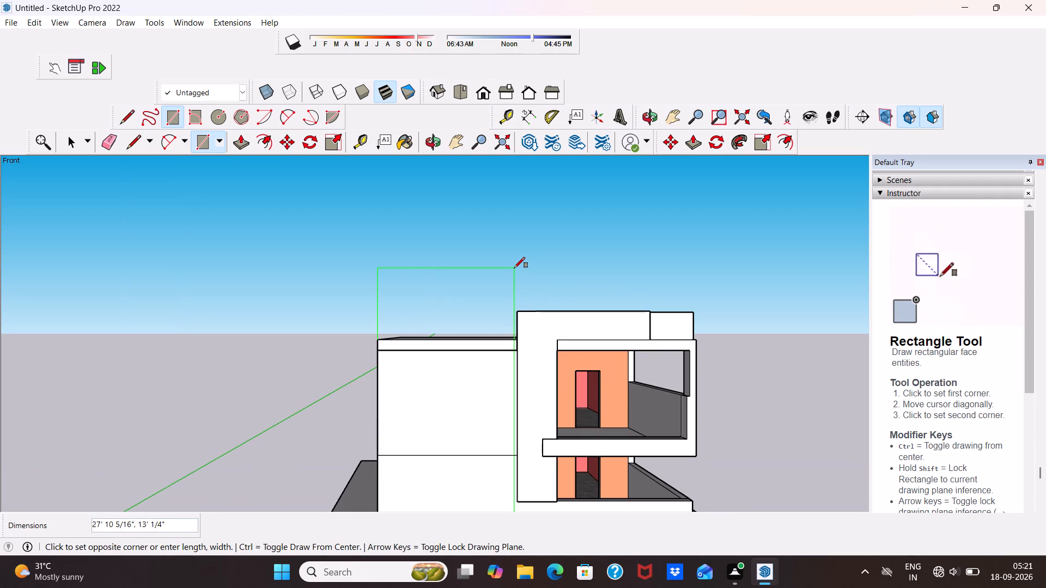
scroll(518, 269, "down", 5)
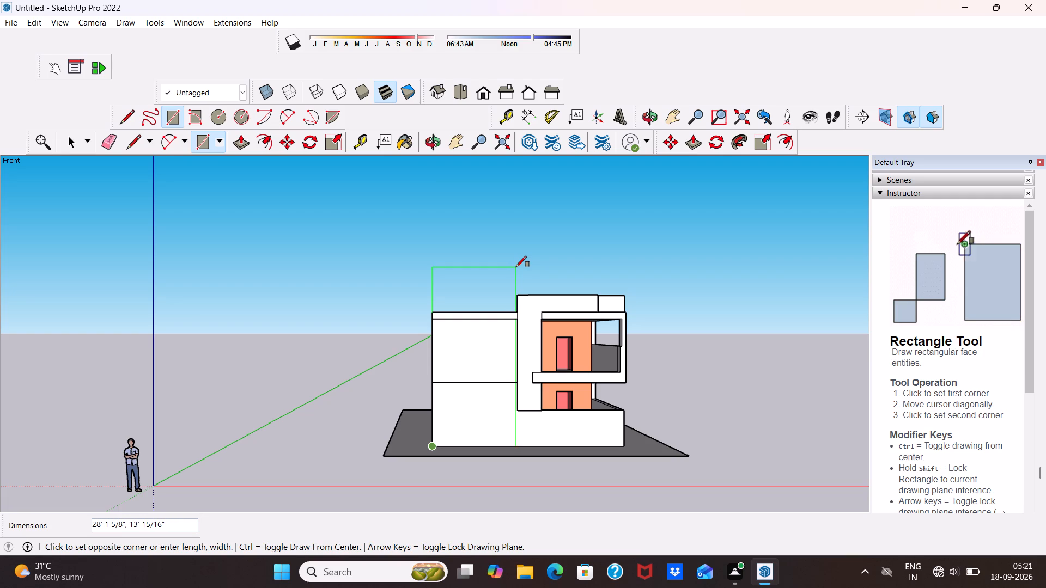
left_click(515, 267)
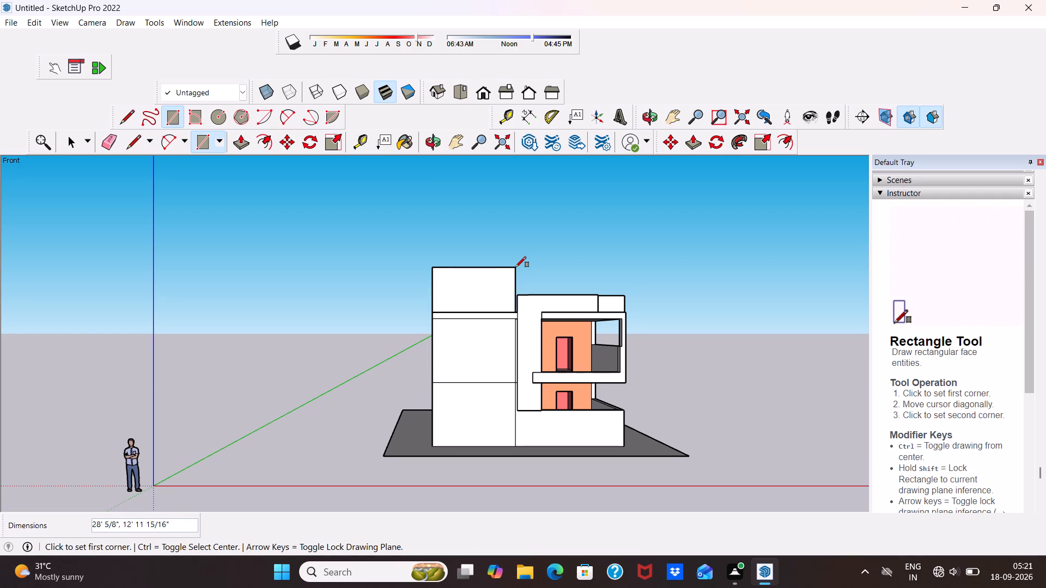
Push/Pull the upper part of the new front rectangle, including the slab-edge strip, outward 3".
scroll(511, 262, "down", 6)
middle_click_drag(515, 275, 586, 334)
scroll(524, 283, "up", 11)
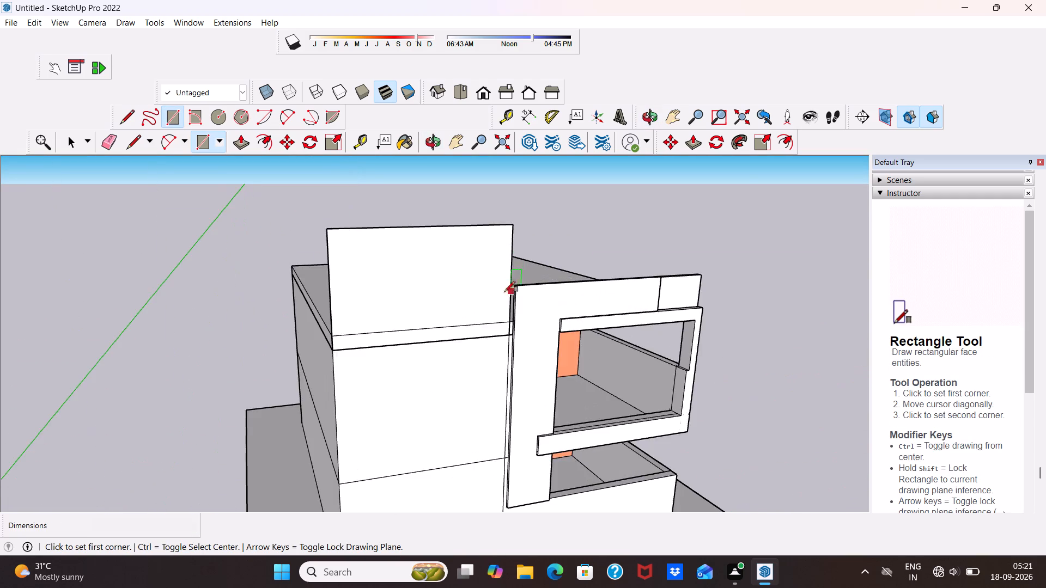
scroll(380, 311, "up", 6)
scroll(380, 311, "down", 7)
key("space")
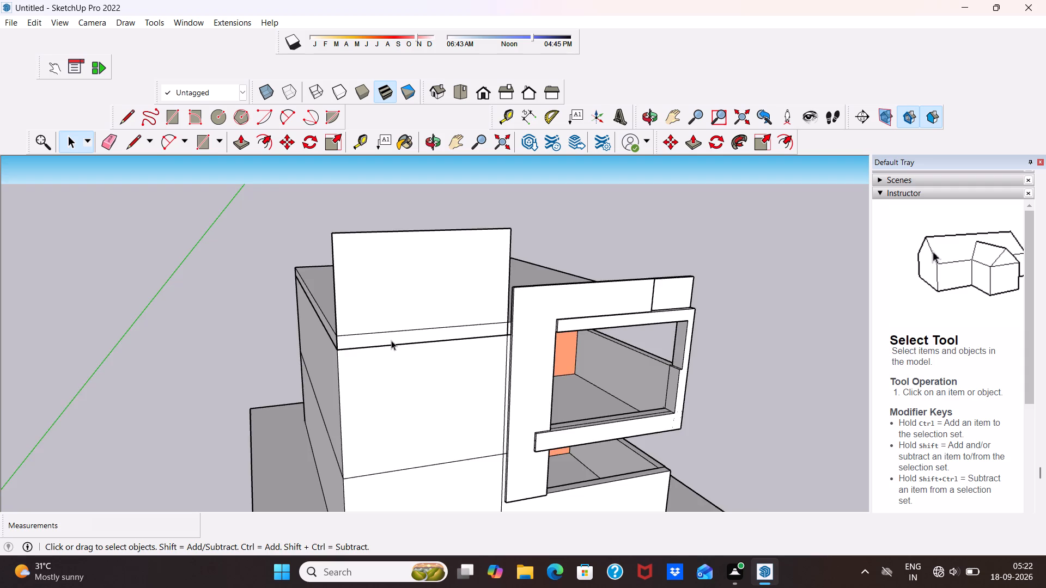
scroll(391, 340, "up", 4)
scroll(391, 340, "down", 1)
middle_click_drag(391, 339, 337, 307)
scroll(294, 292, "down", 4)
middle_click_drag(350, 304, 0, 293)
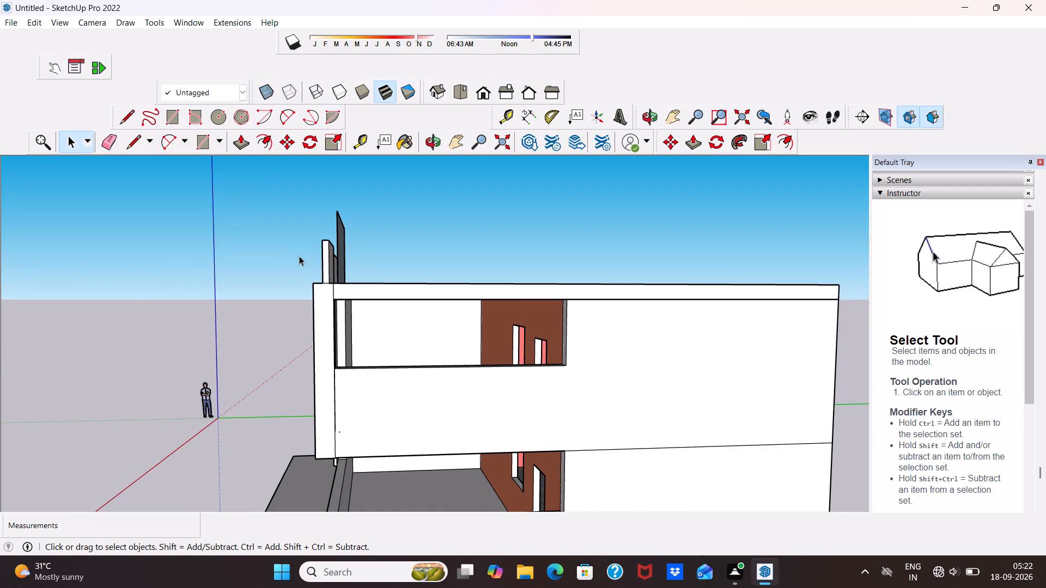
middle_click_drag(277, 259, 620, 223)
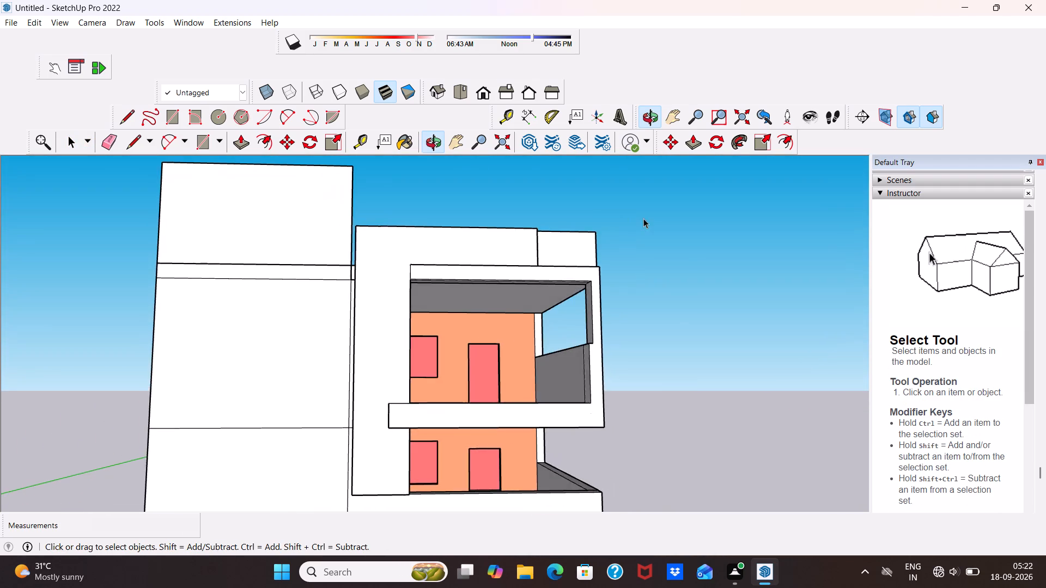
scroll(418, 224, "up", 3)
left_click(277, 252)
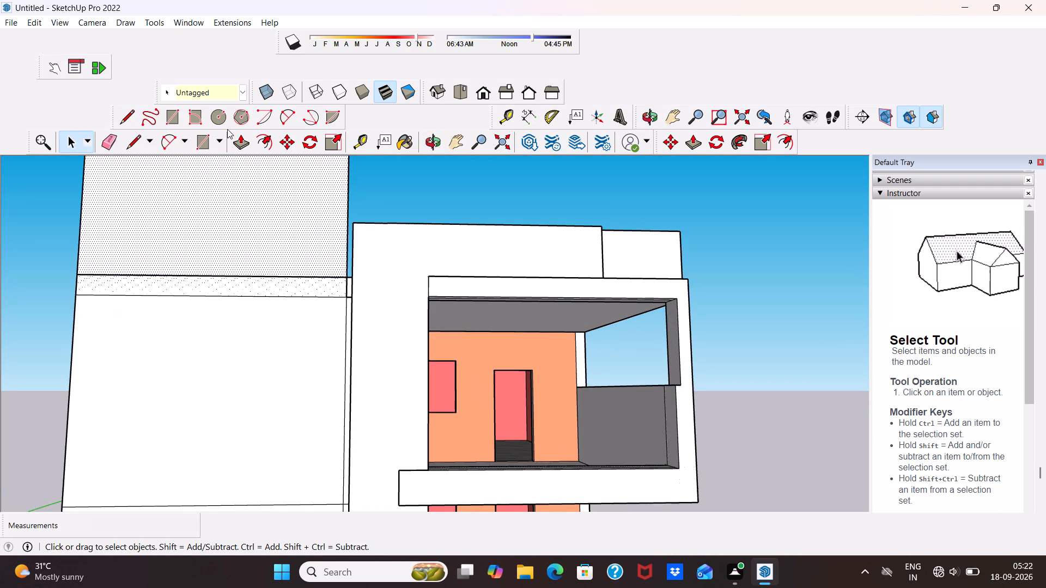
left_click(242, 138)
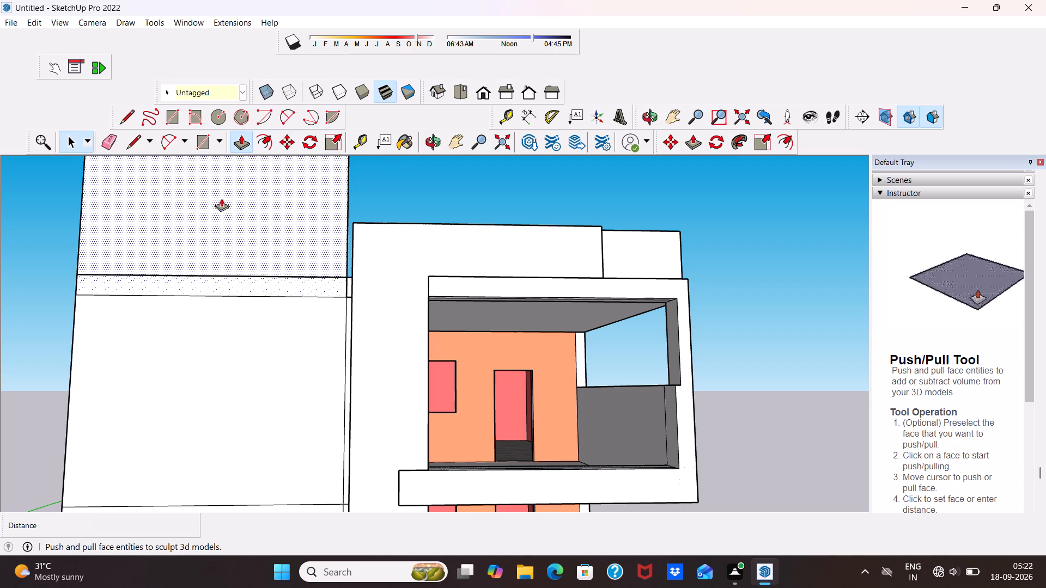
left_click(215, 220)
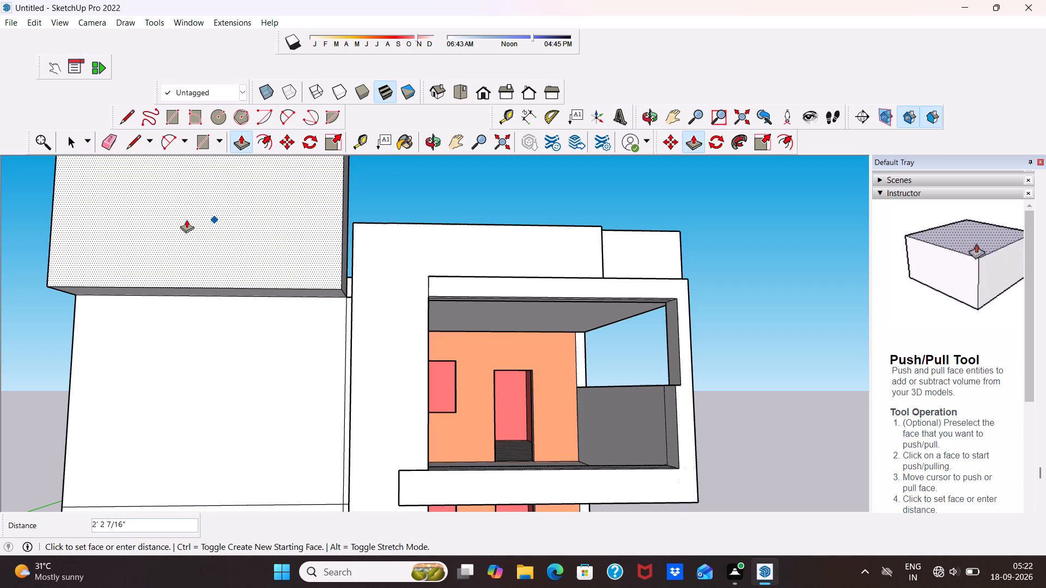
key("3")
key("shift+quotedbl")
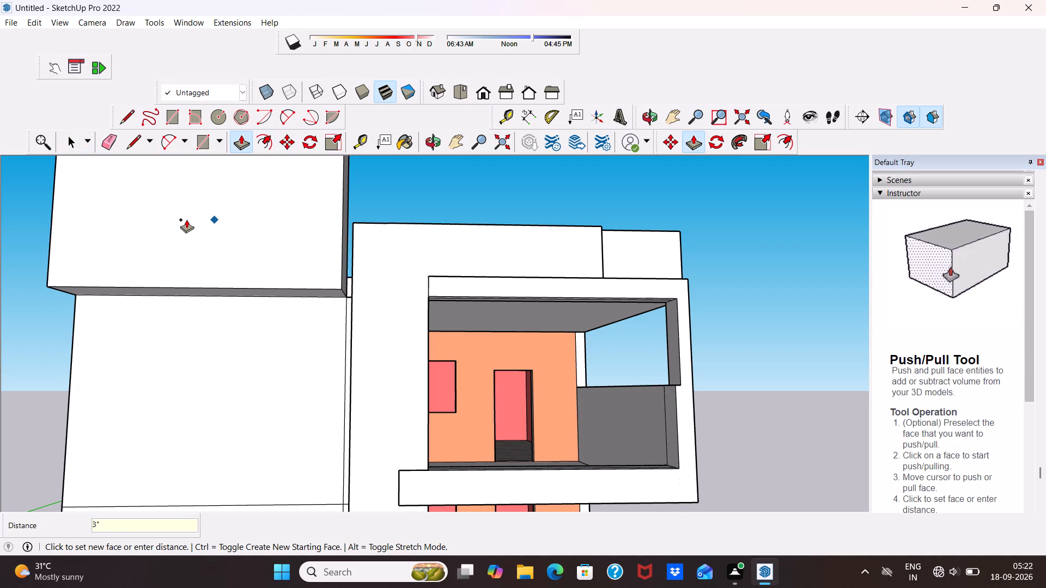
key("Return")
Push/Pull the thin underside of the raised front panel down over the wall by about 2' 2 7/8".
scroll(359, 128, "up", 1)
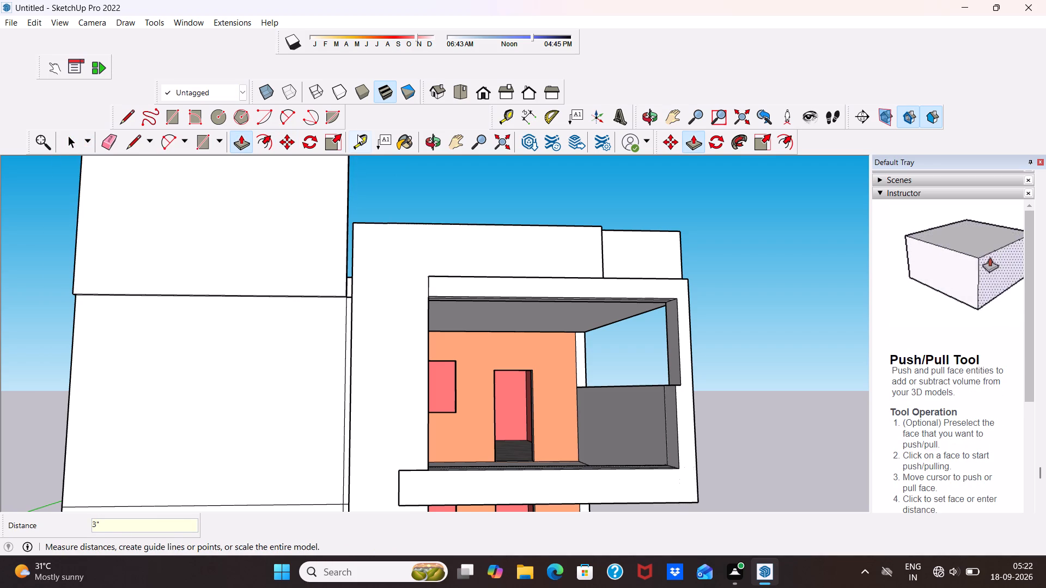
scroll(356, 133, "down", 1)
middle_click_drag(328, 243, 163, 323)
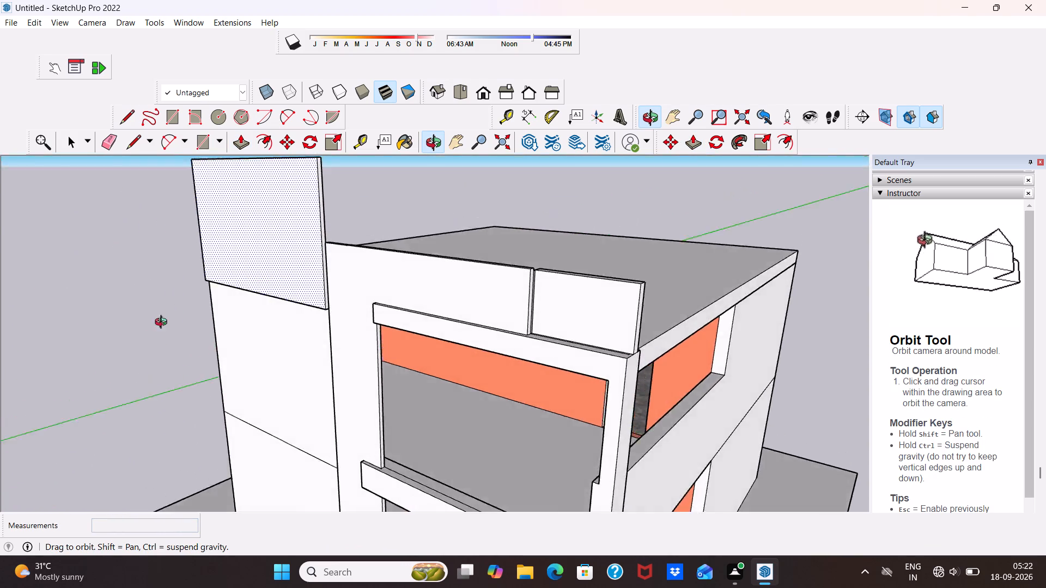
middle_click_drag(163, 323, 358, 250)
scroll(302, 271, "up", 4)
scroll(294, 291, "down", 7)
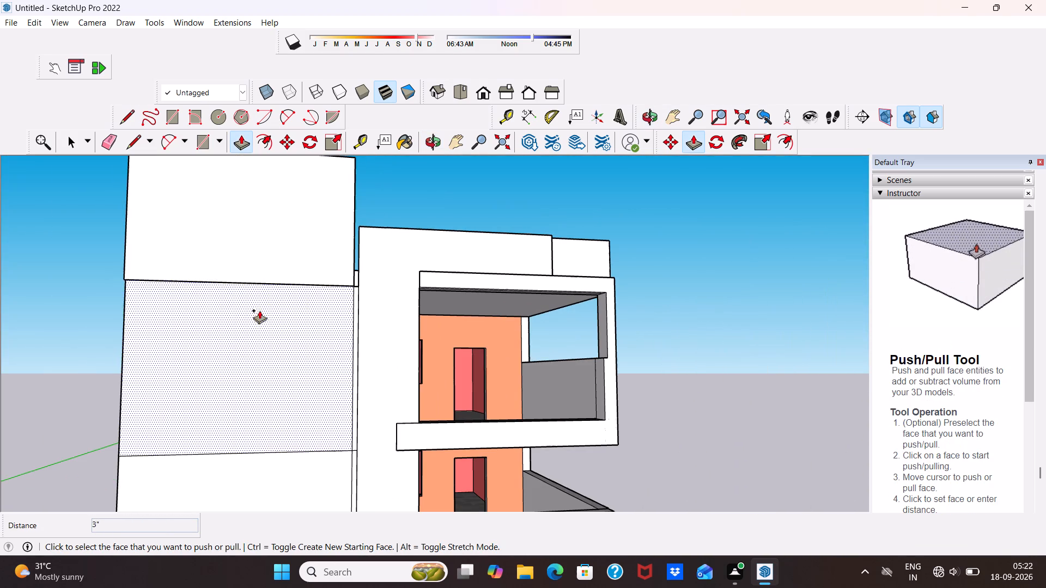
middle_click_drag(234, 308, 272, 224)
scroll(235, 237, "up", 5)
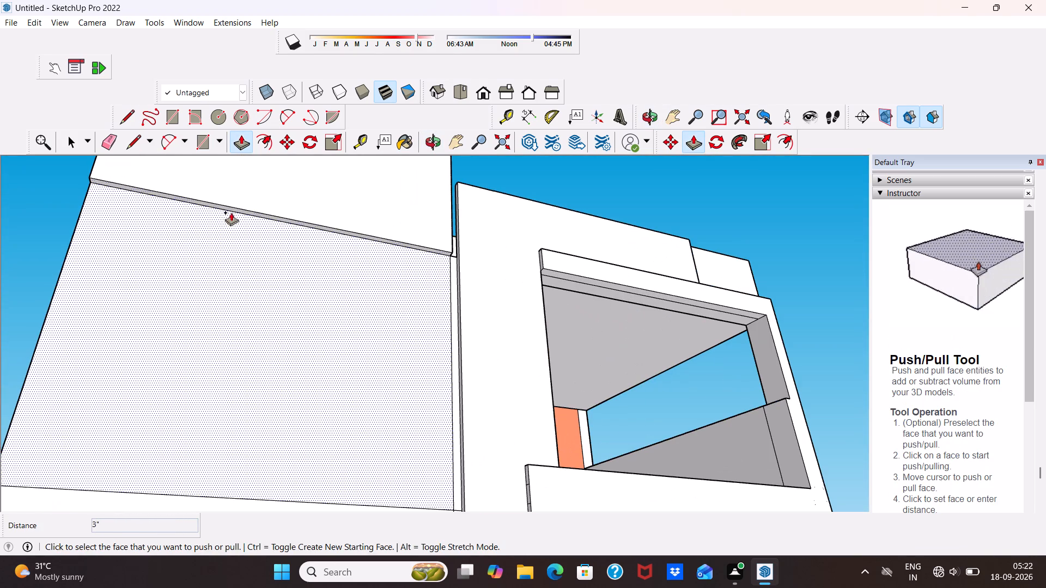
scroll(232, 205, "up", 10)
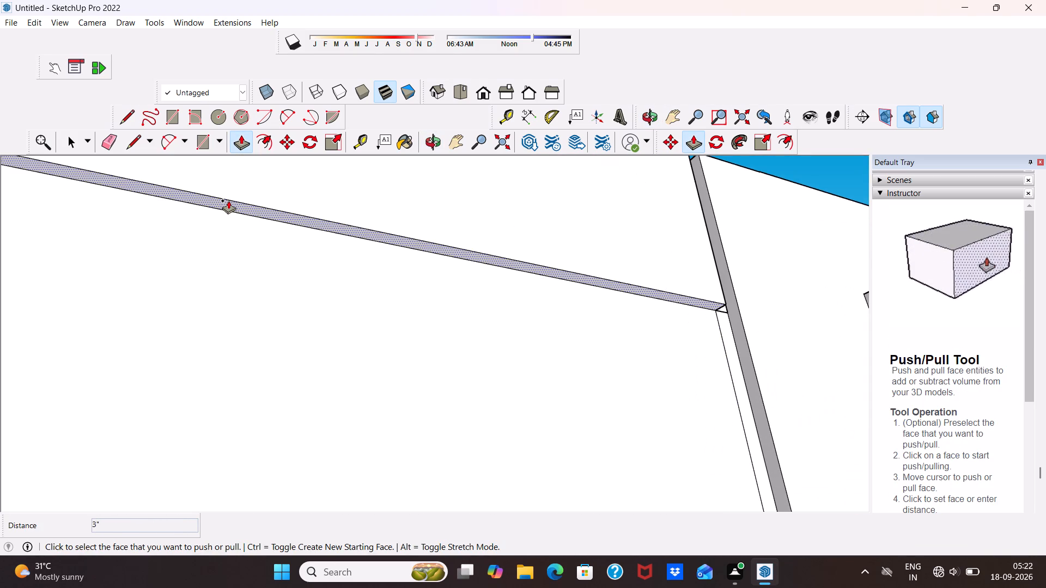
left_click_drag(228, 200, 178, 342)
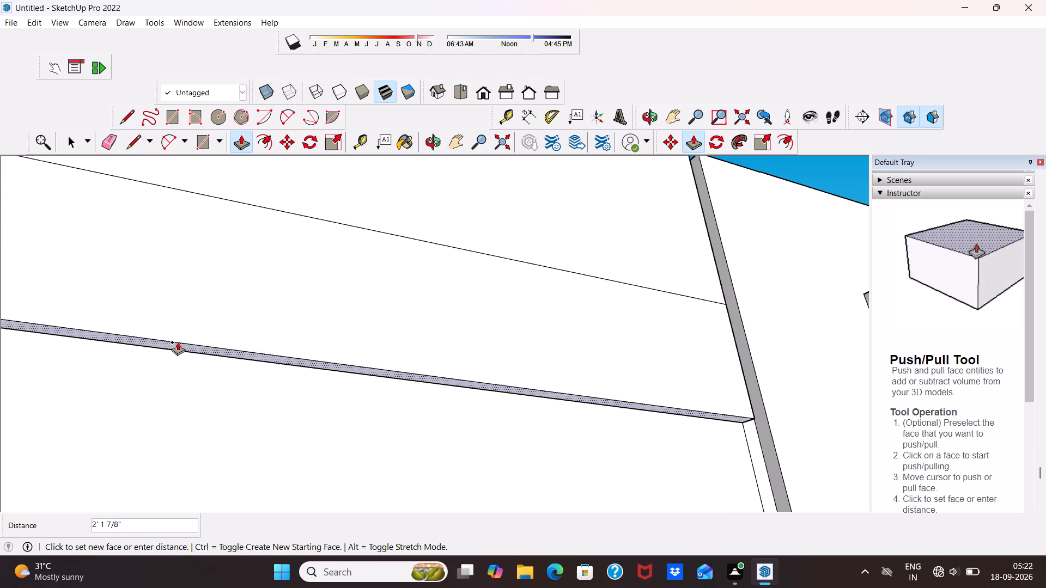
left_click_drag(178, 342, 179, 349)
Extend the front panel's thin underside further down the upper-storey wall by about 1' 6 11/16".
scroll(177, 347, "down", 13)
scroll(227, 362, "up", 8)
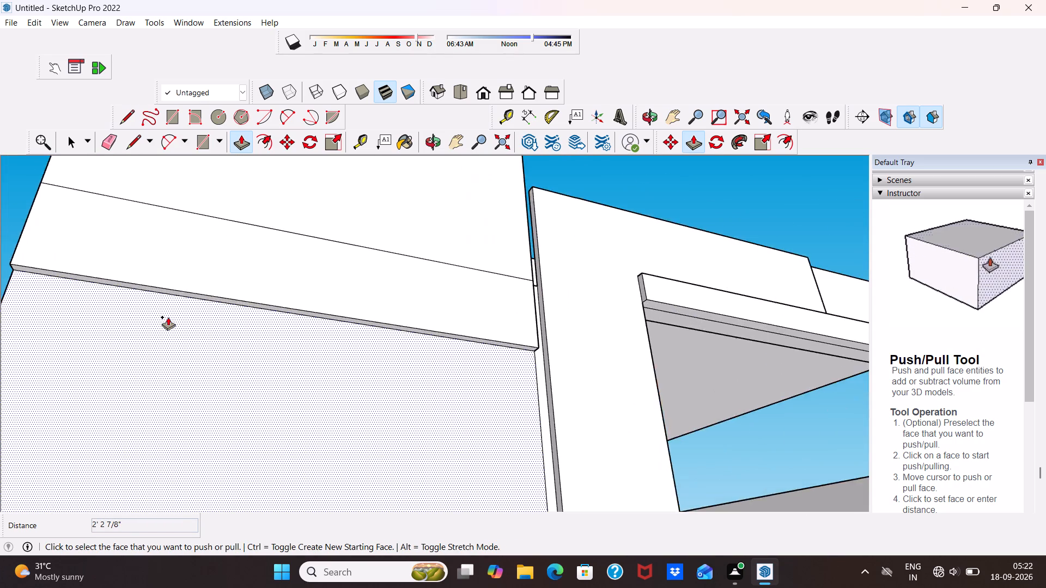
scroll(168, 317, "up", 6)
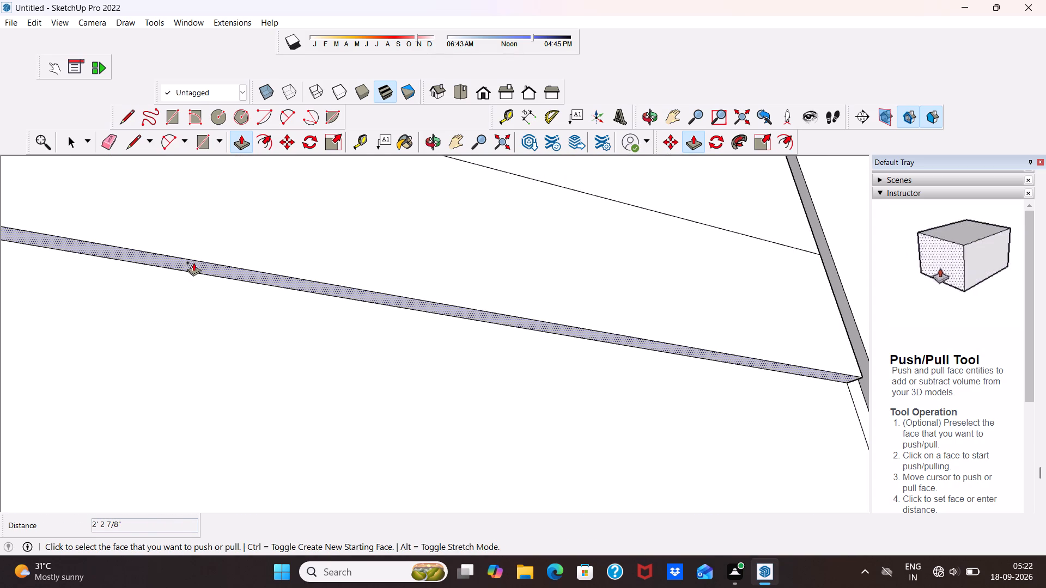
left_click_drag(193, 262, 205, 415)
Push/Pull the front panel's underside down the plain front wall by about 8' 5".
scroll(217, 366, "down", 13)
scroll(229, 365, "down", 9)
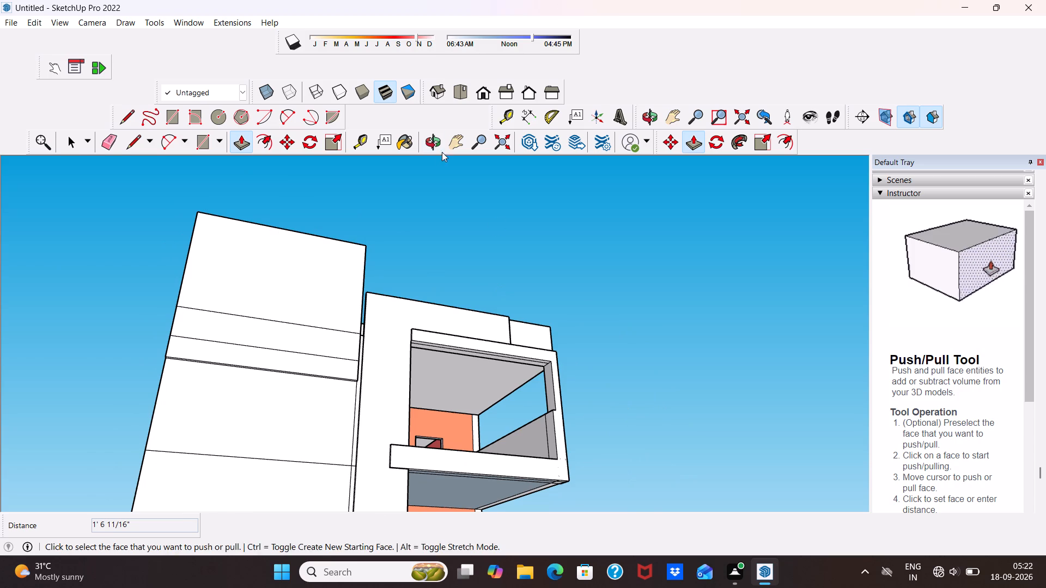
scroll(290, 443, "up", 5)
middle_click_drag(251, 478, 271, 400)
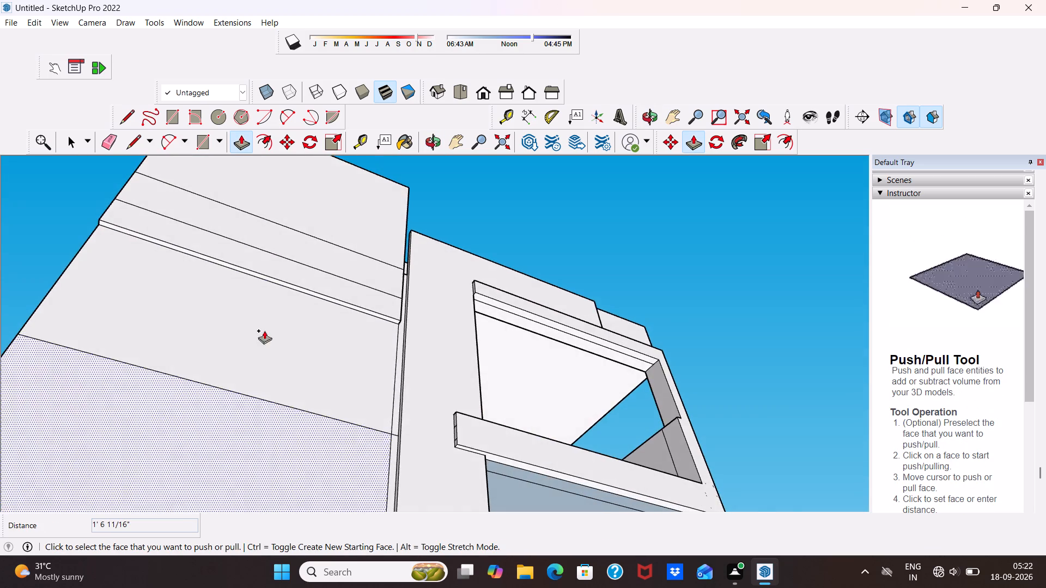
scroll(249, 285, "up", 4)
left_click_drag(252, 264, 197, 531)
Push/Pull the front panel's underside down the lower-storey wall toward the ground by about 7' 9 7/16".
scroll(228, 436, "down", 7)
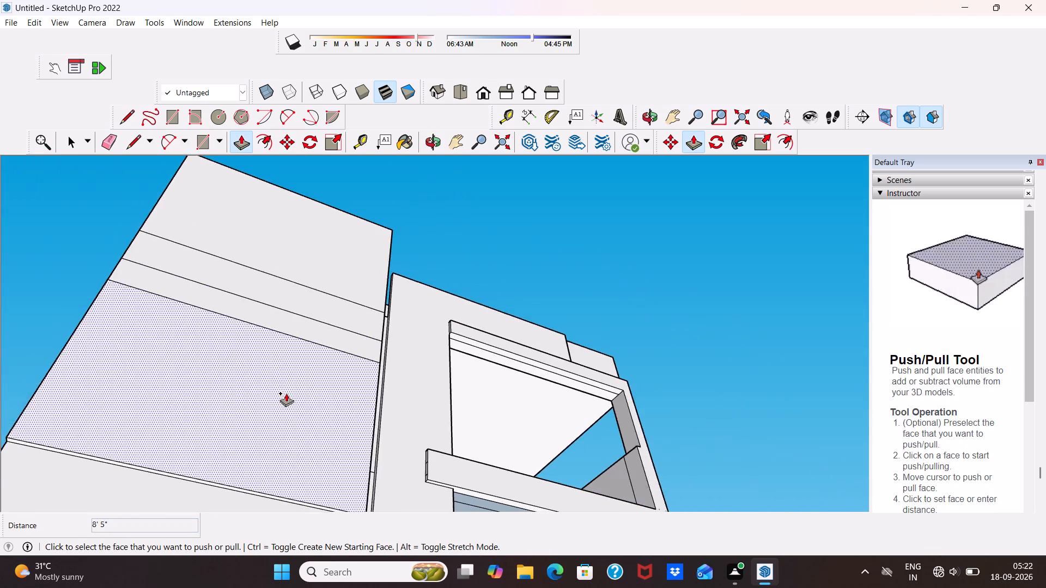
scroll(296, 368, "down", 3)
scroll(260, 482, "down", 7)
middle_click_drag(208, 479, 201, 419)
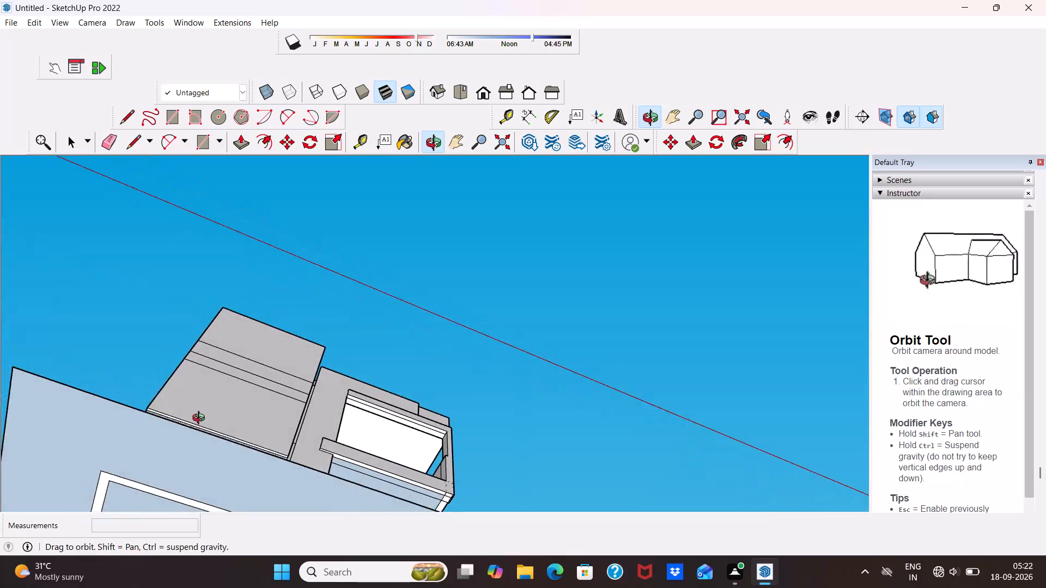
middle_click_drag(201, 419, 191, 434)
scroll(191, 433, "up", 15)
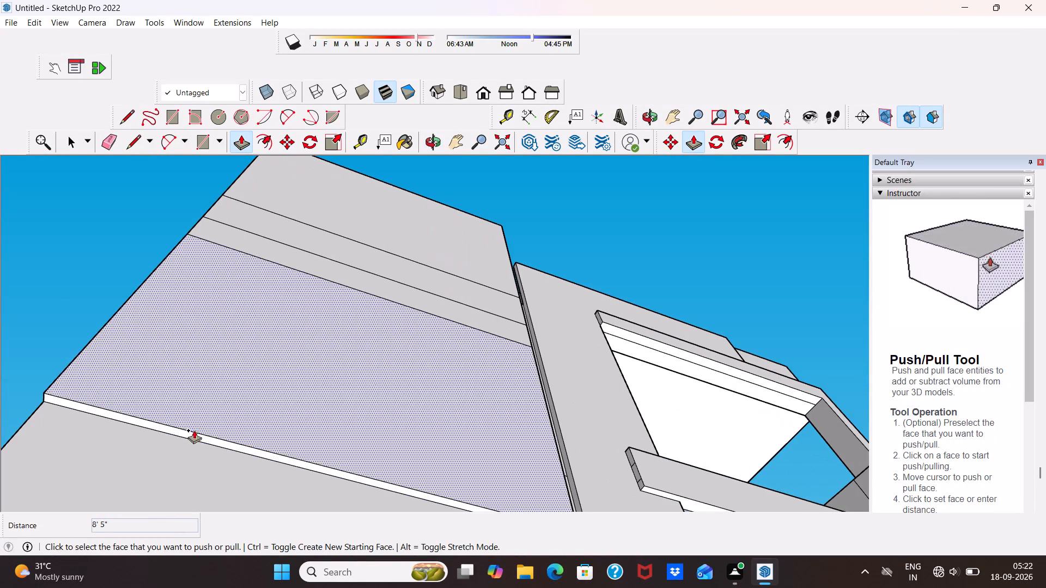
left_click_drag(192, 437, 170, 485)
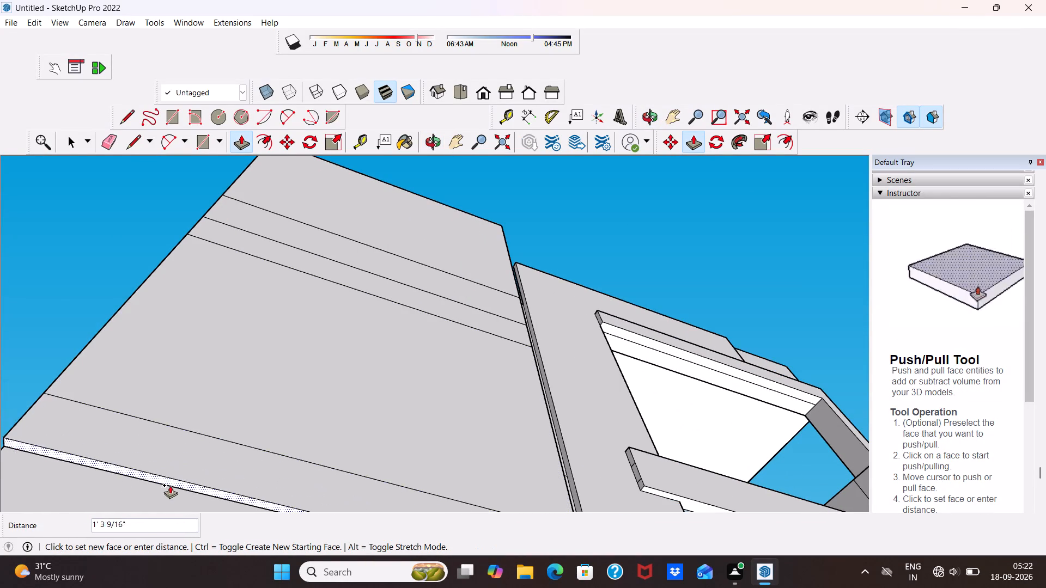
left_click_drag(170, 485, 111, 552)
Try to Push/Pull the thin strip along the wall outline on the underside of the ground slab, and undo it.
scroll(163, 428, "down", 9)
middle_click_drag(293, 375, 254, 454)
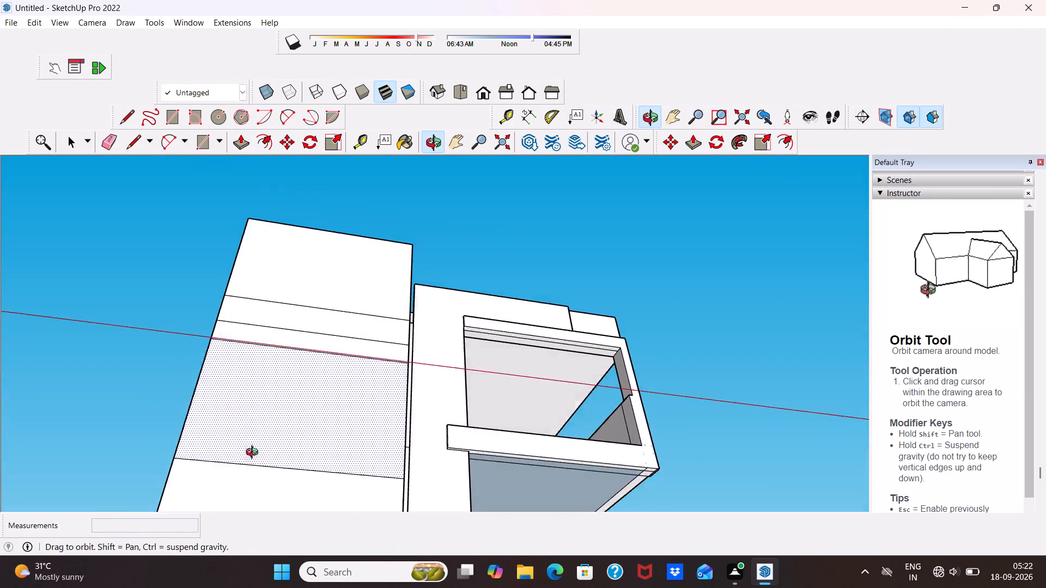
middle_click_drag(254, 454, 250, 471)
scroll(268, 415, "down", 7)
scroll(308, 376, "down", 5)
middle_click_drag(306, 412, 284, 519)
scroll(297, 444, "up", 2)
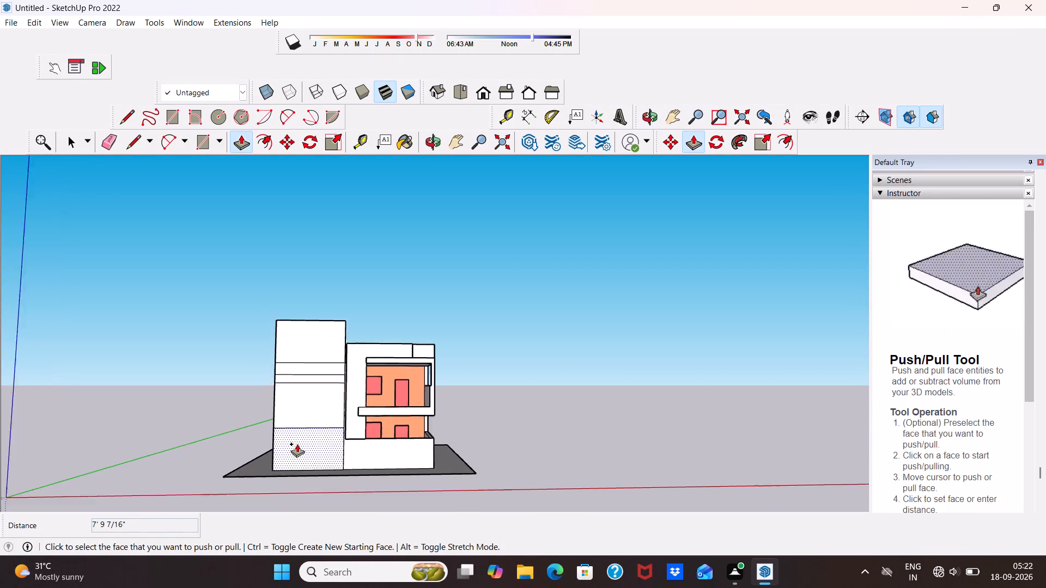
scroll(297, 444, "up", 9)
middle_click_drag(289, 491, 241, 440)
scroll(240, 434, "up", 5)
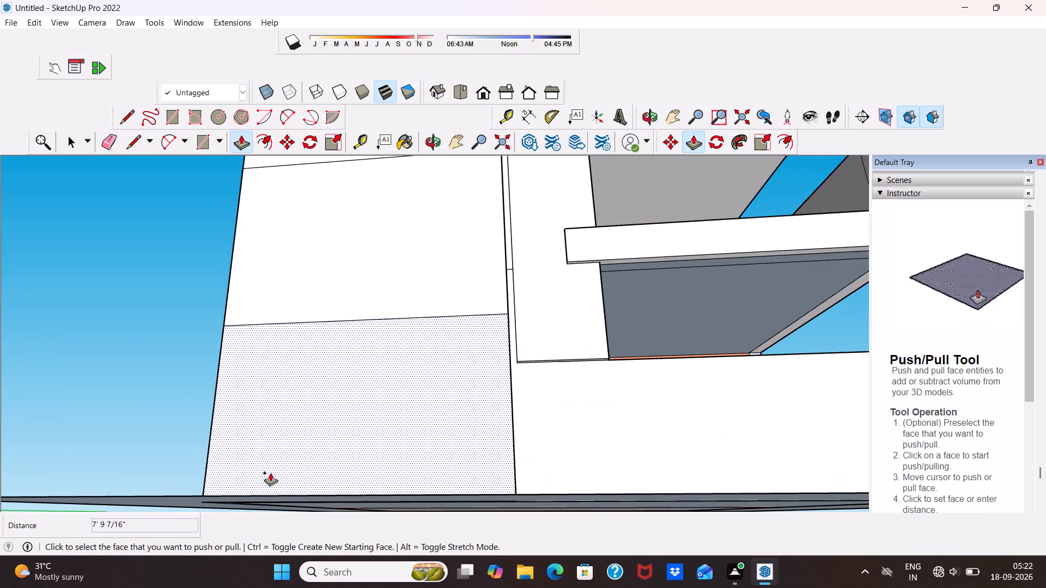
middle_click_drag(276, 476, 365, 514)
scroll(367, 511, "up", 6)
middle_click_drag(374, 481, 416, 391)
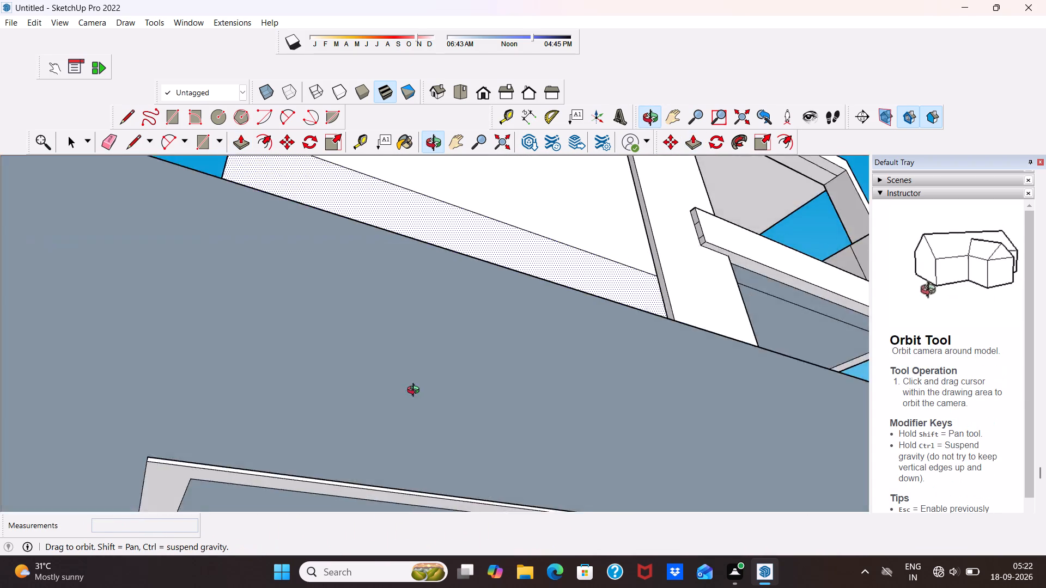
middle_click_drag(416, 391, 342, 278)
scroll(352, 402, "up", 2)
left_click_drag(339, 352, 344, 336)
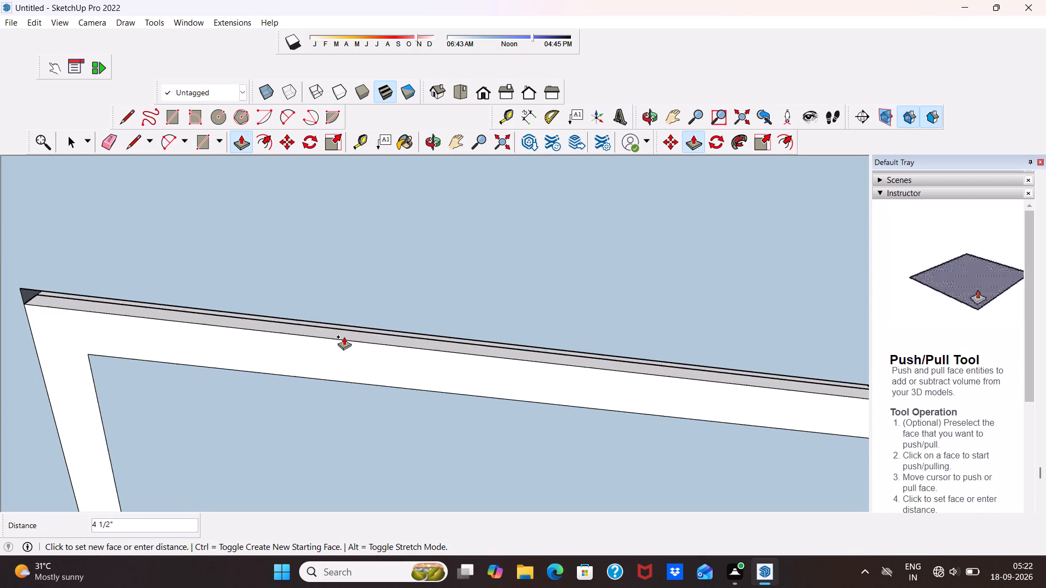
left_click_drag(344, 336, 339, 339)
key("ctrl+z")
Examine the foot of the tall front panel from below the ground slab and from the front.
scroll(353, 449, "down", 3)
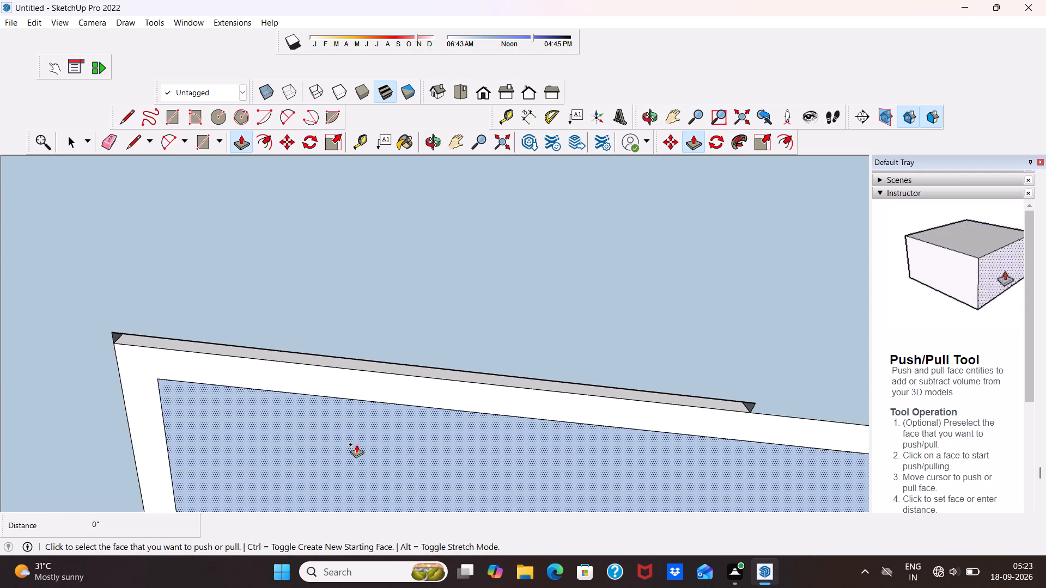
scroll(357, 442, "down", 11)
middle_click_drag(396, 416, 355, 495)
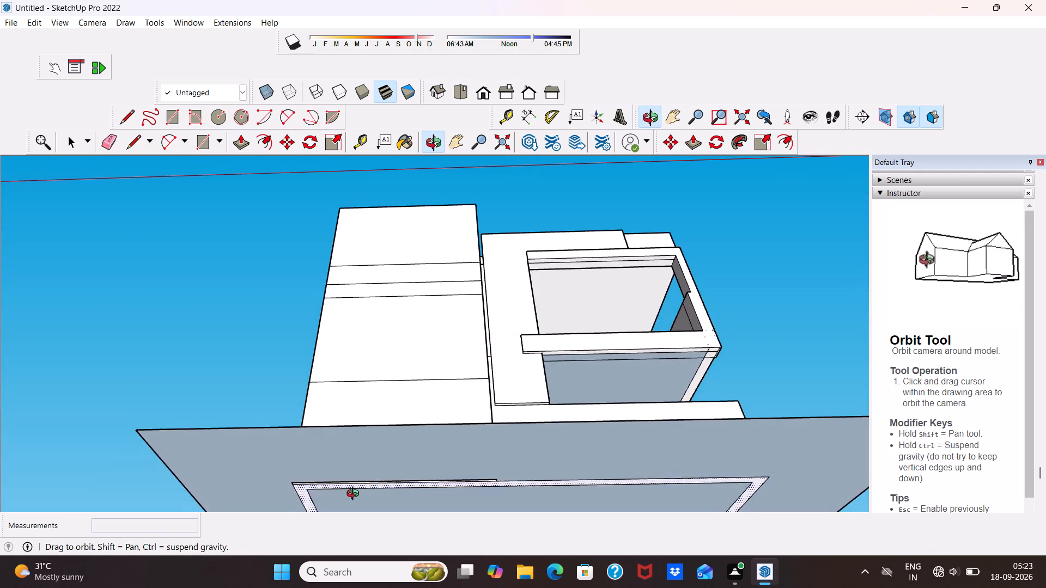
middle_click_drag(355, 495, 317, 512)
middle_click_drag(357, 431, 502, 469)
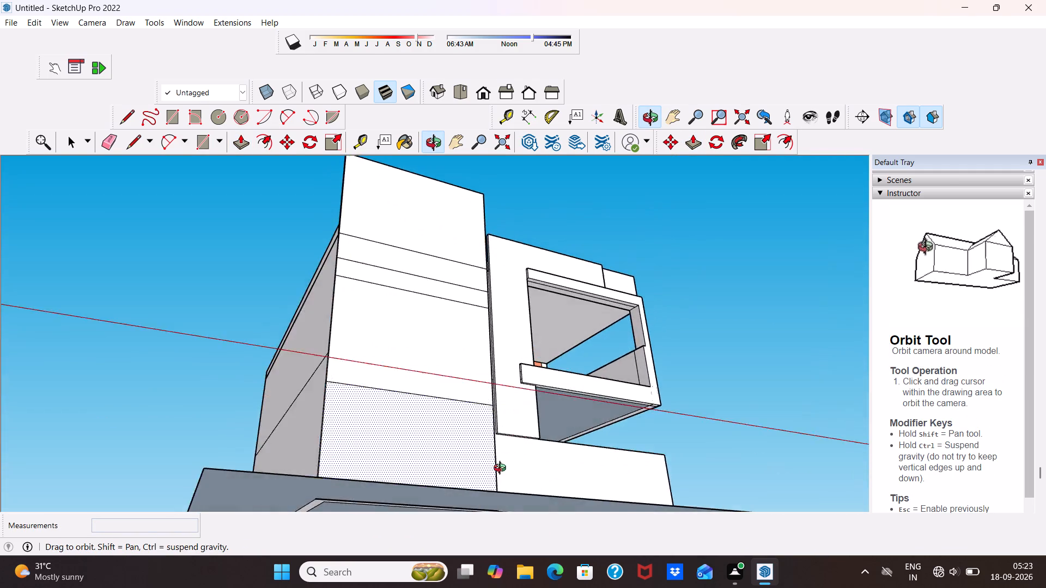
middle_click_drag(502, 469, 323, 336)
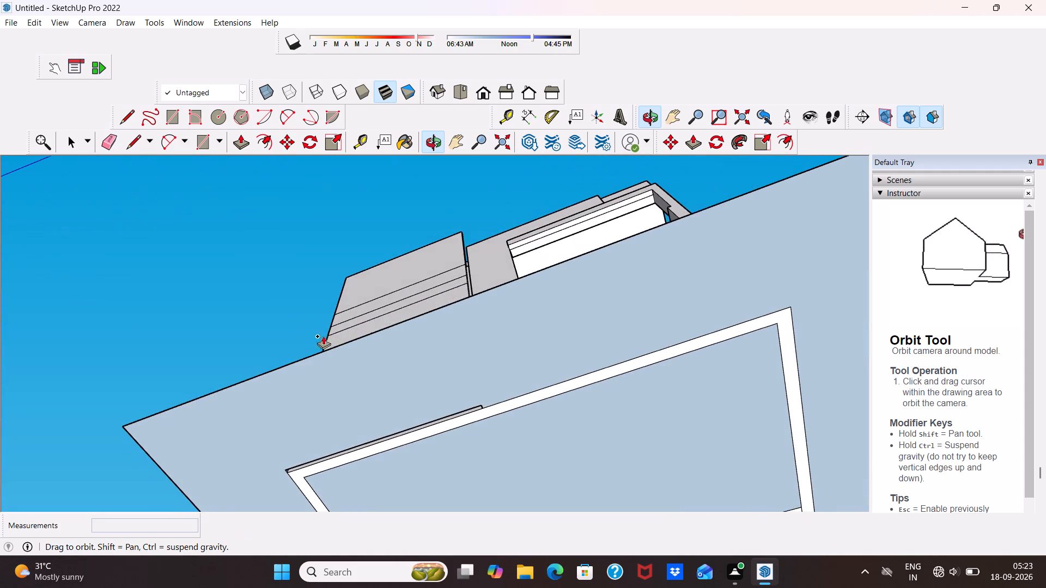
middle_click_drag(323, 336, 318, 336)
middle_click_drag(334, 336, 419, 488)
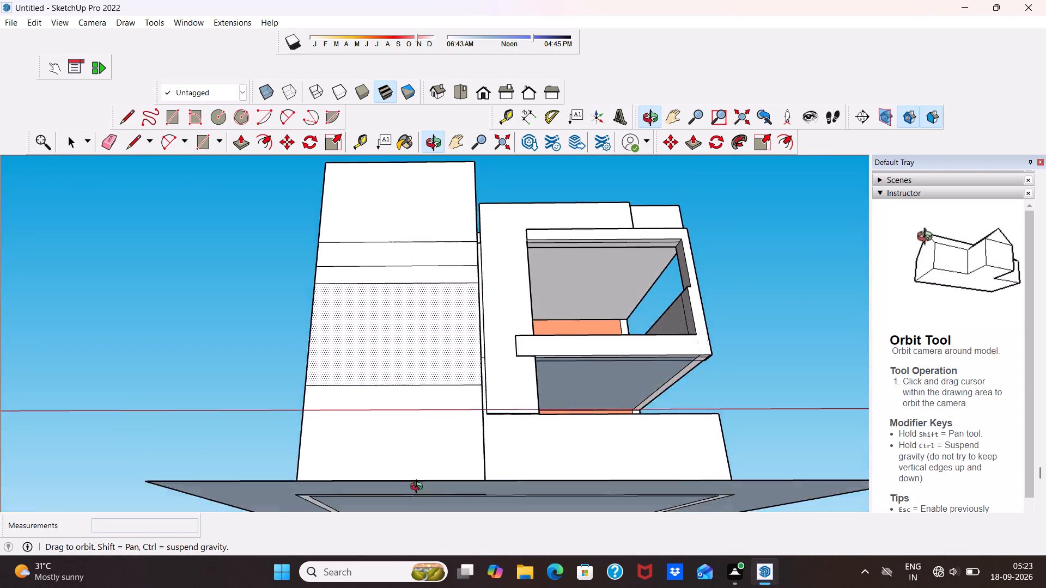
middle_click_drag(419, 488, 387, 516)
middle_click_drag(376, 461, 367, 509)
scroll(367, 509, "up", 4)
middle_click_drag(365, 498, 365, 497)
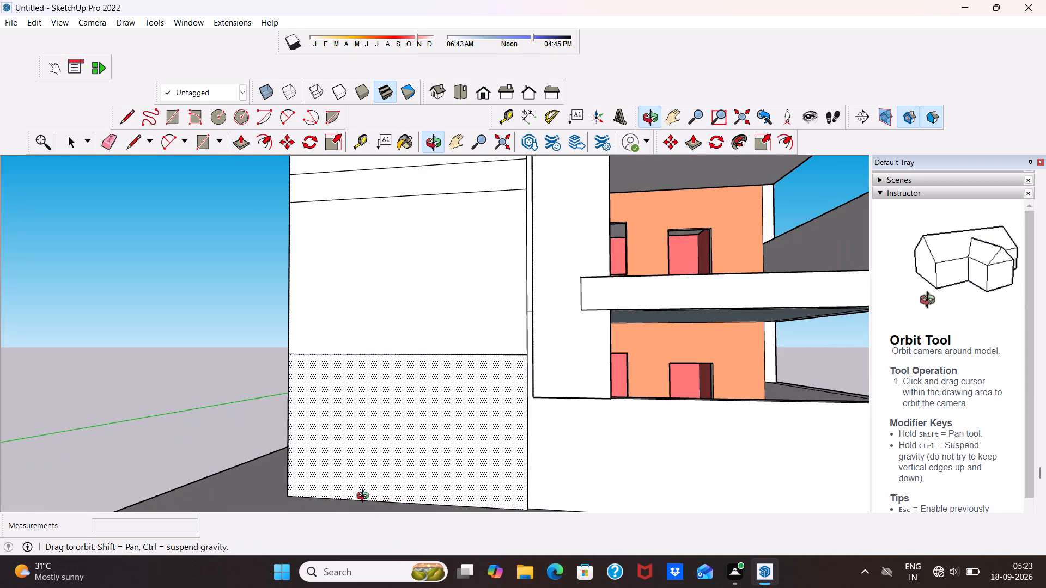
middle_click_drag(365, 497, 378, 475)
scroll(377, 475, "up", 8)
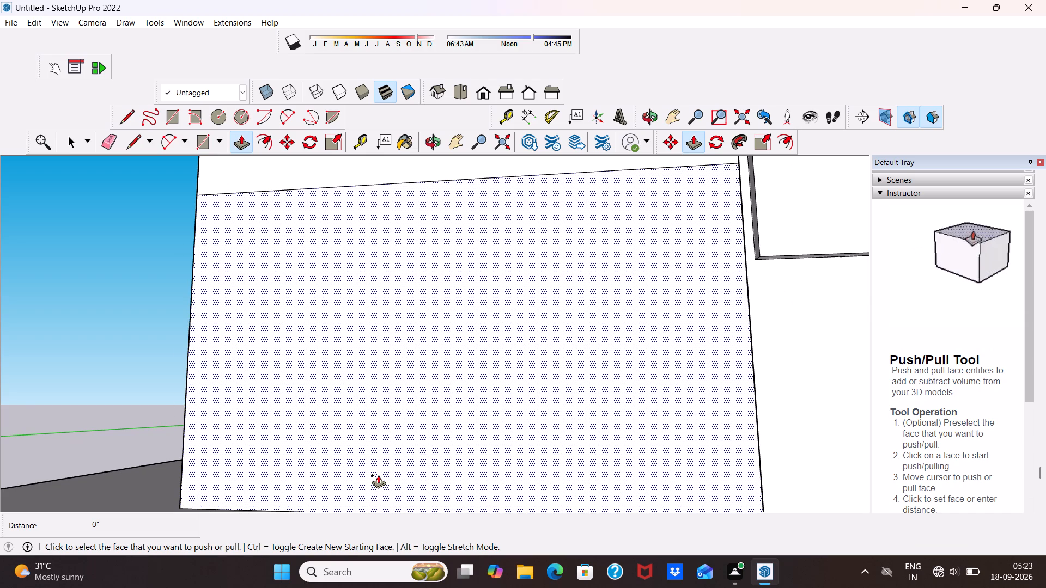
key("space")
Push/Pull three of the tall panel's narrow side strips below the uppermost one by 3" toward the adjoining front panel.
scroll(400, 434, "down", 3)
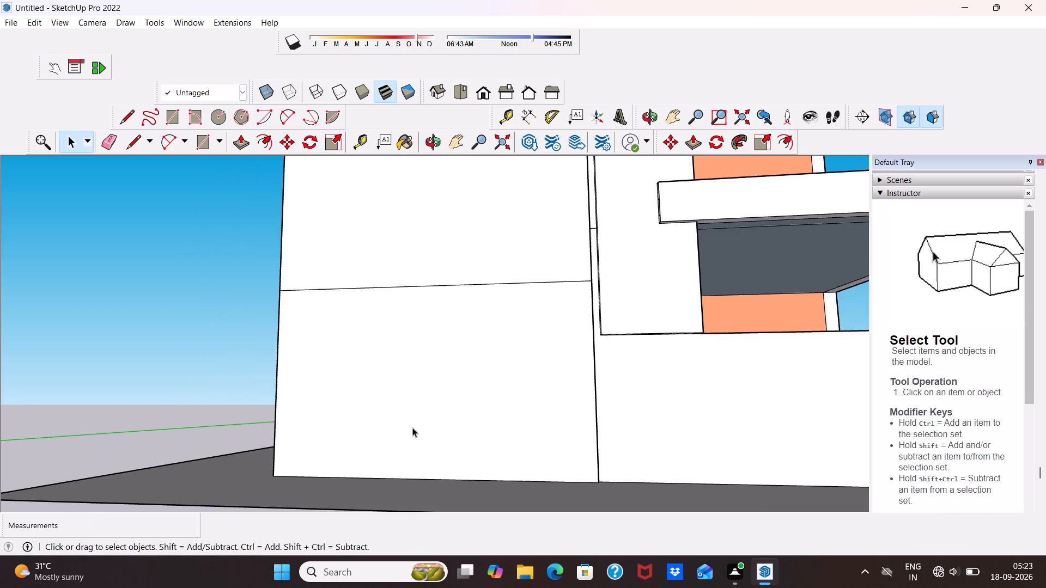
scroll(412, 427, "down", 6)
middle_click_drag(505, 320, 535, 438)
scroll(510, 393, "down", 4)
middle_click_drag(545, 350, 275, 395)
scroll(300, 369, "up", 4)
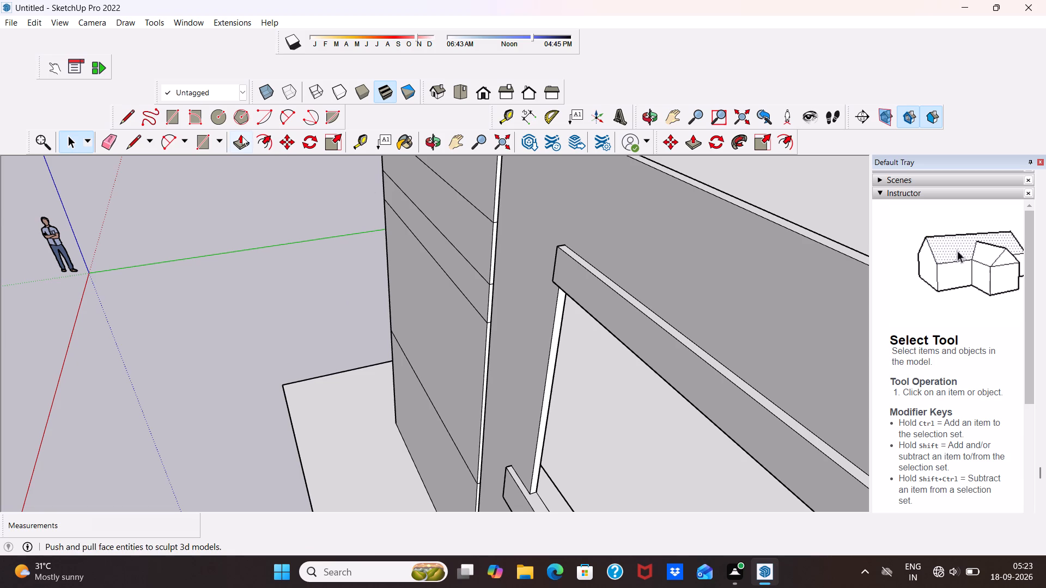
left_click(242, 137)
scroll(494, 249, "up", 3)
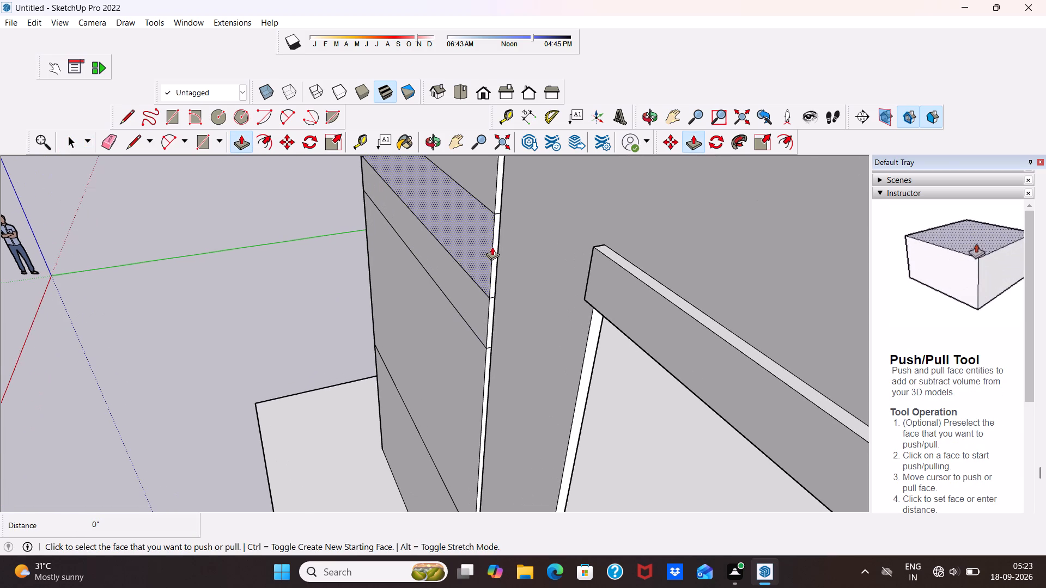
scroll(494, 245, "up", 1)
left_click_drag(494, 243, 499, 248)
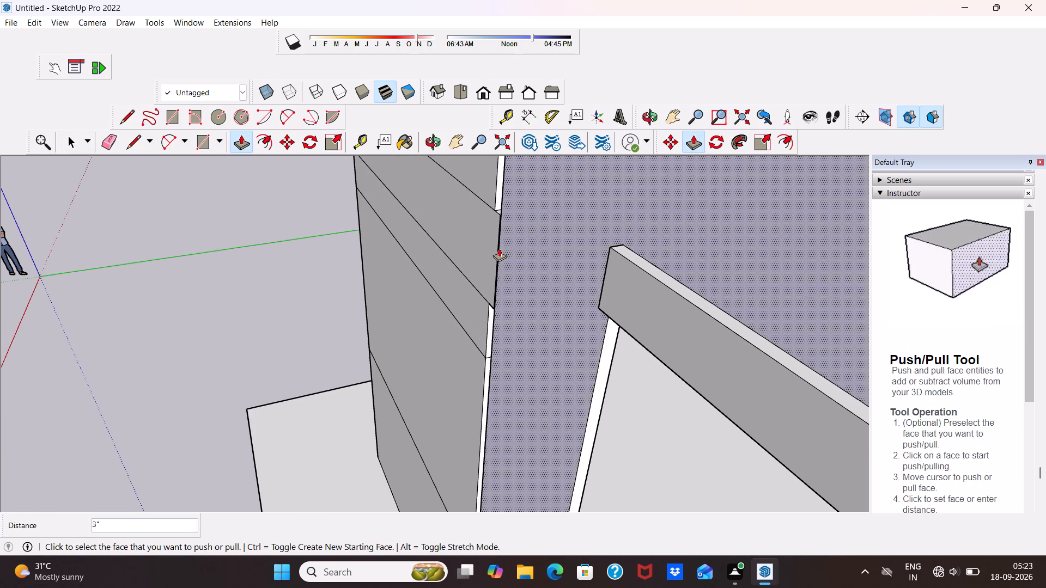
scroll(494, 268, "down", 1)
scroll(493, 305, "up", 1)
left_click_drag(488, 313, 491, 315)
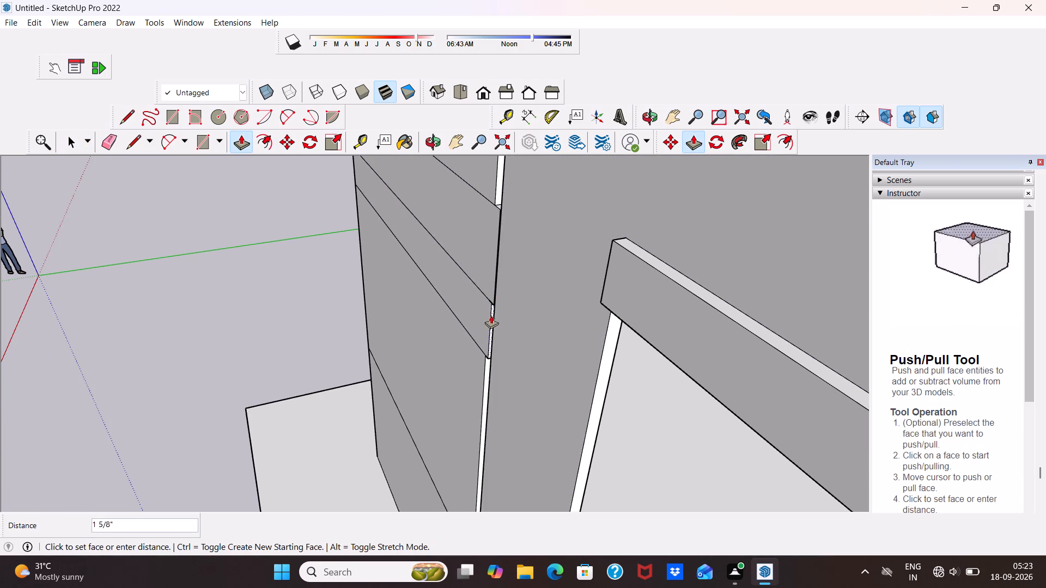
left_click_drag(491, 315, 494, 317)
scroll(487, 365, "up", 3)
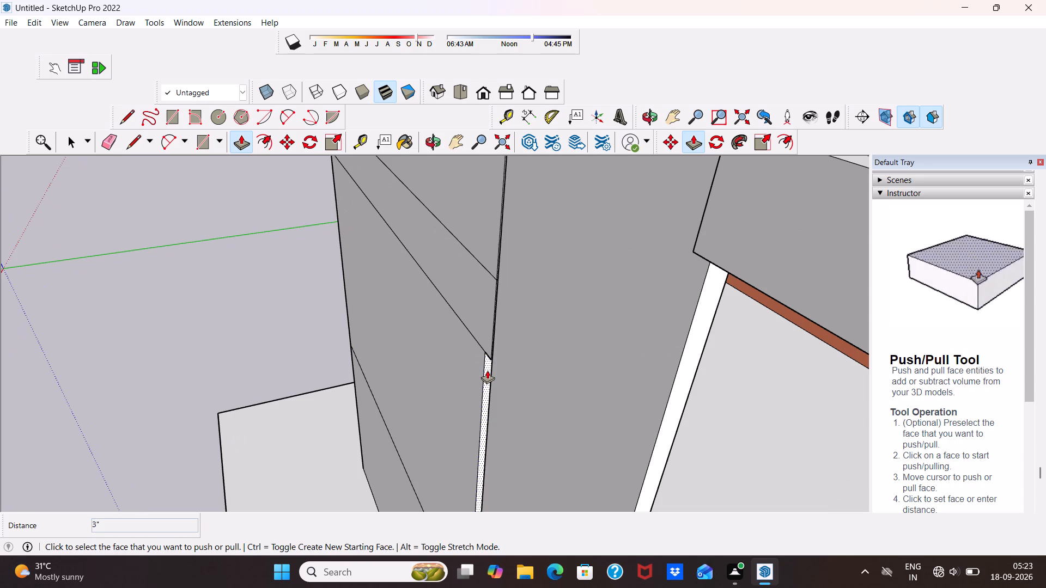
left_click_drag(487, 370, 494, 381)
Push/Pull the uppermost narrow side strip of the tall panel outward by about 5 5/16" over the adjoining panel.
scroll(488, 344, "down", 10)
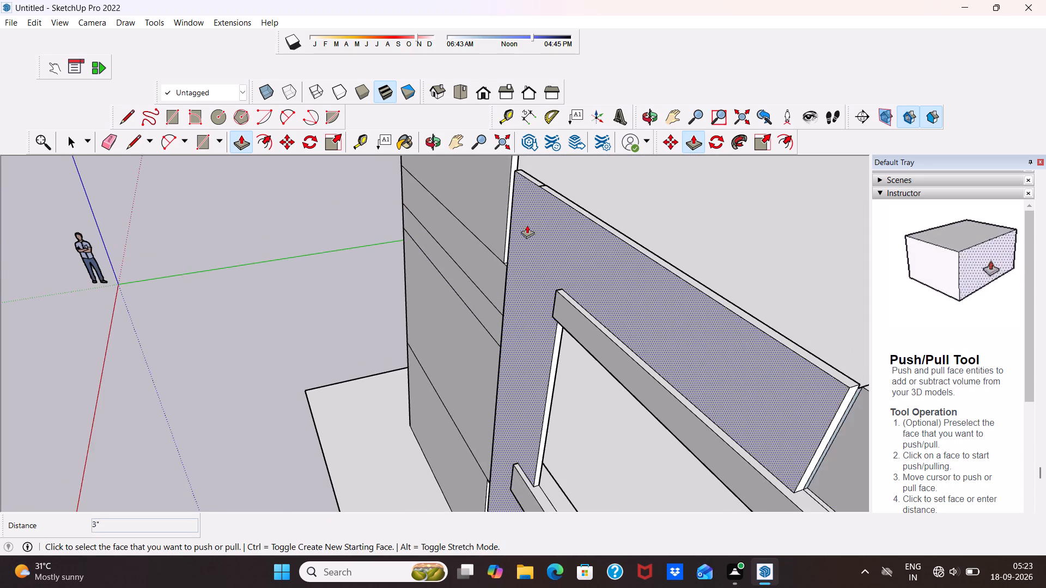
scroll(515, 217, "up", 4)
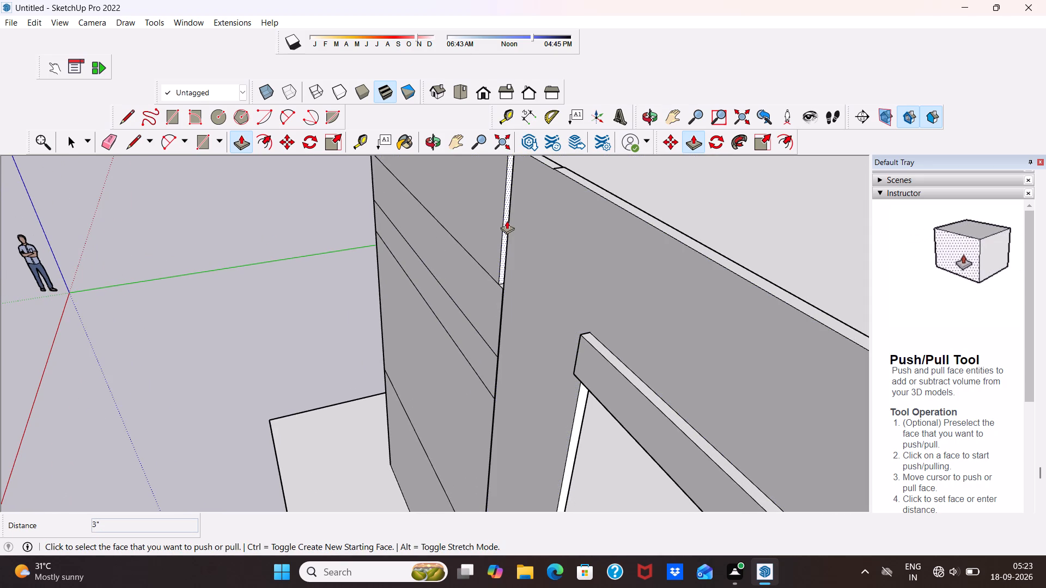
left_click_drag(504, 222, 511, 231)
Push/Pull the lowest narrow side strip of the tall panel outward by about 3 1/2" beside the lower-storey wall.
scroll(511, 231, "down", 5)
middle_click_drag(477, 246, 536, 205)
scroll(536, 205, "up", 1)
scroll(536, 205, "down", 6)
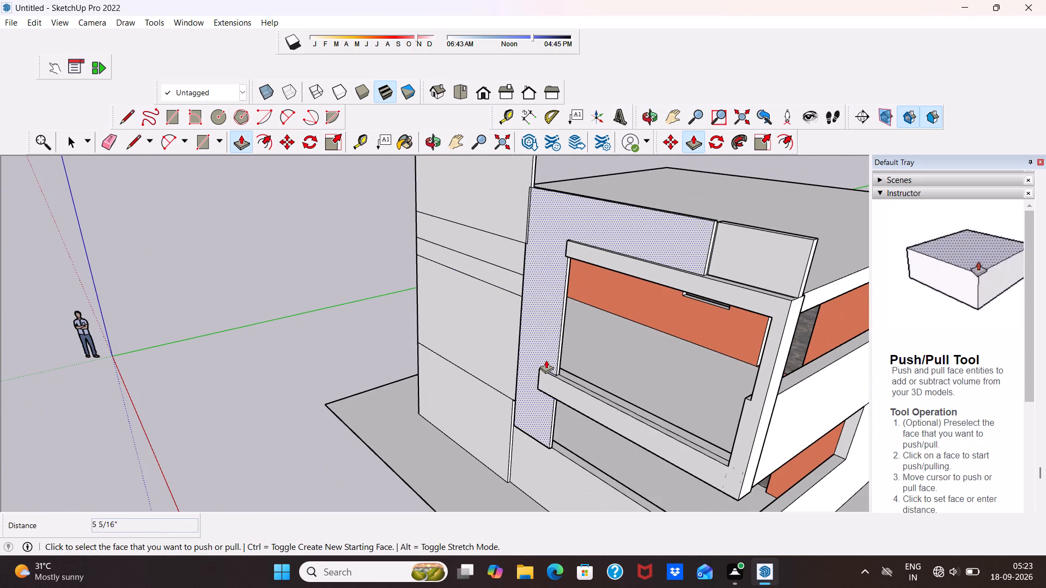
middle_click_drag(513, 408, 436, 380)
scroll(436, 380, "up", 5)
scroll(576, 409, "up", 4)
scroll(685, 366, "down", 5)
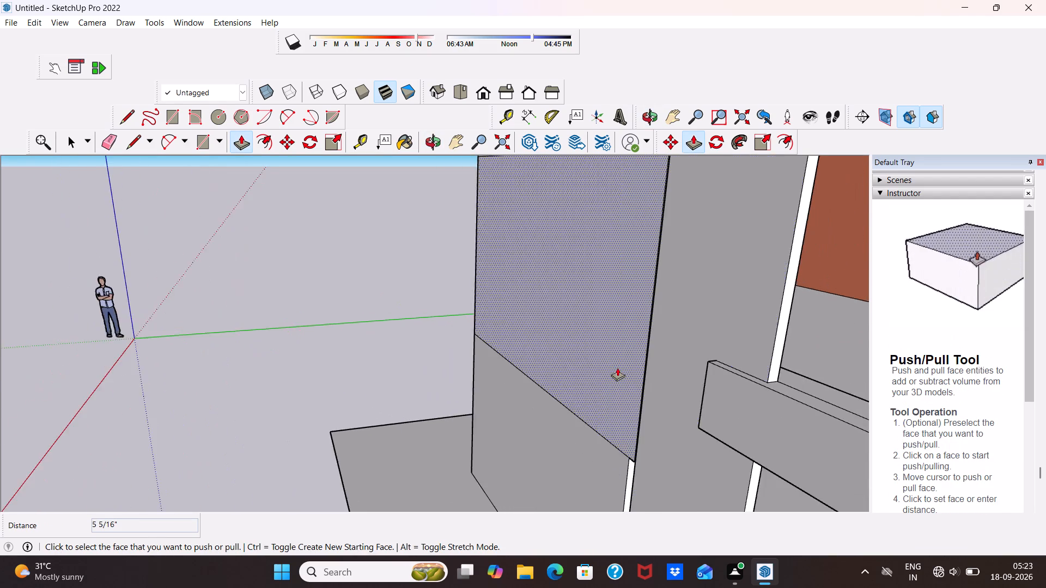
scroll(617, 367, "down", 3)
scroll(638, 481, "up", 6)
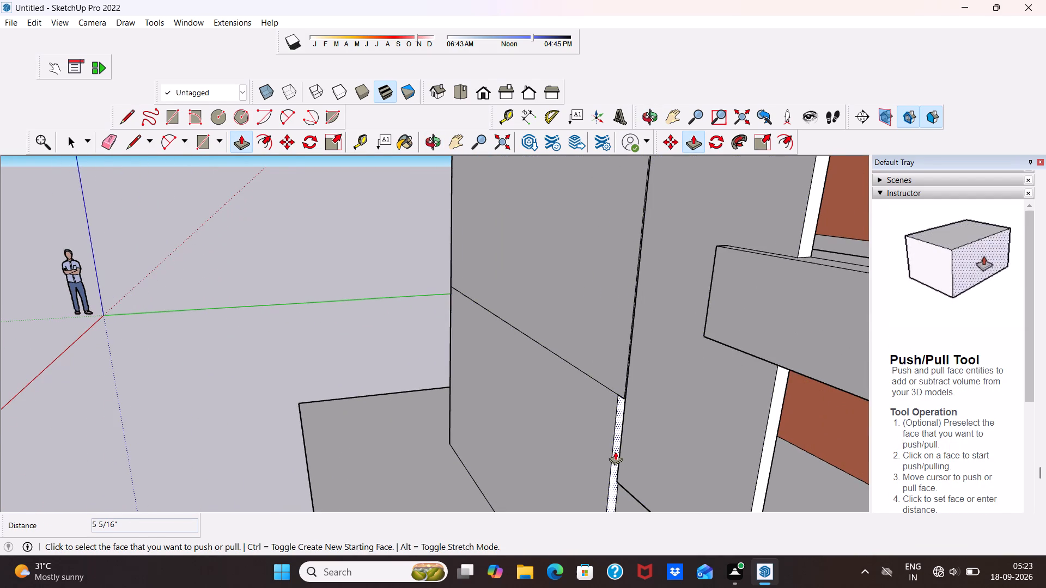
left_click_drag(615, 451, 627, 460)
scroll(615, 439, "down", 10)
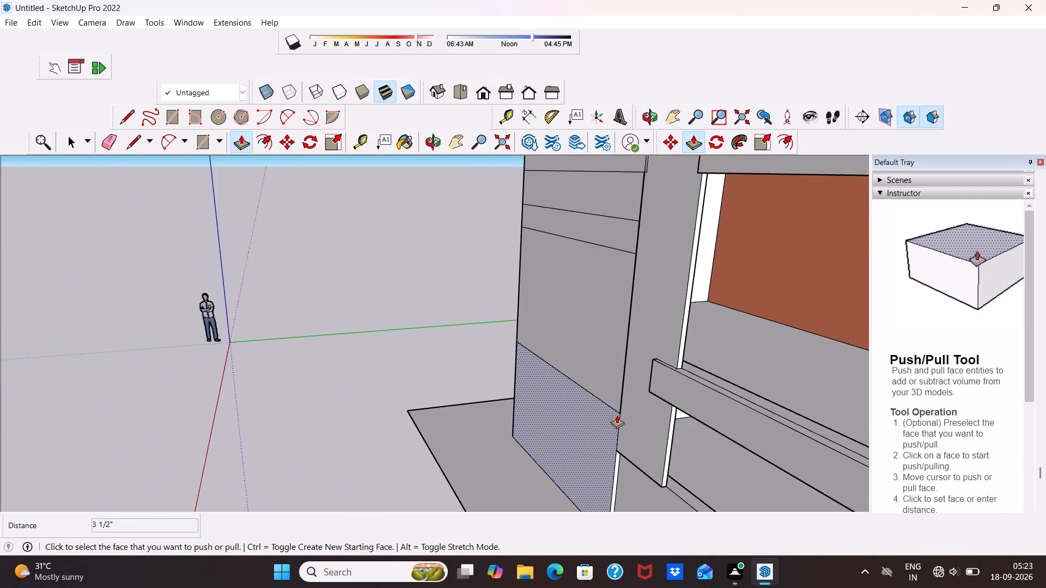
middle_click_drag(617, 414, 691, 398)
key("space")
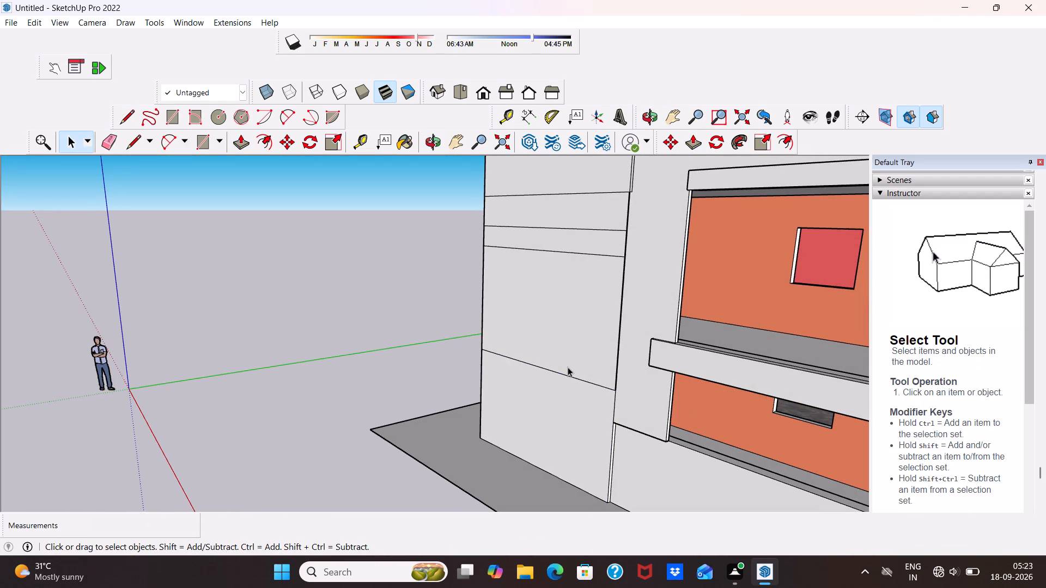
Erase the four horizontal seam lines across the front face of the tall panel.
middle_click_drag(568, 367, 689, 392)
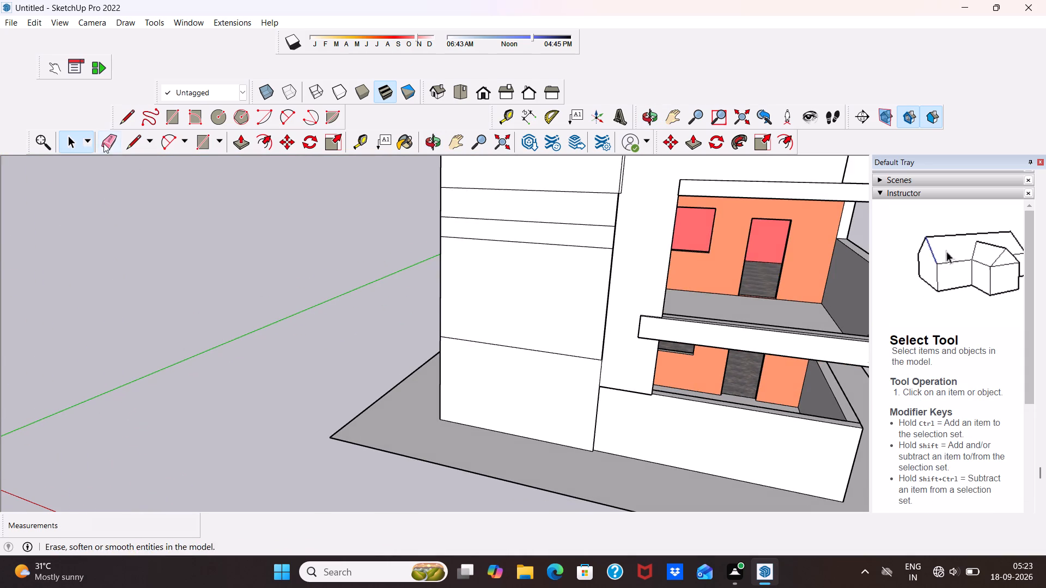
left_click(104, 143)
left_click(460, 339)
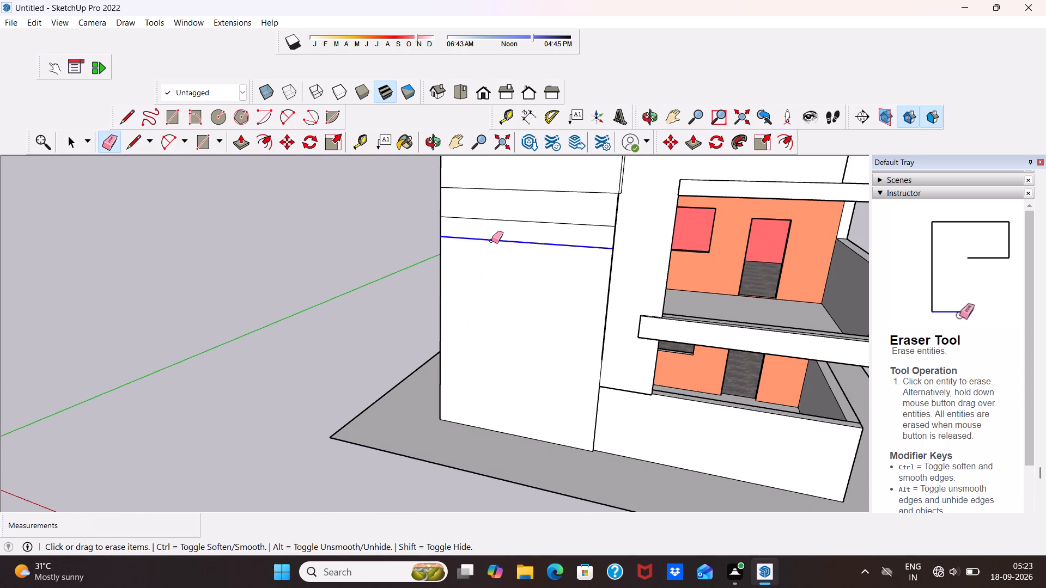
left_click(491, 241)
left_click(499, 218)
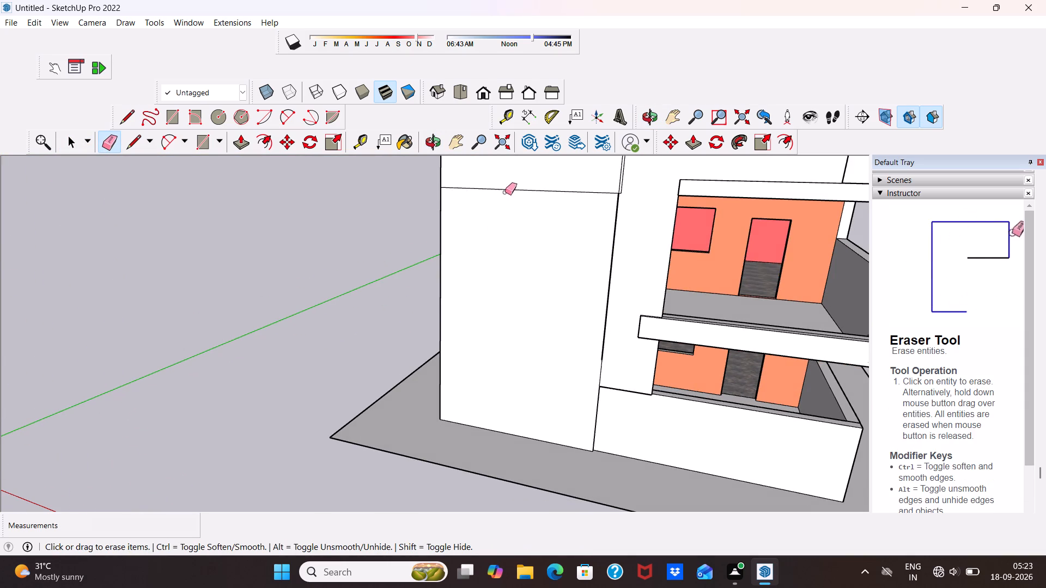
left_click(506, 189)
scroll(506, 189, "down", 12)
scroll(556, 162, "up", 6)
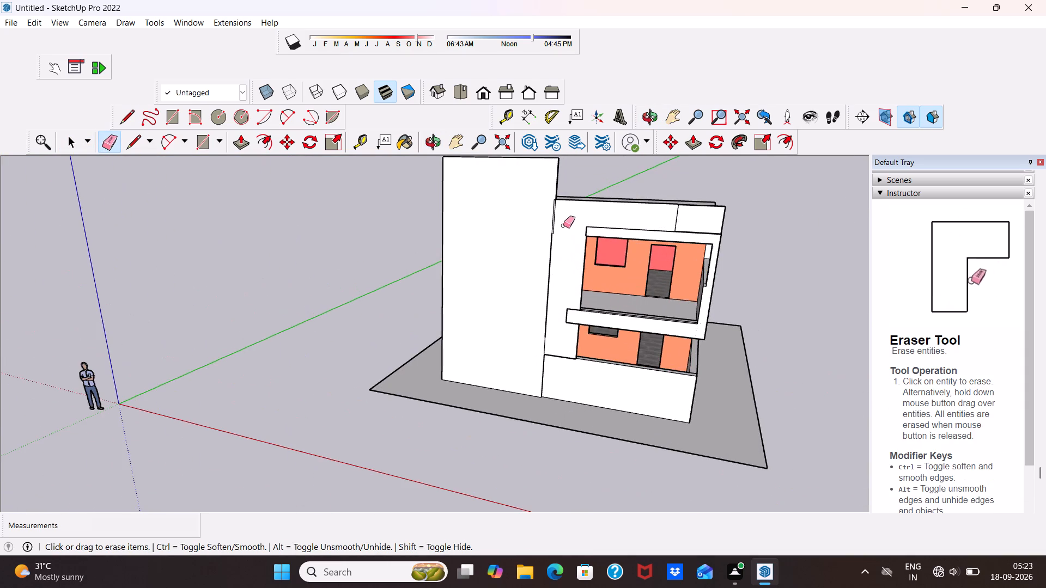
Erase the leftover vertical lines and short connecting edge at the upper joint between the tall panel and adjoining panel.
middle_click_drag(563, 225, 516, 253)
scroll(514, 260, "up", 15)
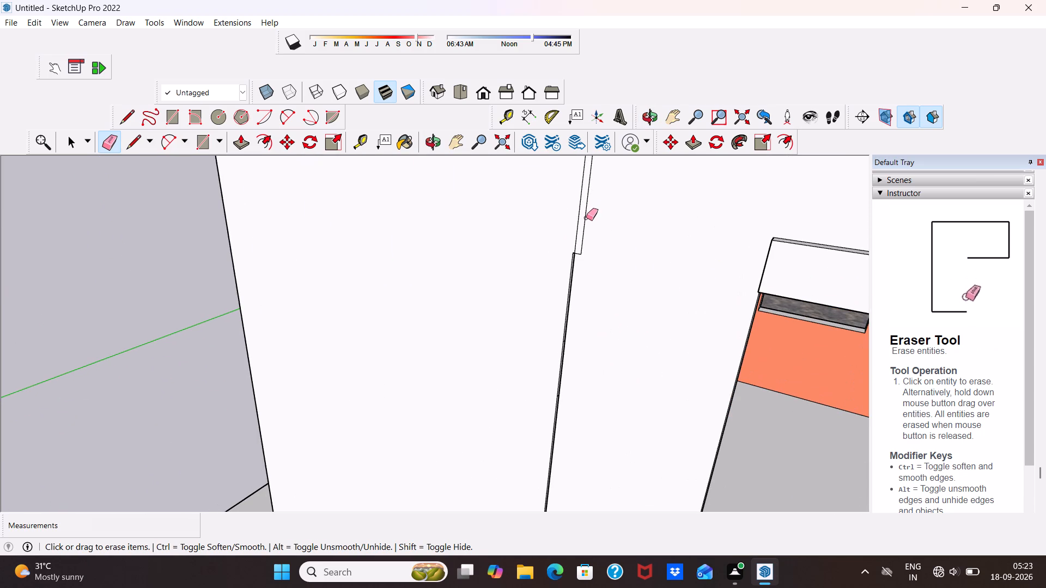
left_click(586, 218)
scroll(581, 249, "up", 1)
left_click(579, 254)
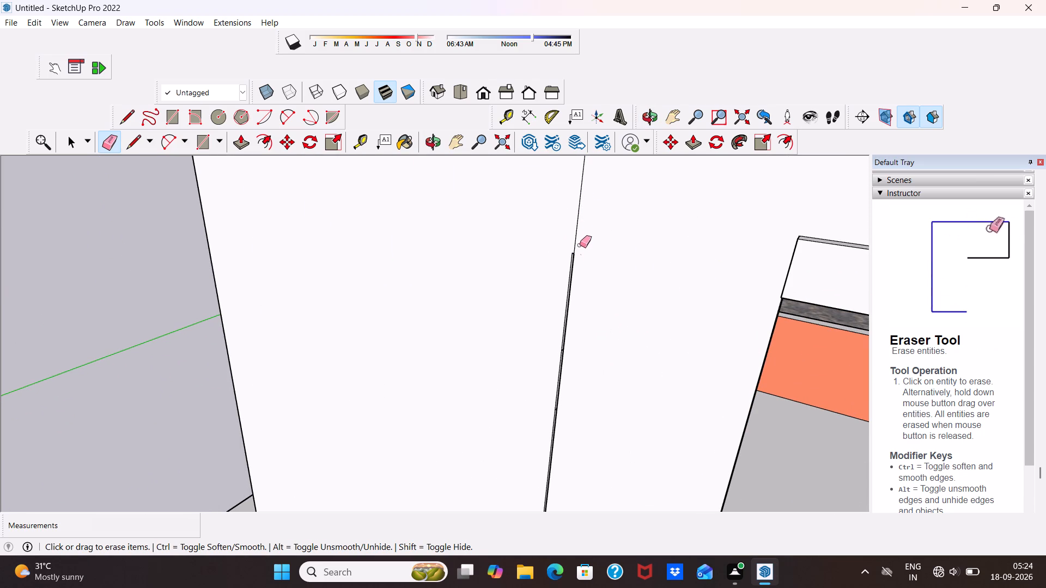
left_click(578, 226)
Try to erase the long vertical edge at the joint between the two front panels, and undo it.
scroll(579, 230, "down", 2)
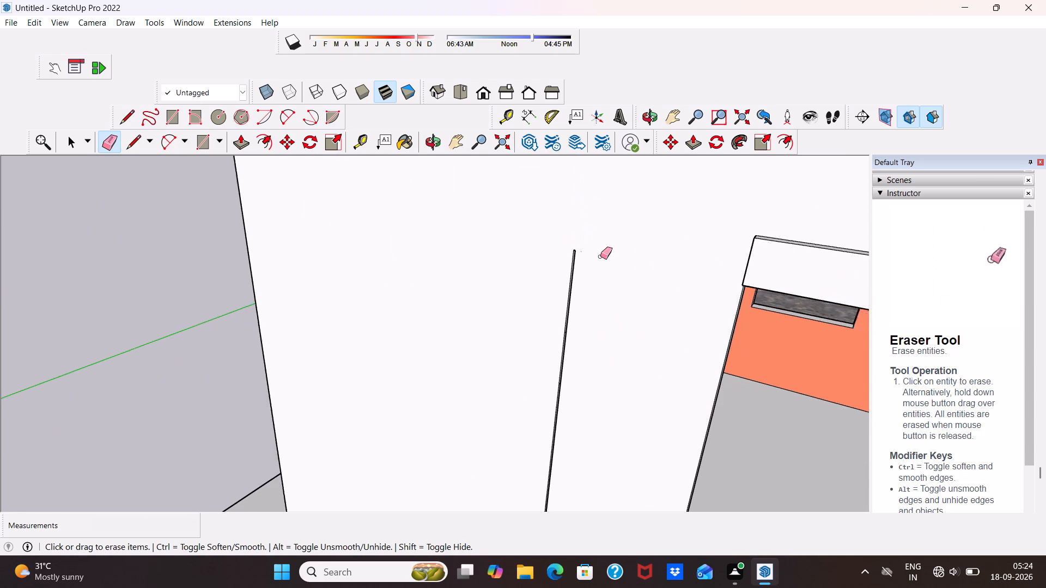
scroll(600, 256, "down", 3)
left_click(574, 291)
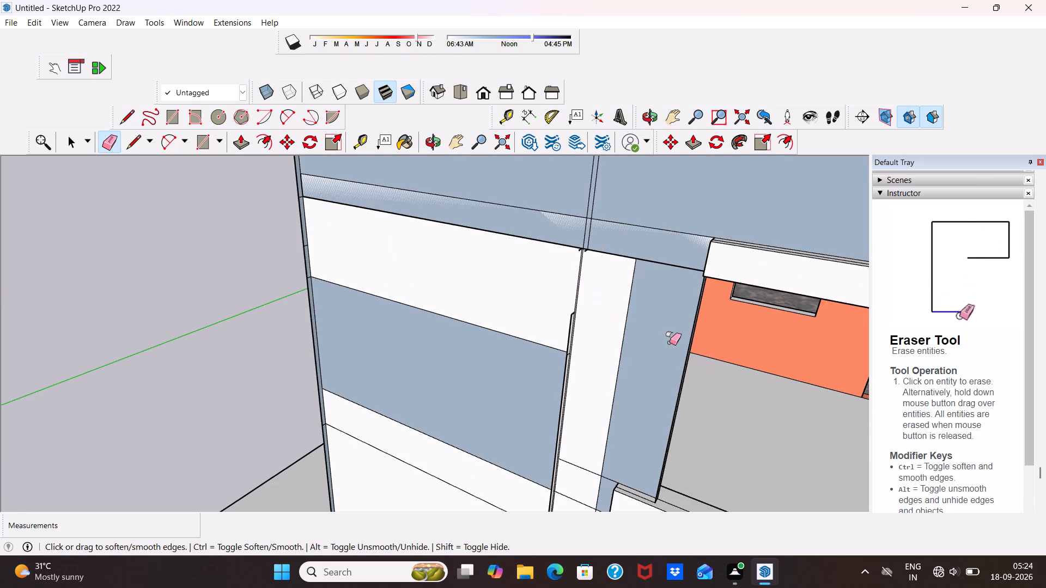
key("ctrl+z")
Erase the short seam line crossing the narrow side face at the joint between the two front panels.
scroll(504, 367, "up", 17)
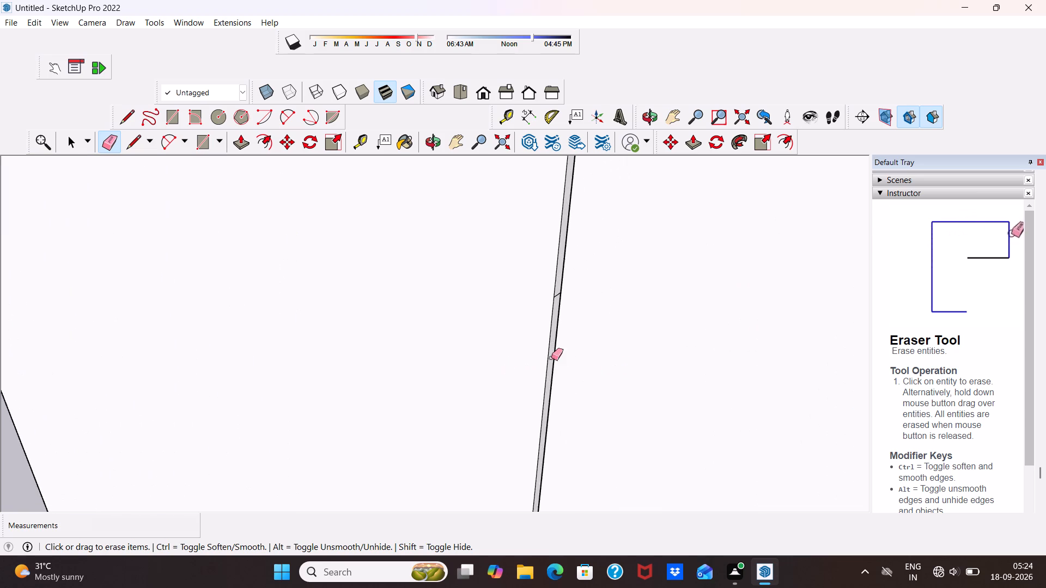
scroll(551, 358, "up", 3)
scroll(572, 286, "up", 5)
left_click(555, 272)
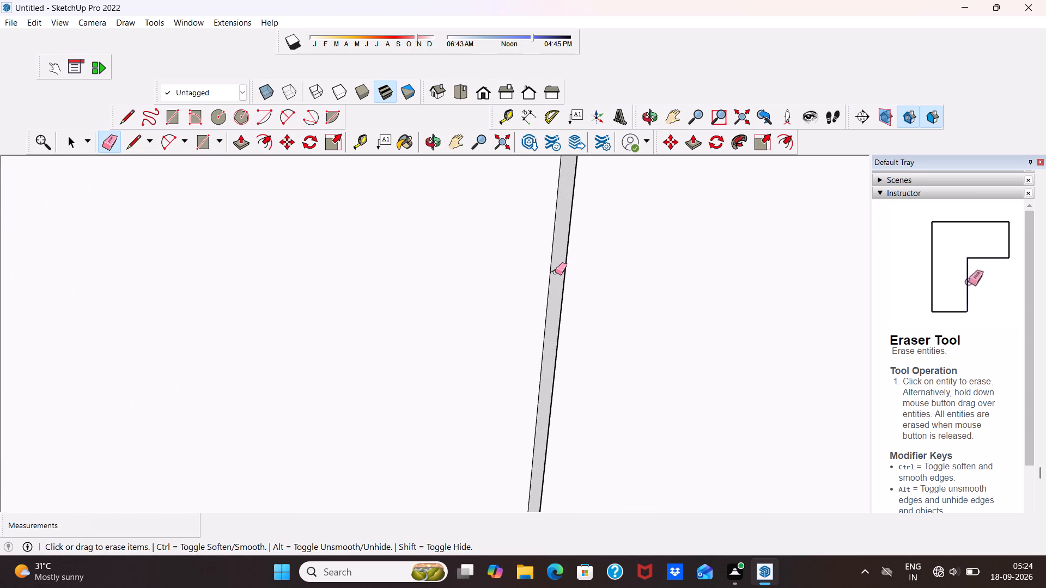
Push/Pull the narrow side face at the joint between the two front panels by 1/2".
left_click(555, 269)
scroll(544, 304, "down", 5)
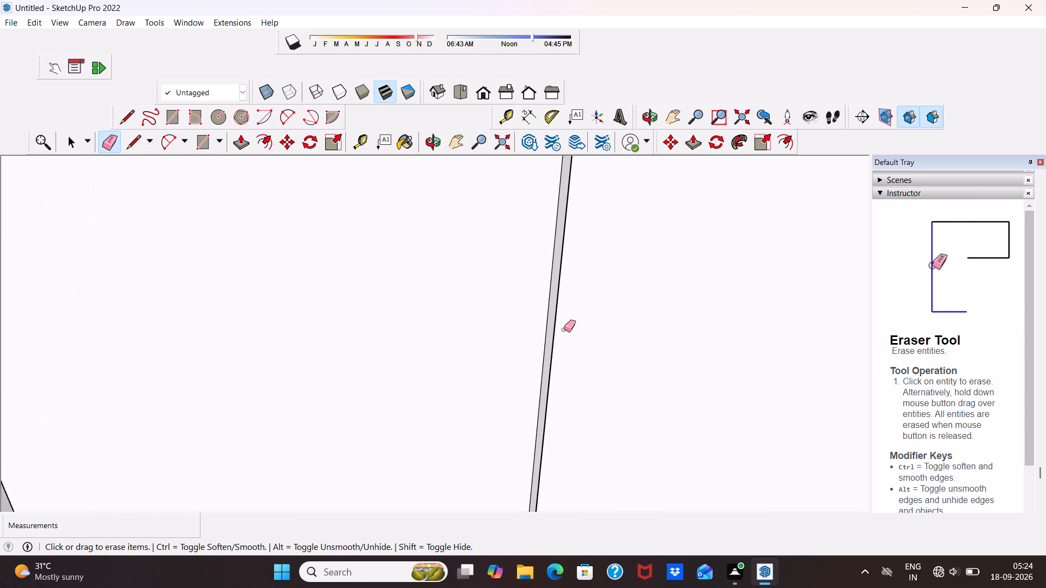
scroll(564, 329, "down", 1)
scroll(560, 314, "up", 5)
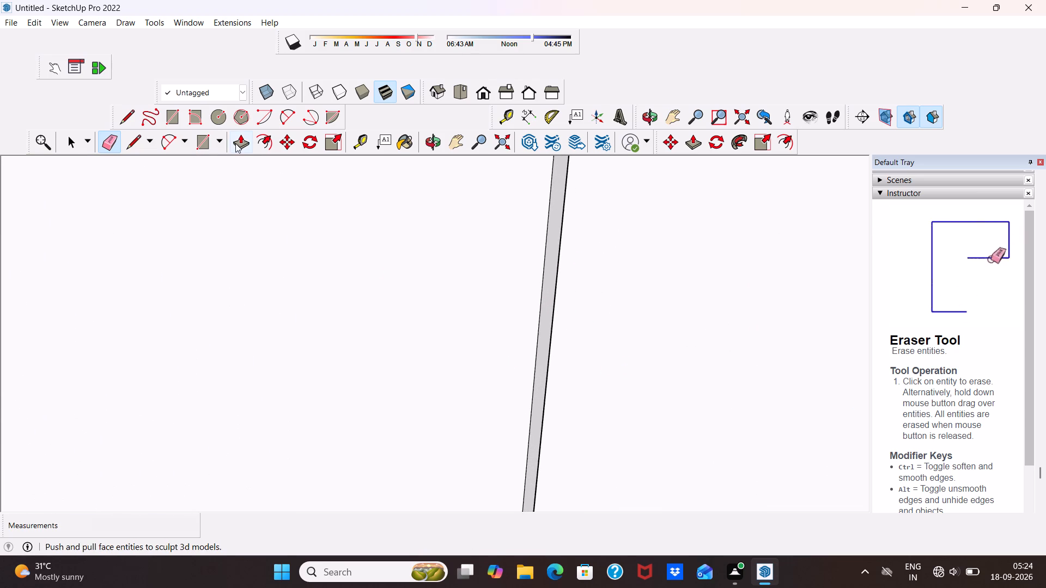
left_click(240, 139)
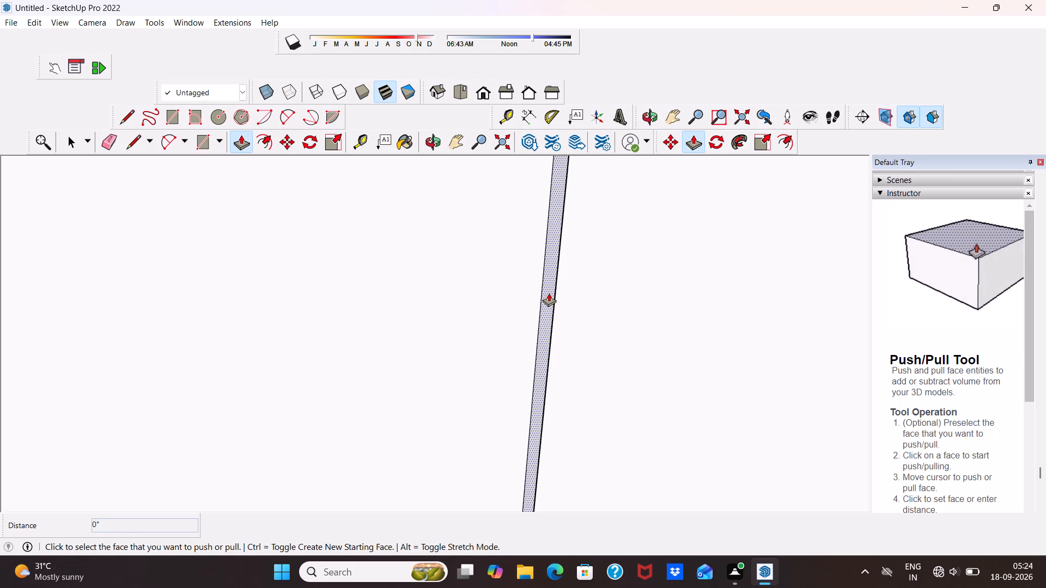
left_click_drag(549, 293, 573, 293)
scroll(617, 281, "down", 7)
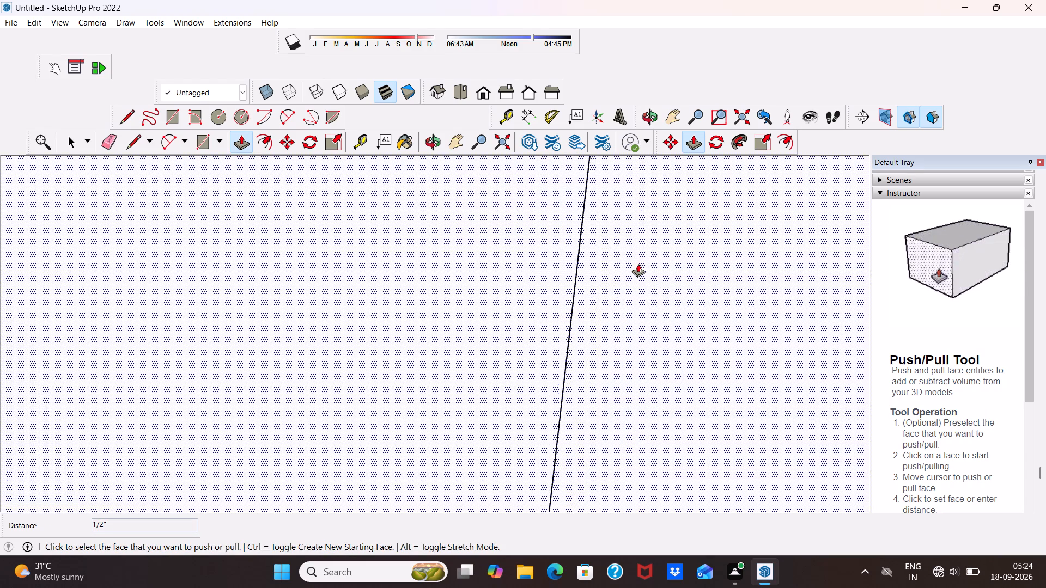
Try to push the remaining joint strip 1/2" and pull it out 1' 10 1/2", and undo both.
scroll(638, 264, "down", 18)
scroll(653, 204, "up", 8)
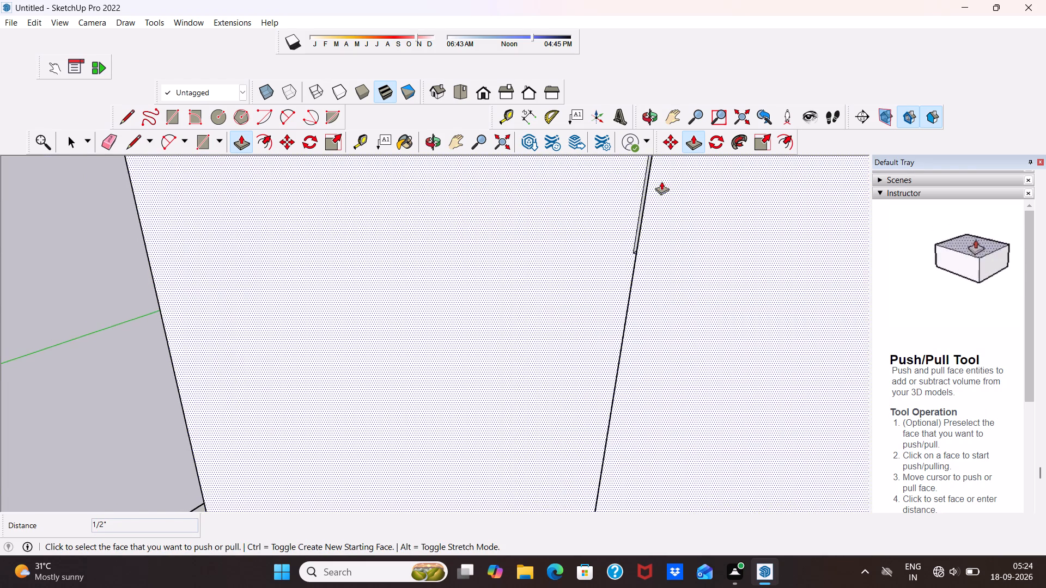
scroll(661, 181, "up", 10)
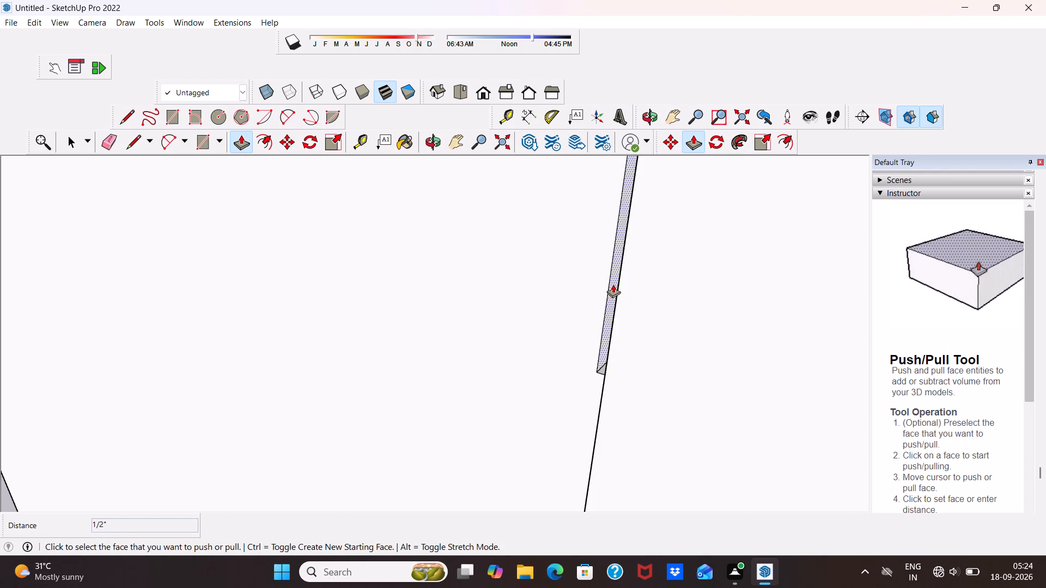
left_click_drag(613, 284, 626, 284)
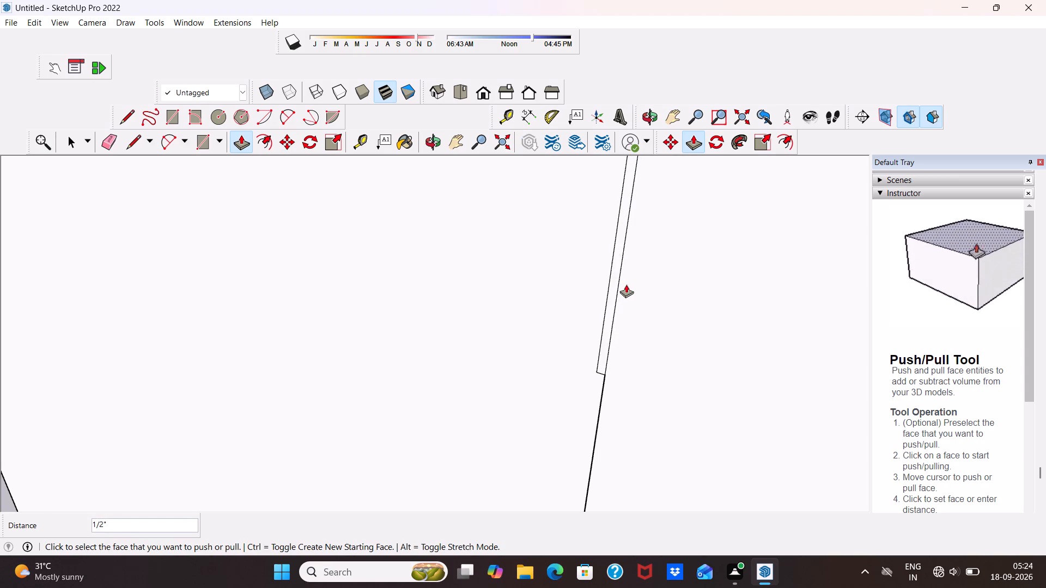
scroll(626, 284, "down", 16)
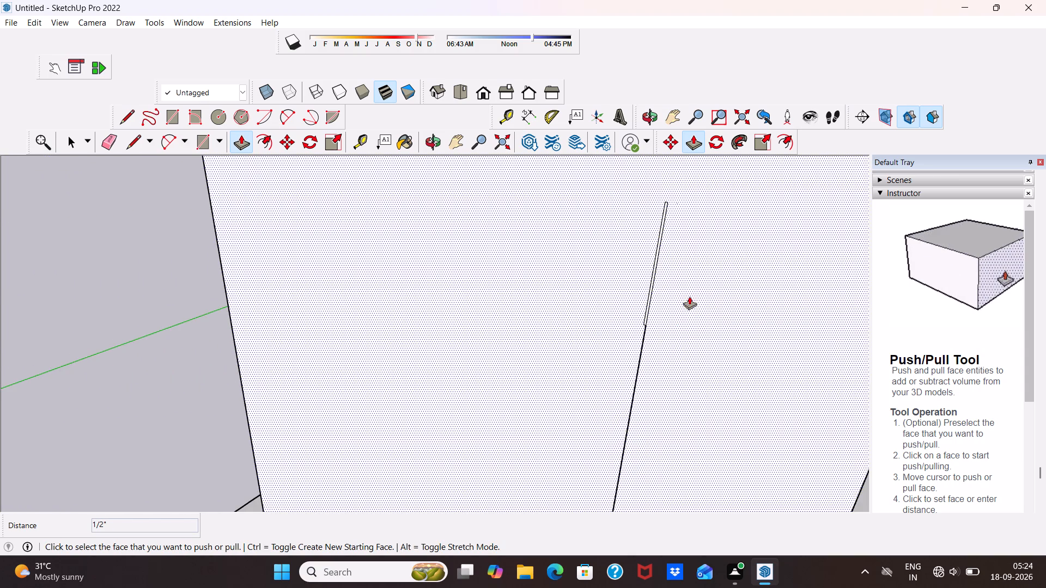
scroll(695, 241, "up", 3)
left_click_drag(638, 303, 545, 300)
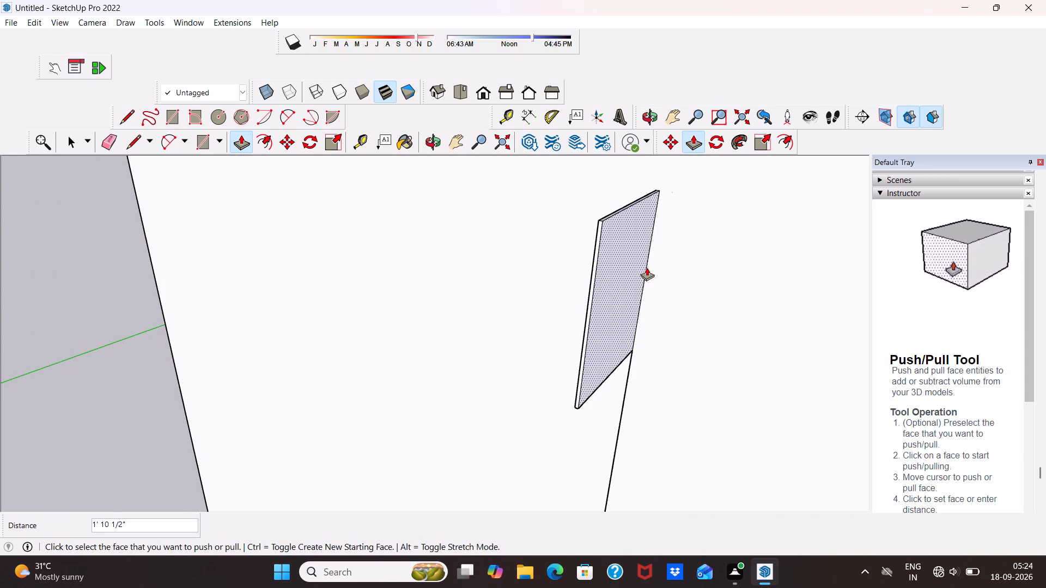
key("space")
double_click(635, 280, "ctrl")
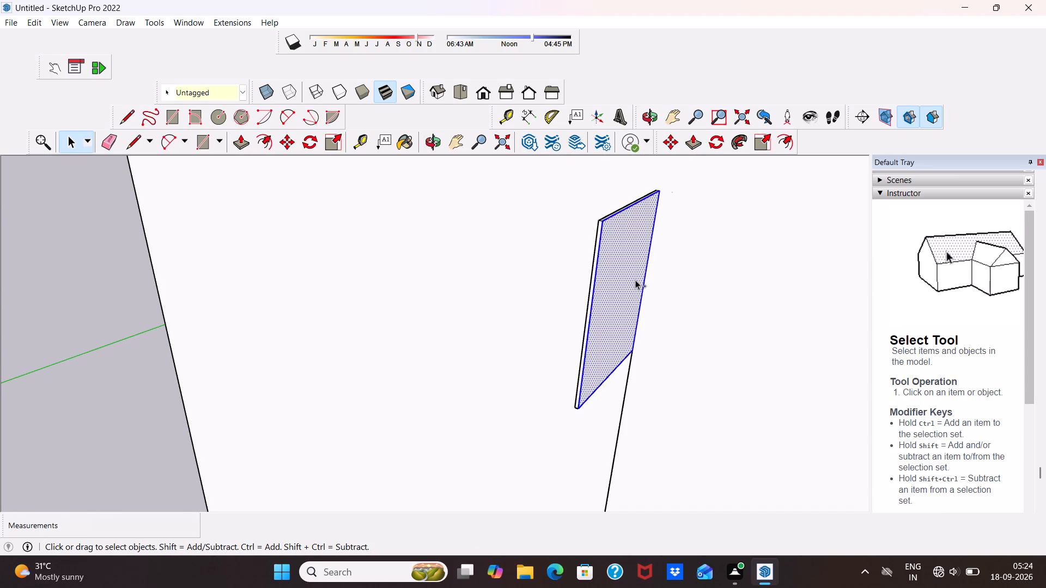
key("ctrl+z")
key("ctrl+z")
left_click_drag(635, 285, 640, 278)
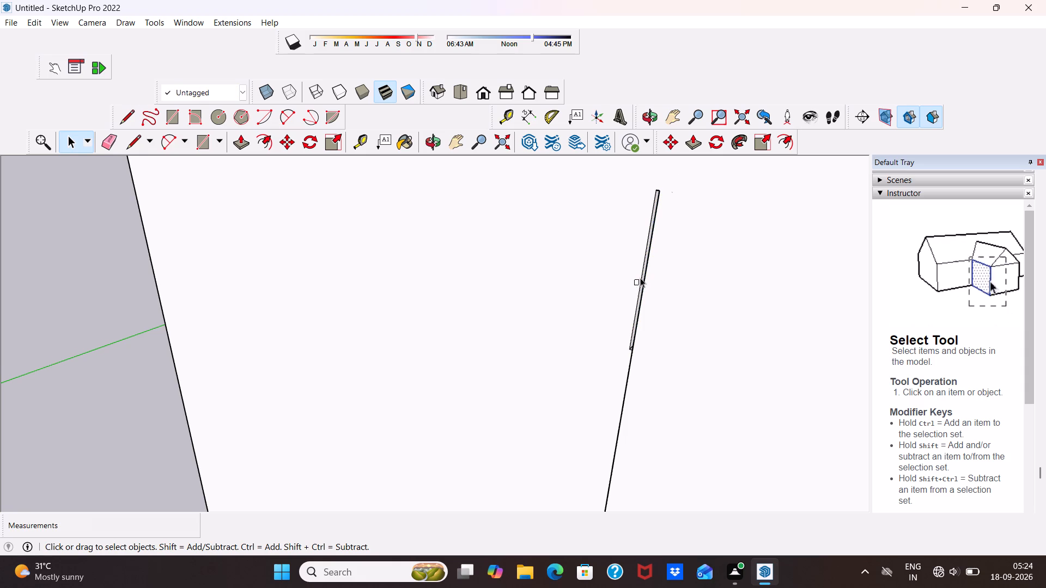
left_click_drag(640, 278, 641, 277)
Push/Pull the remaining narrow recessed strip at the front panel joint by 1/2".
scroll(641, 277, "up", 13)
middle_click_drag(635, 326, 605, 331)
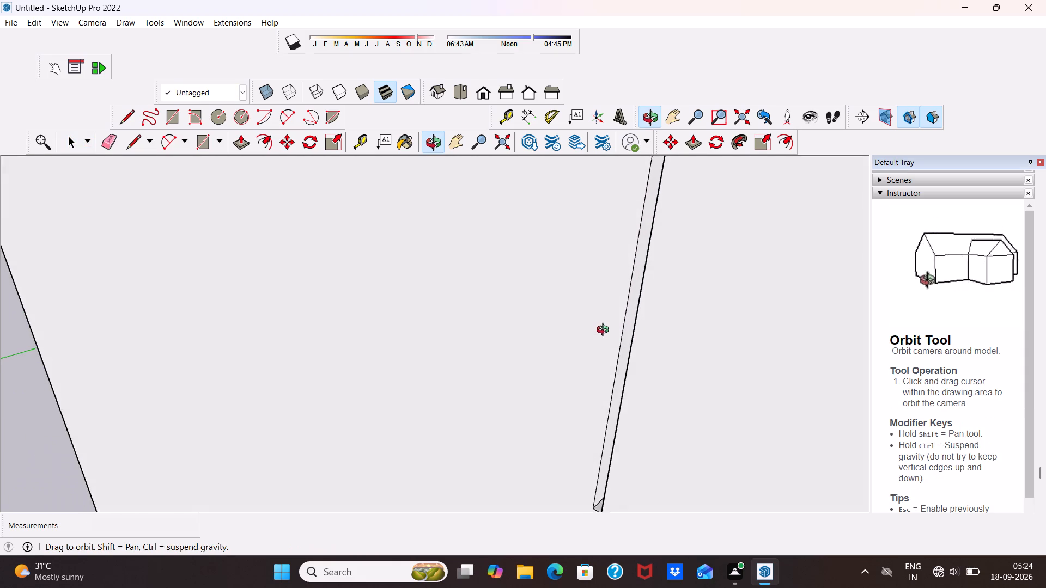
middle_click_drag(605, 331, 577, 332)
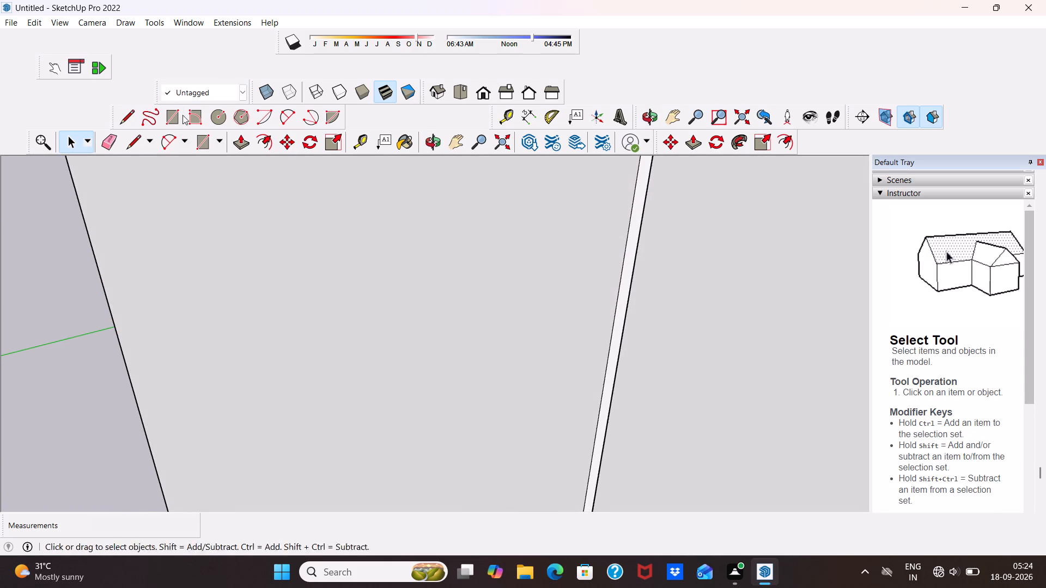
left_click(239, 146)
scroll(558, 230, "up", 3)
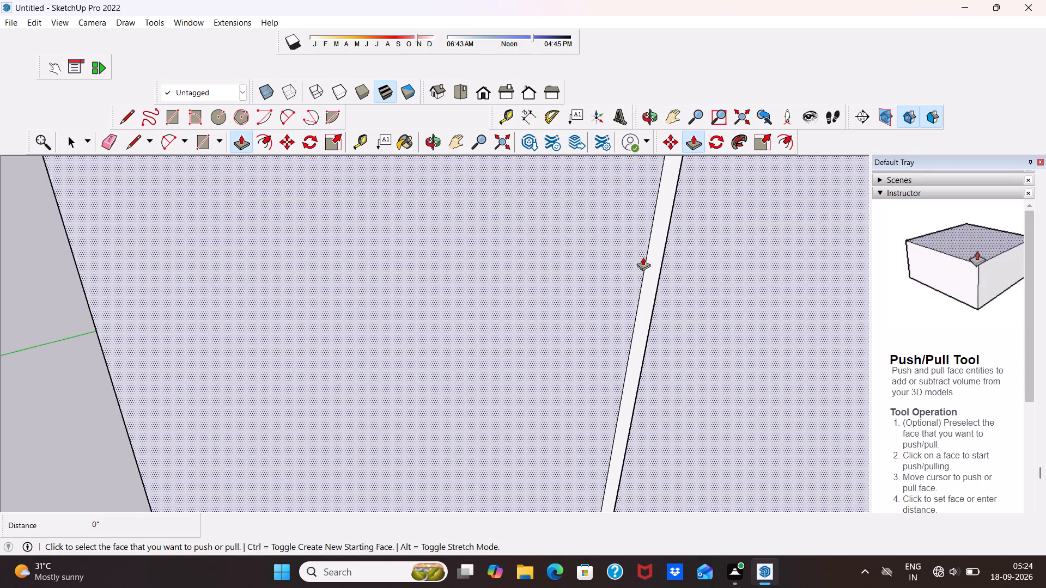
left_click_drag(650, 264, 668, 273)
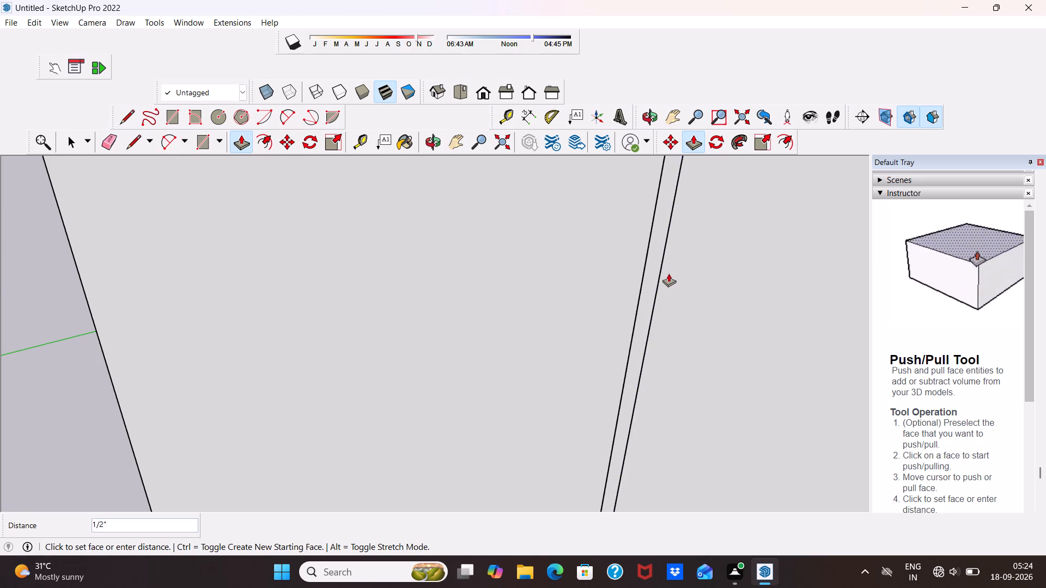
left_click_drag(668, 273, 670, 274)
scroll(684, 230, "down", 16)
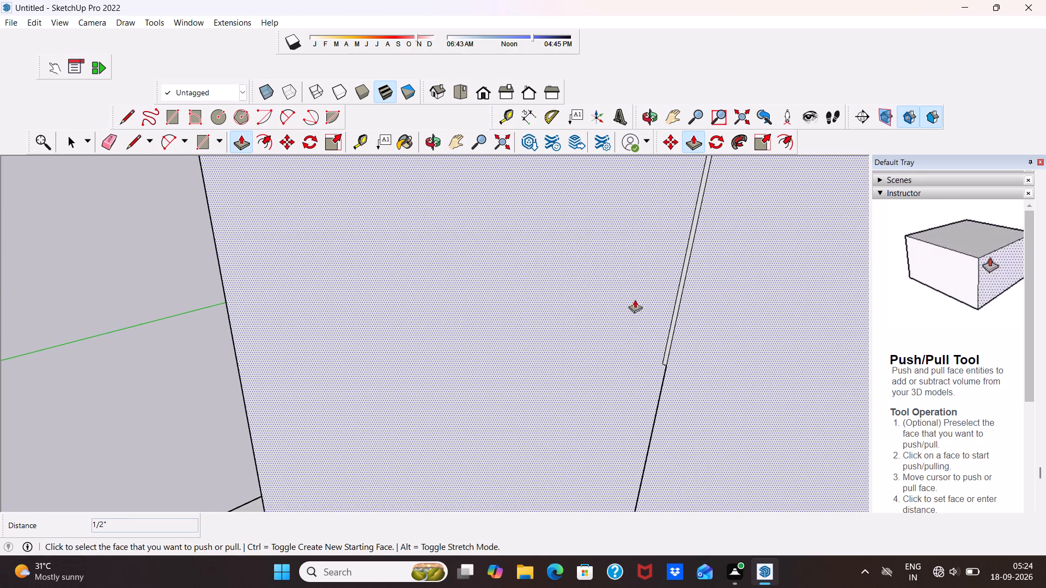
Erase the leftover strip outline at the panel joint: both long vertical edges and the short bottom edge.
scroll(633, 311, "down", 1)
scroll(680, 250, "up", 3)
scroll(677, 324, "down", 3)
scroll(657, 414, "up", 14)
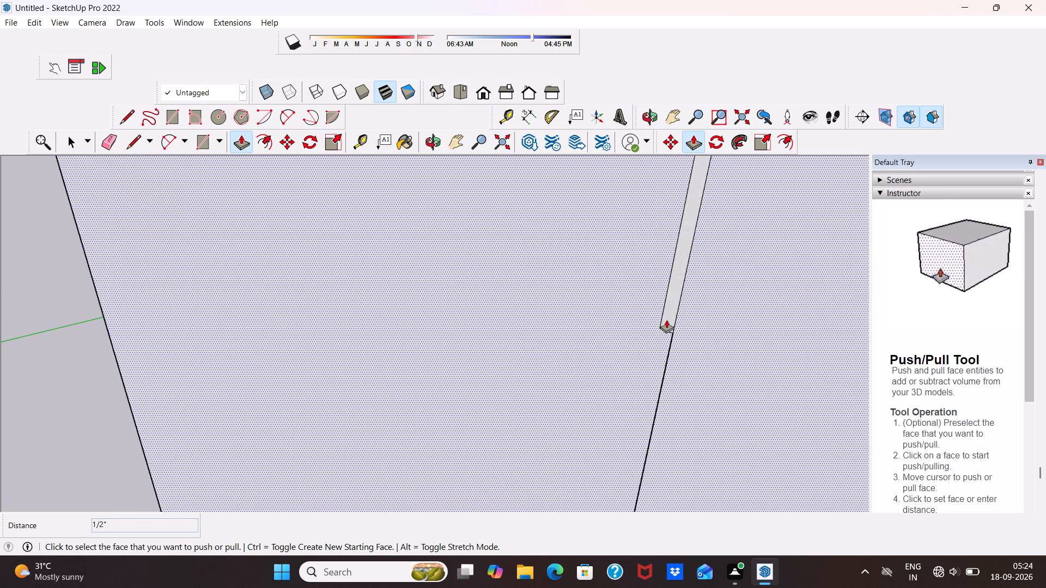
scroll(666, 320, "up", 12)
middle_click_drag(642, 418, 558, 292)
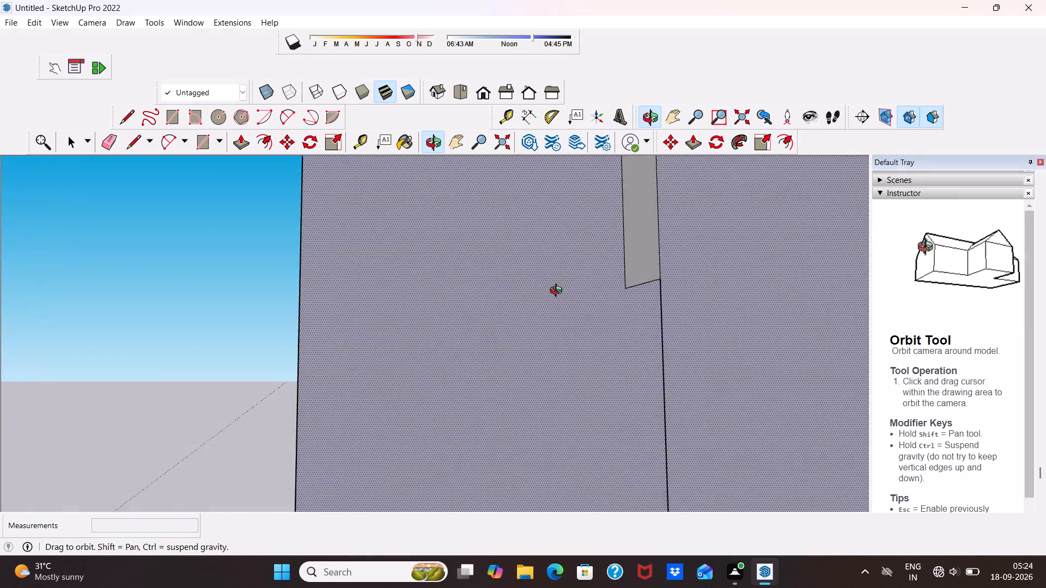
middle_click_drag(558, 292, 701, 299)
left_click(701, 300)
key("space")
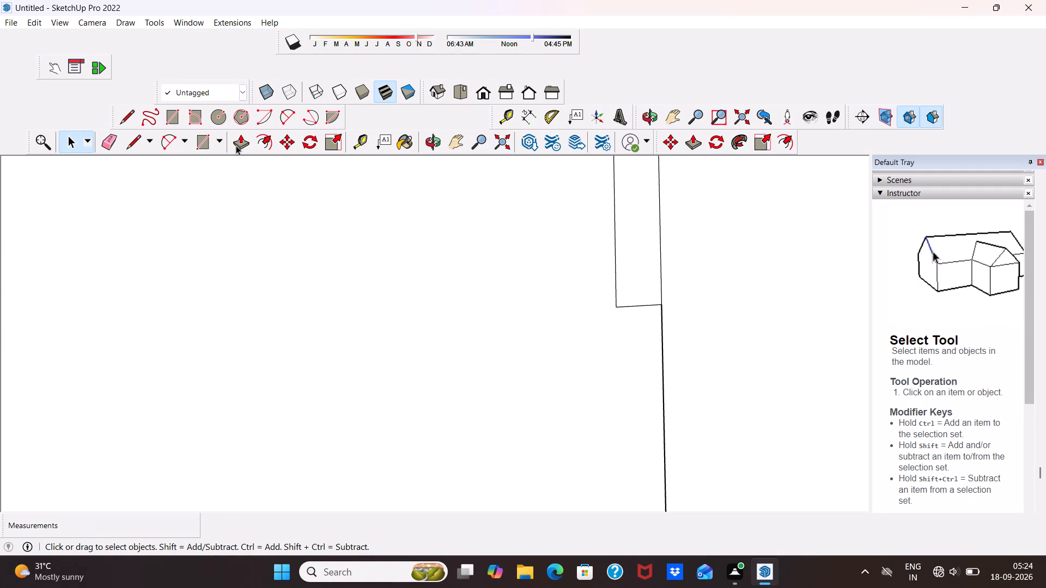
left_click(110, 139)
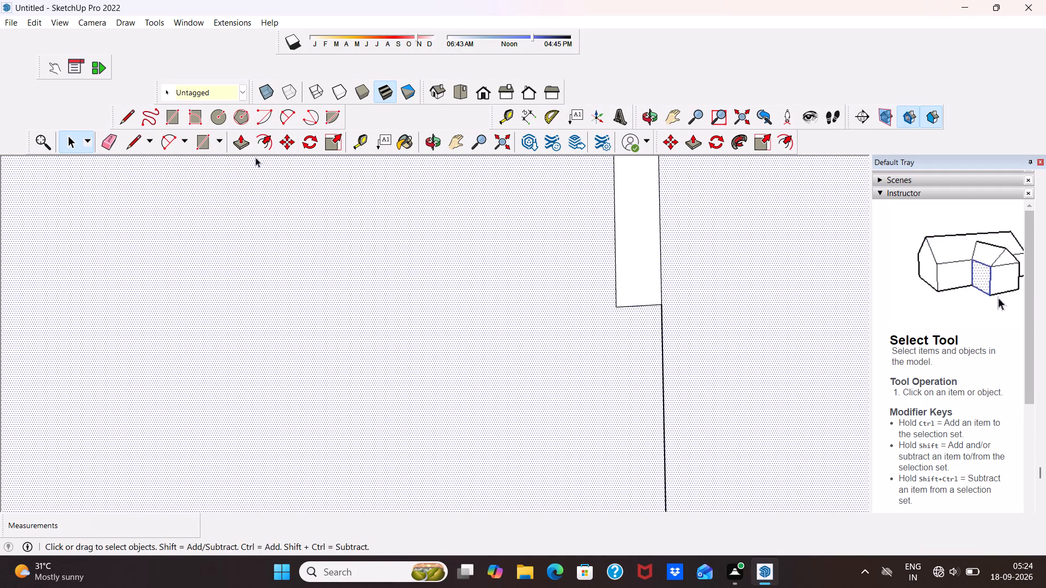
left_click(107, 143)
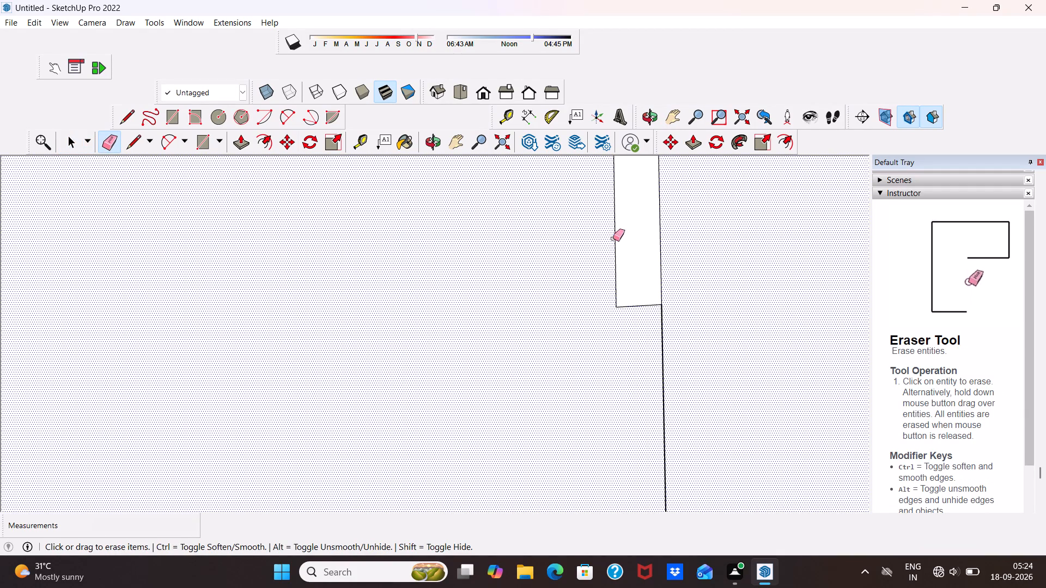
left_click(614, 237)
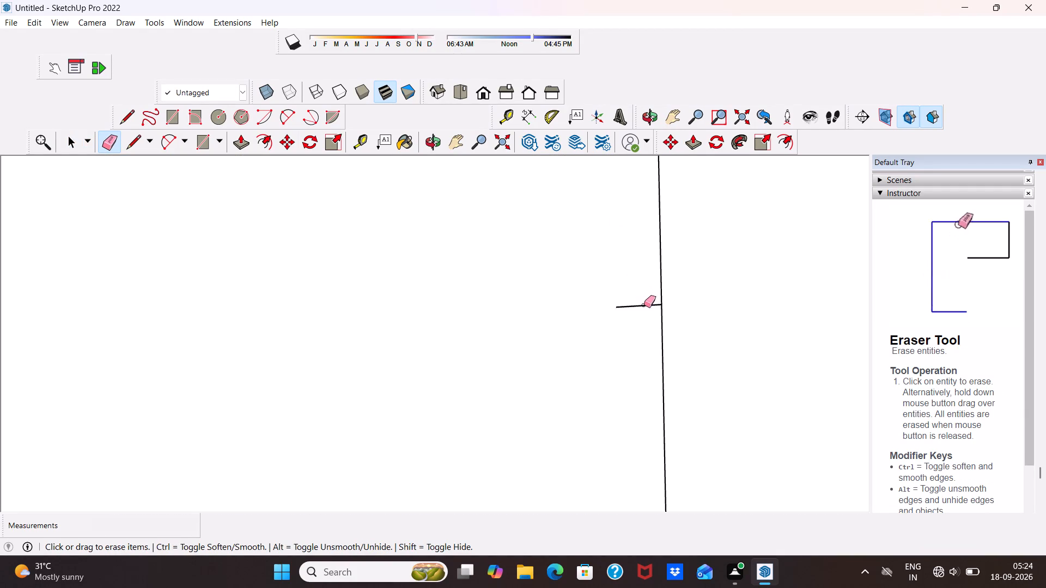
left_click(644, 305)
left_click(661, 284)
Erase the remaining vertical edge segments between the tall panel and adjoining panel, down to the low front wall's top.
scroll(656, 281, "down", 4)
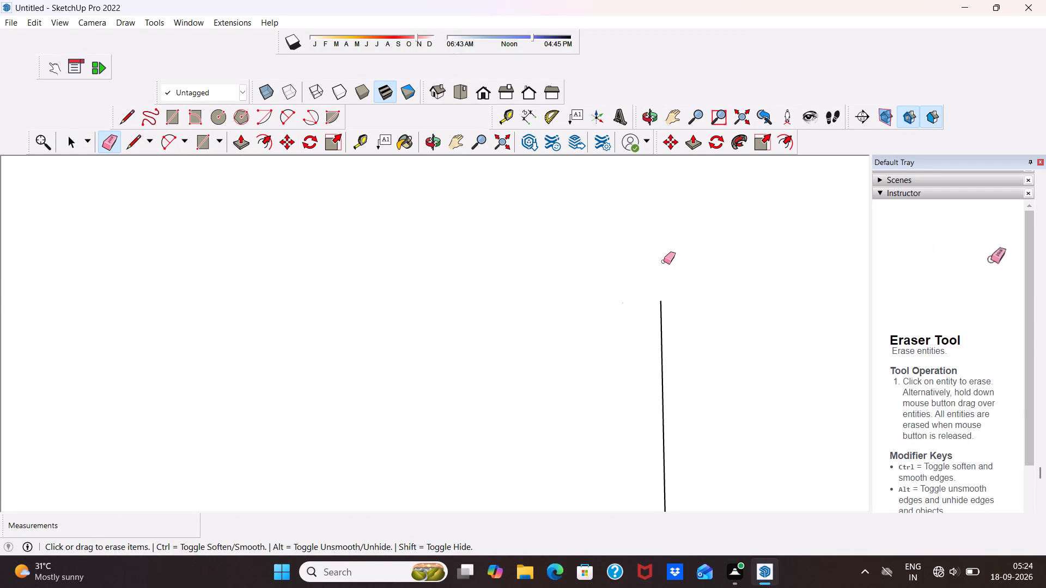
scroll(664, 261, "down", 14)
left_click(713, 365)
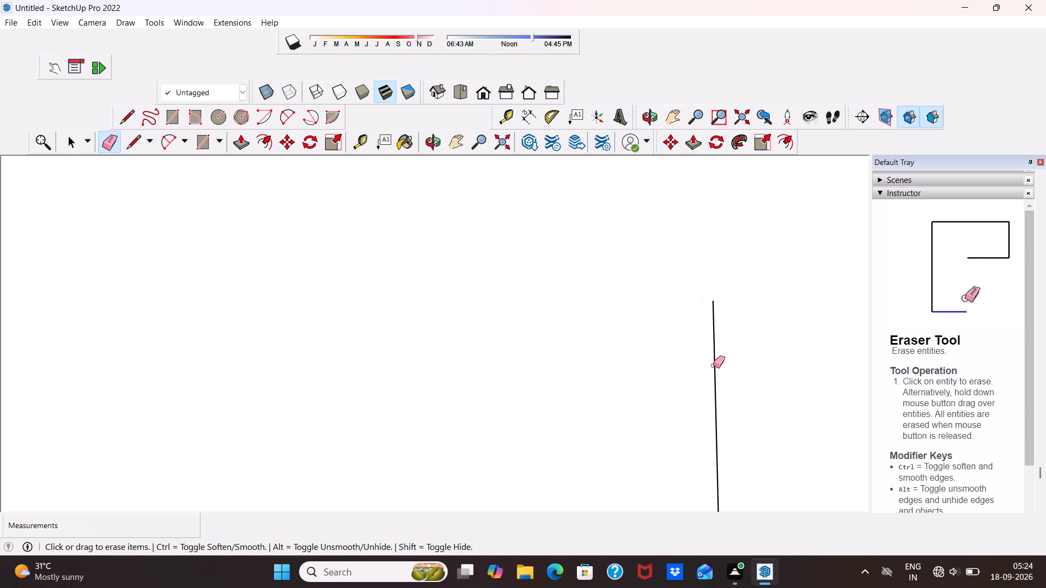
left_click(715, 365)
scroll(716, 353, "down", 4)
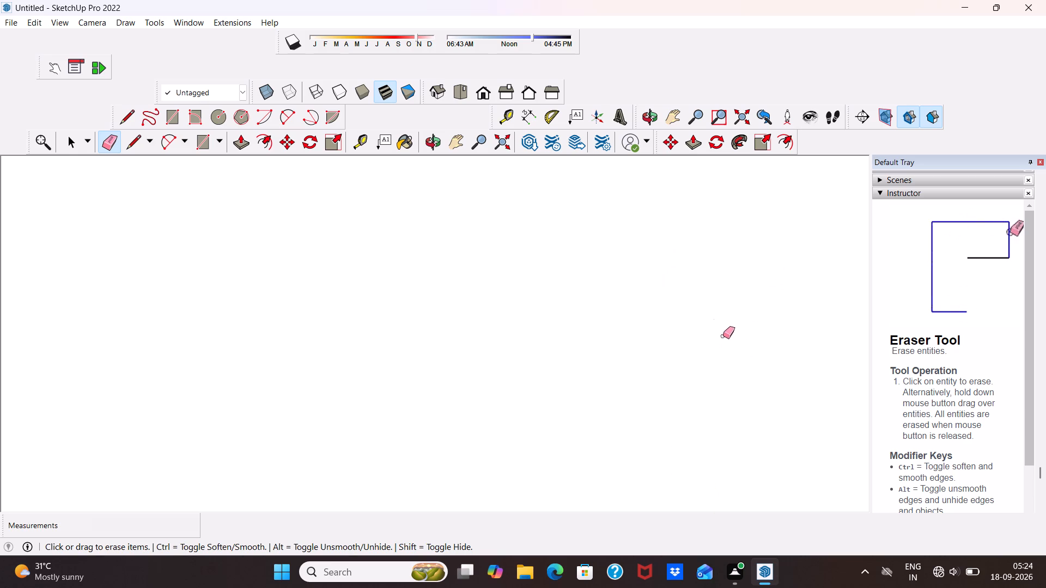
scroll(723, 336, "down", 20)
scroll(723, 336, "down", 7)
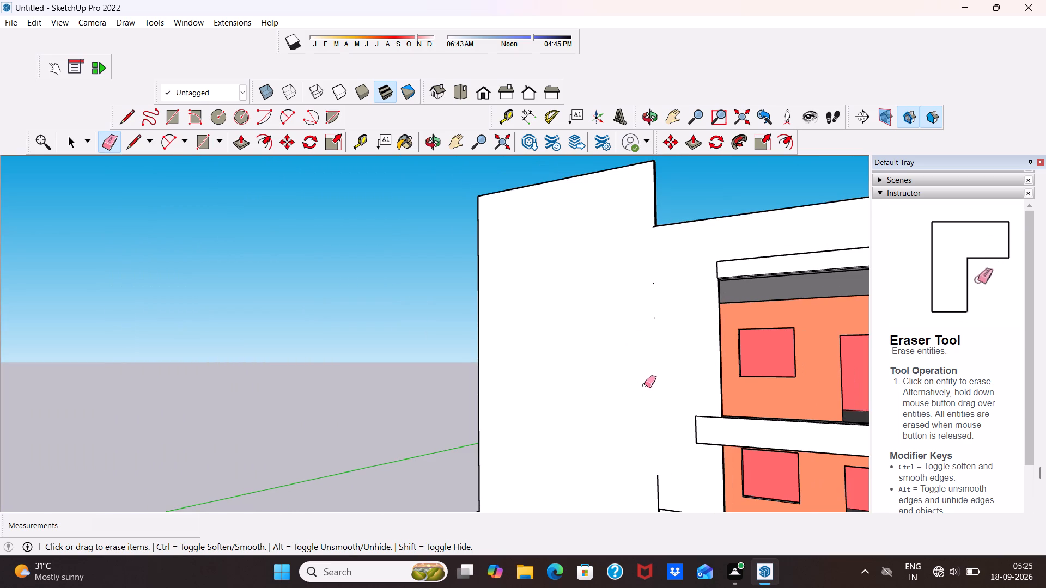
scroll(668, 485, "up", 2)
scroll(668, 469, "down", 5)
scroll(673, 414, "down", 3)
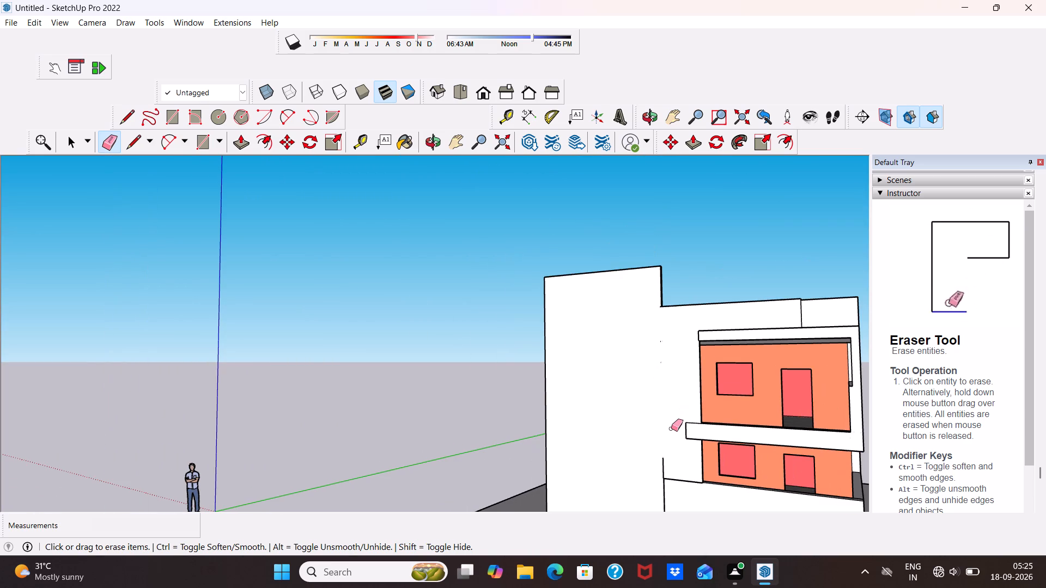
scroll(679, 420, "down", 1)
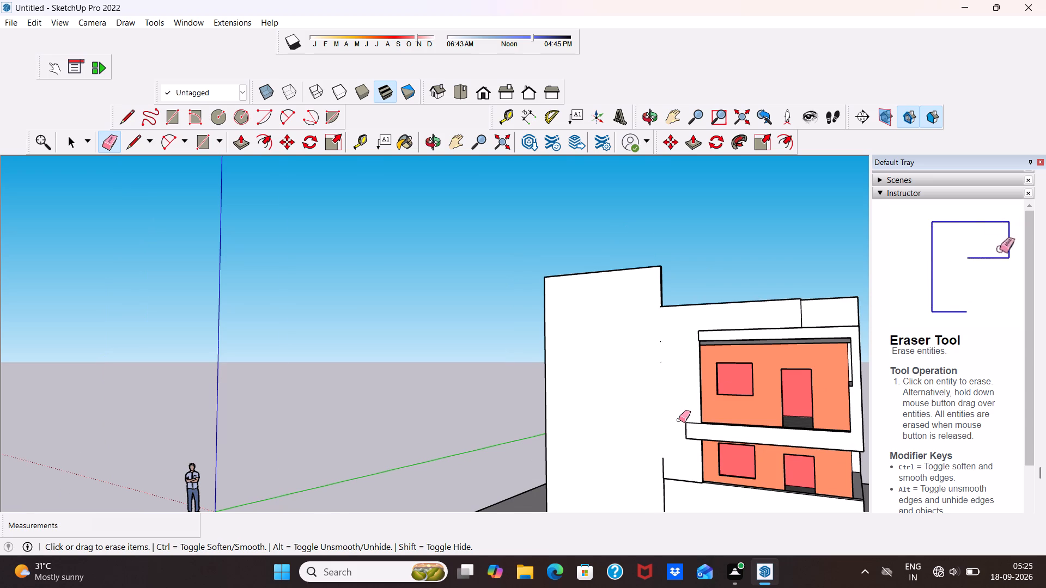
scroll(679, 420, "down", 1)
scroll(663, 468, "up", 3)
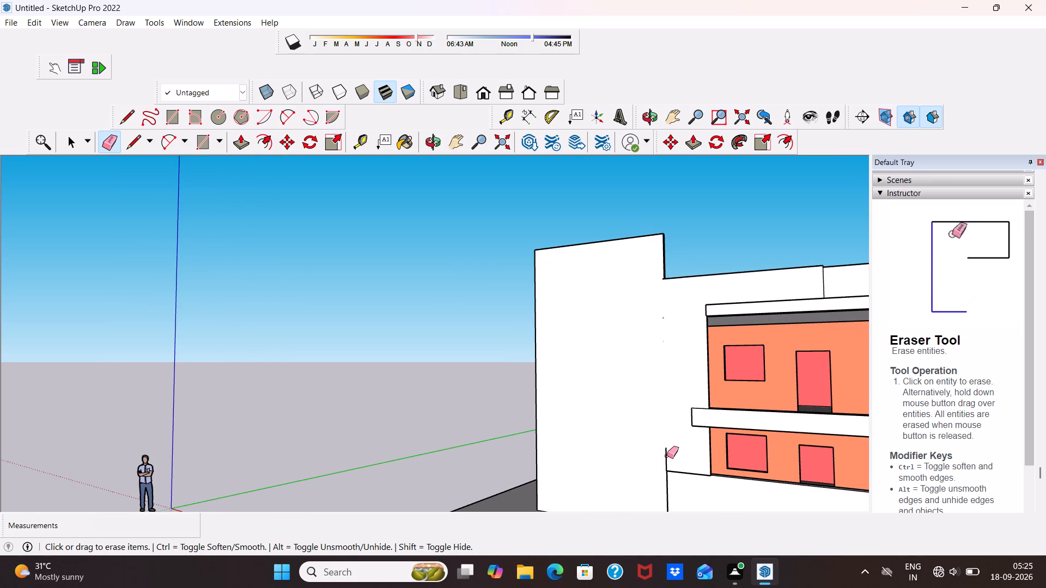
left_click(666, 458)
Draw a vertical line about 18' 3/4" long from the tall panel's inner step corner to the low front wall's upper corner.
middle_click_drag(667, 448, 827, 421)
scroll(678, 375, "up", 2)
scroll(665, 380, "down", 2)
middle_click_drag(660, 382, 592, 465)
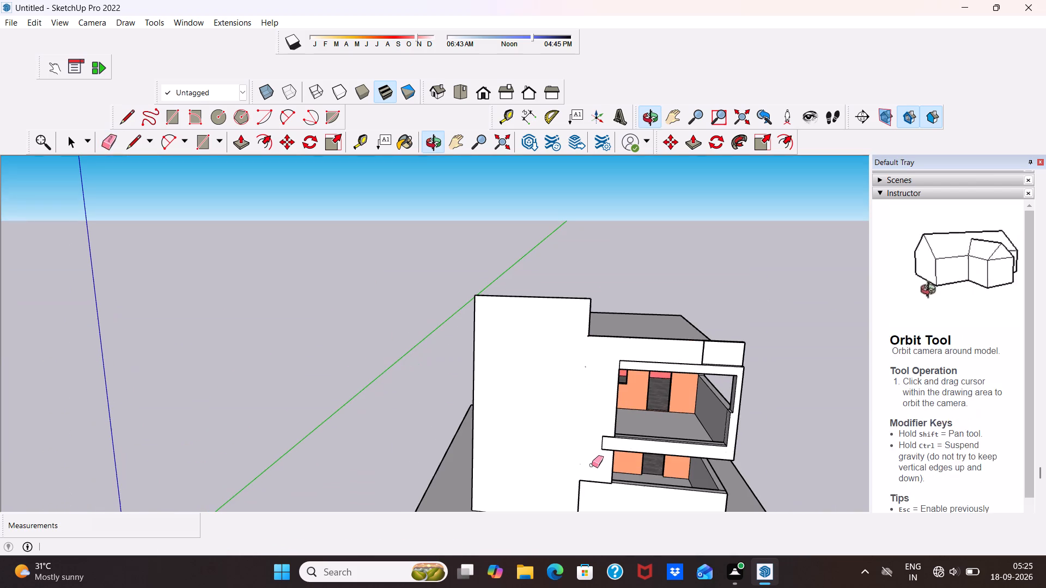
left_click(138, 138)
scroll(324, 225, "up", 3)
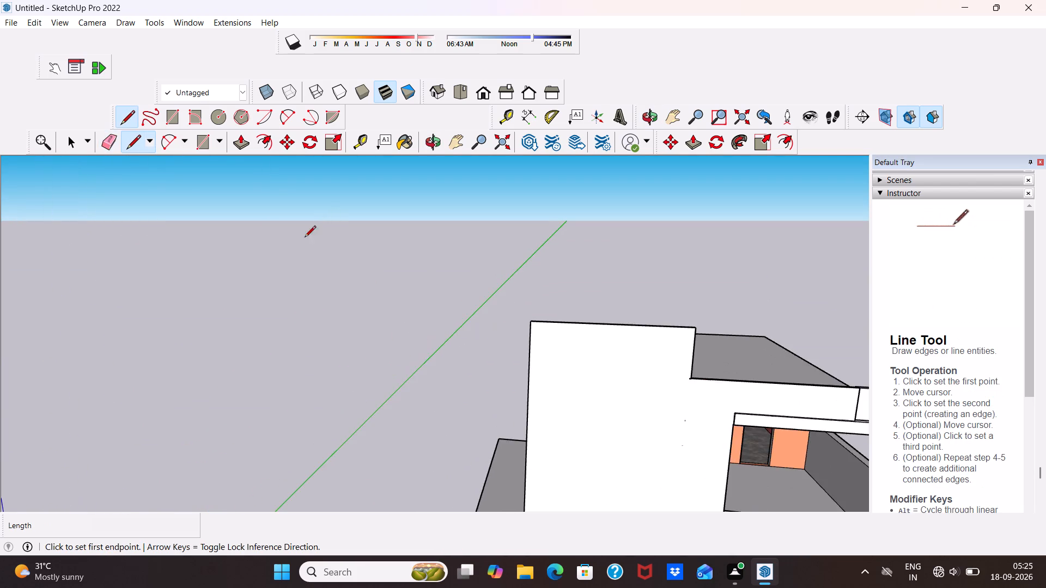
scroll(178, 318, "down", 10)
scroll(514, 415, "up", 5)
scroll(508, 414, "down", 1)
scroll(426, 405, "up", 5)
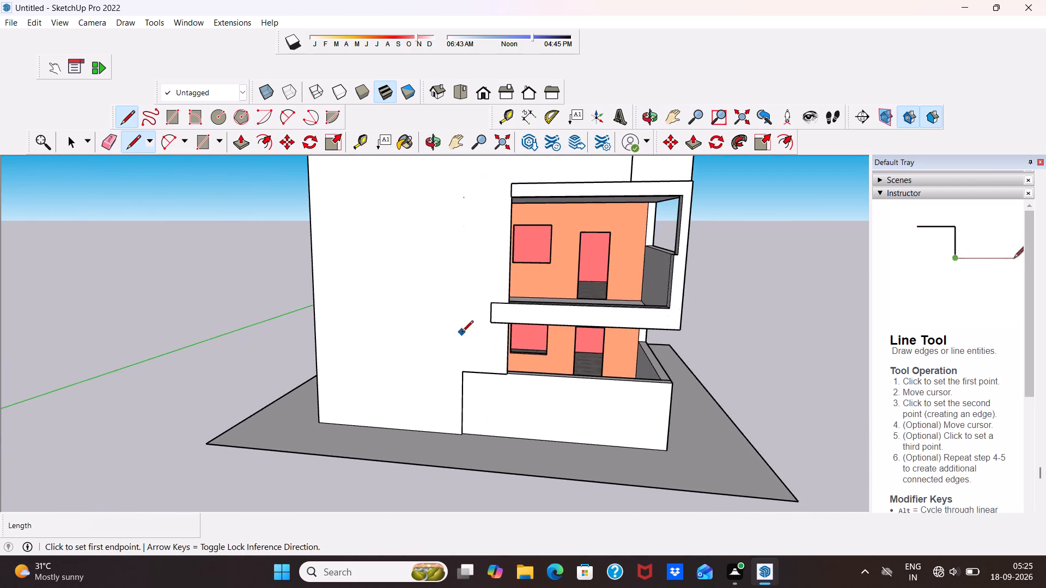
scroll(463, 345, "down", 7)
scroll(460, 297, "up", 1)
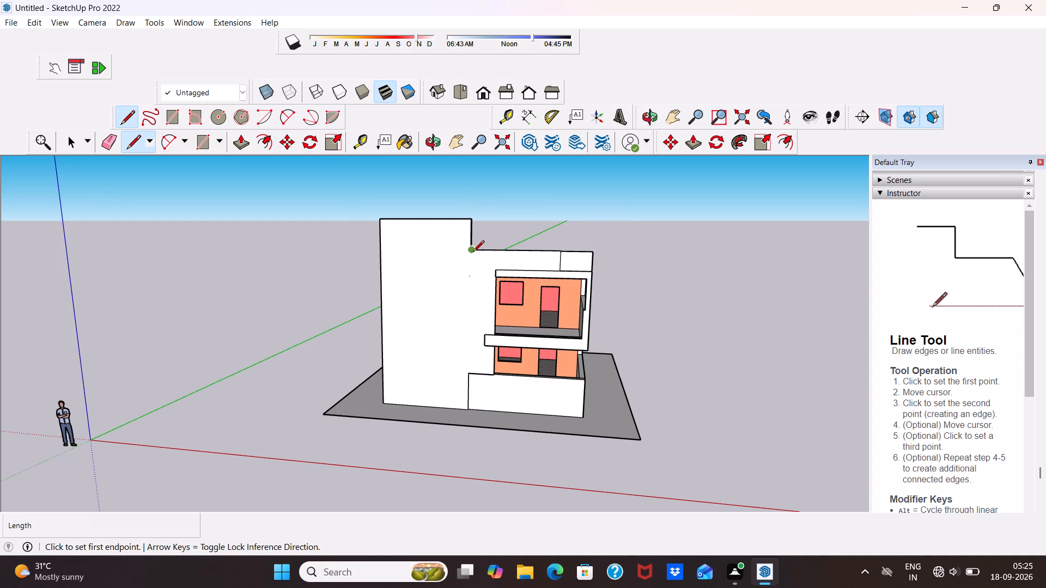
left_click(471, 254)
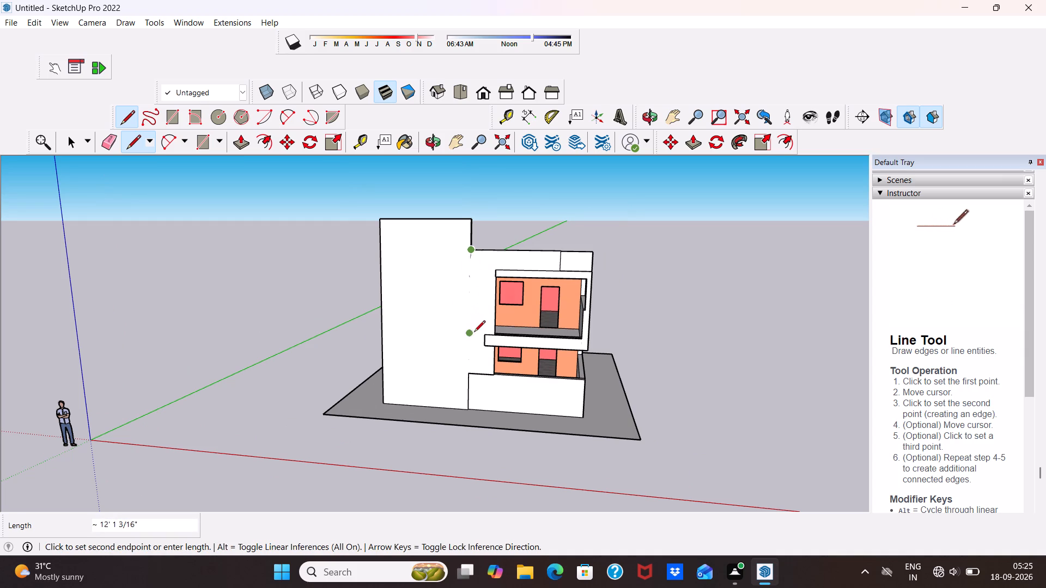
left_click(469, 376)
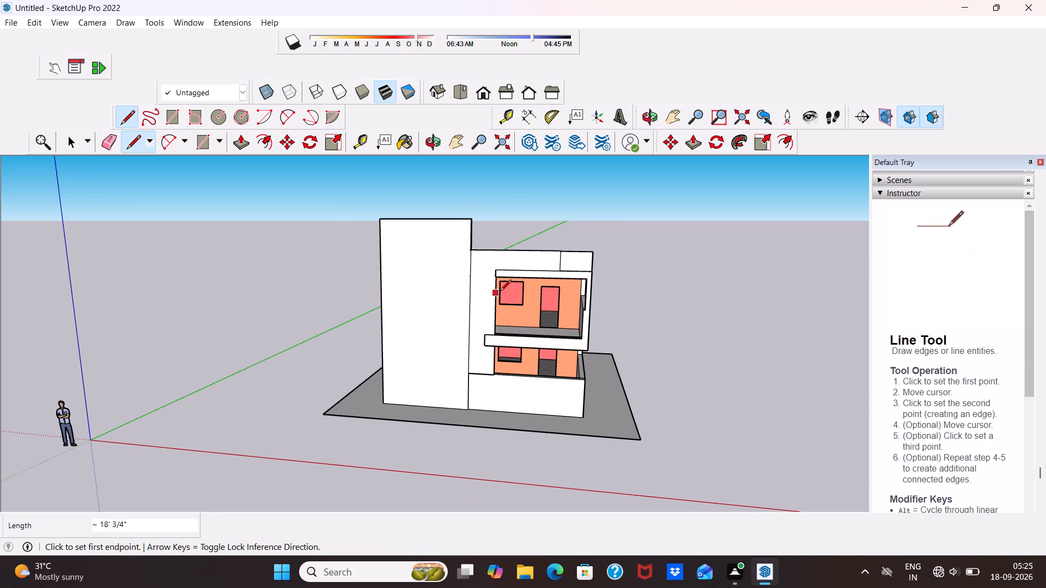
Push/Pull the narrow recessed strip at the front panel joint about 4' 3 3/16" across to the short panel's far end edge.
key("space")
scroll(538, 253, "up", 13)
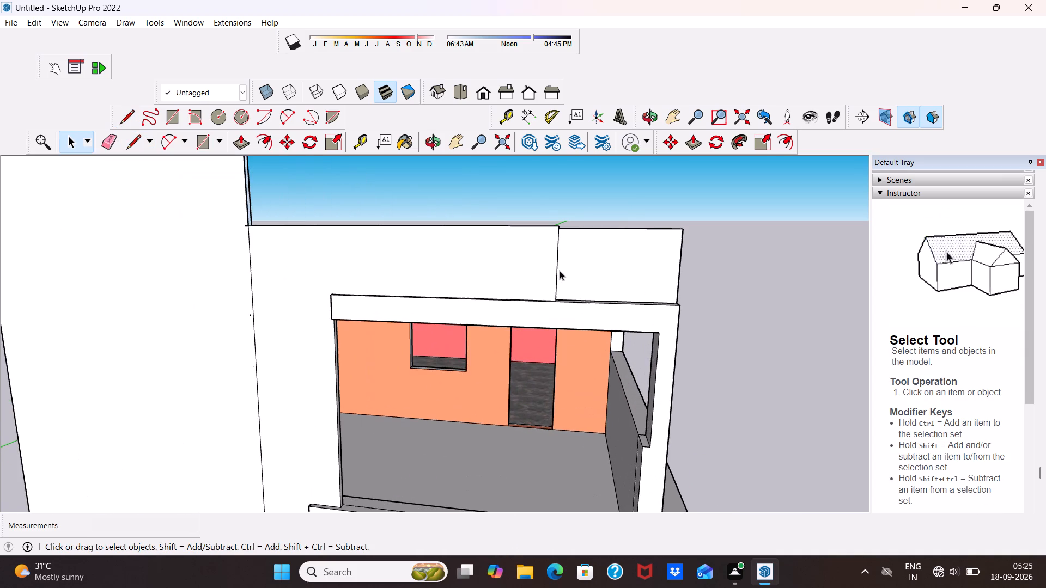
middle_click_drag(560, 271, 447, 360)
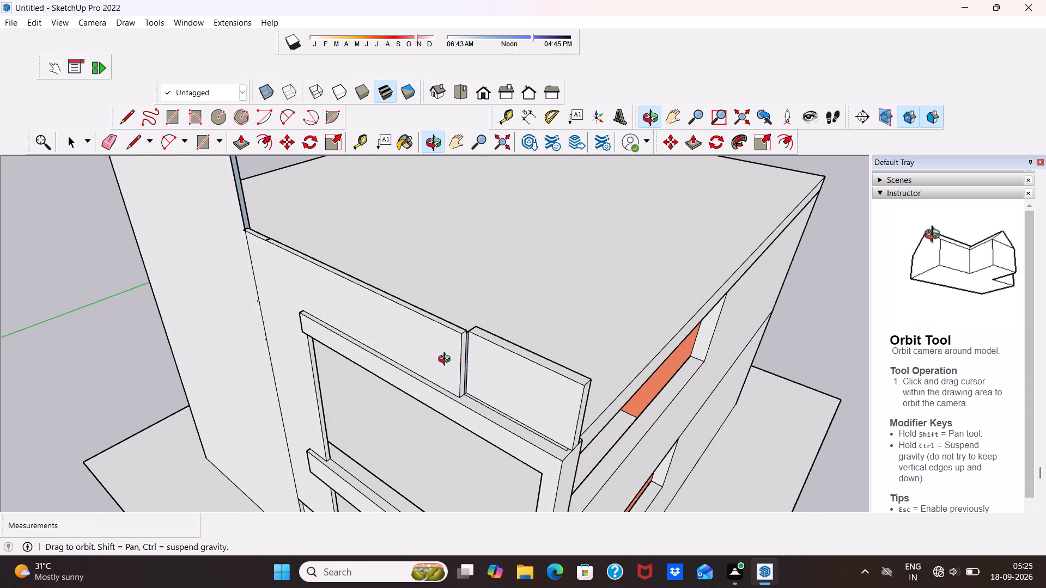
middle_click_drag(447, 360, 425, 348)
scroll(420, 342, "up", 8)
scroll(501, 296, "up", 4)
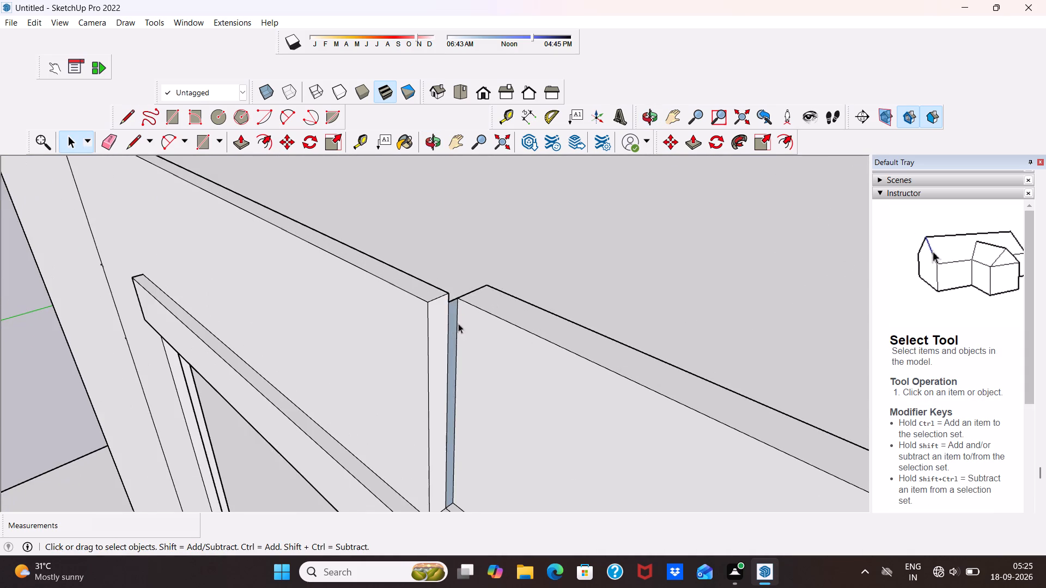
scroll(449, 330, "up", 3)
left_click(451, 325)
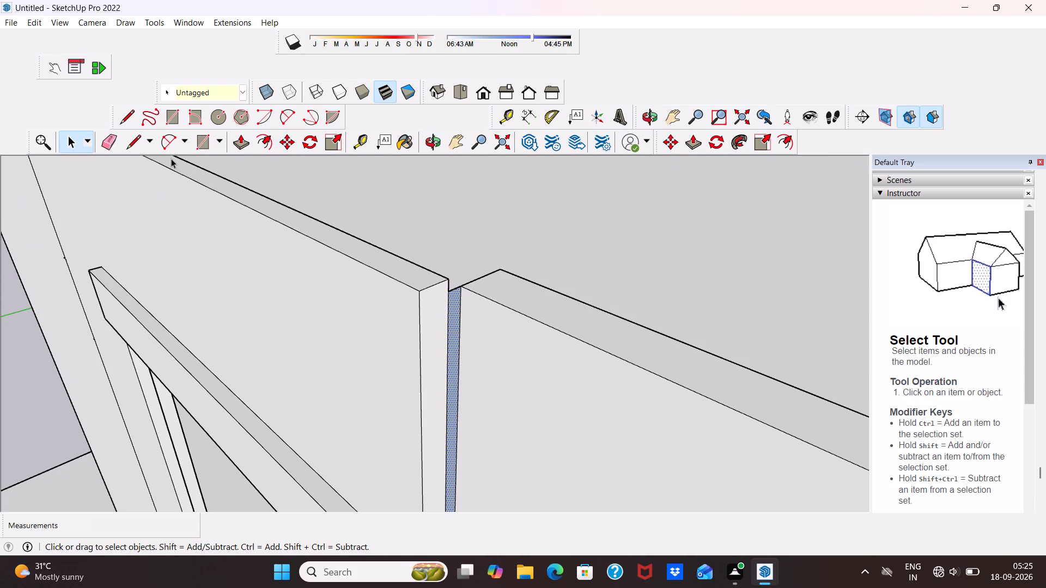
left_click(239, 138)
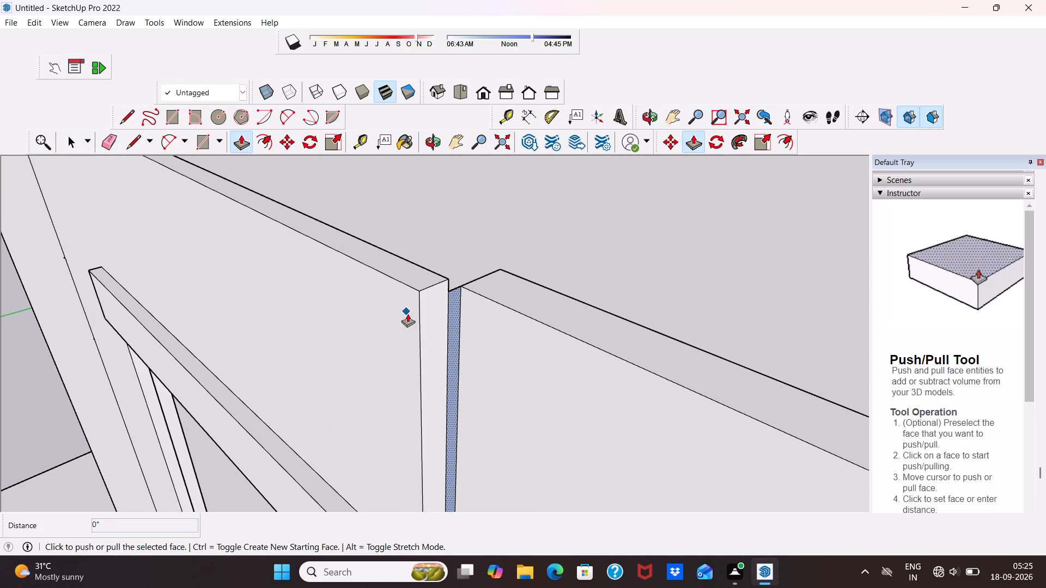
left_click(454, 322)
scroll(454, 322, "up", 1)
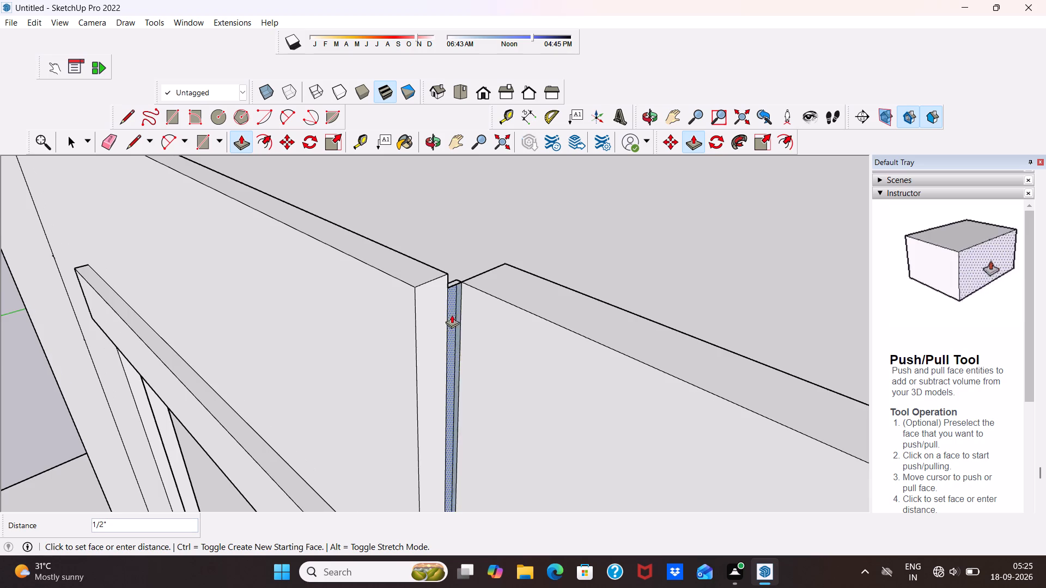
scroll(452, 315, "down", 7)
scroll(517, 380, "down", 4)
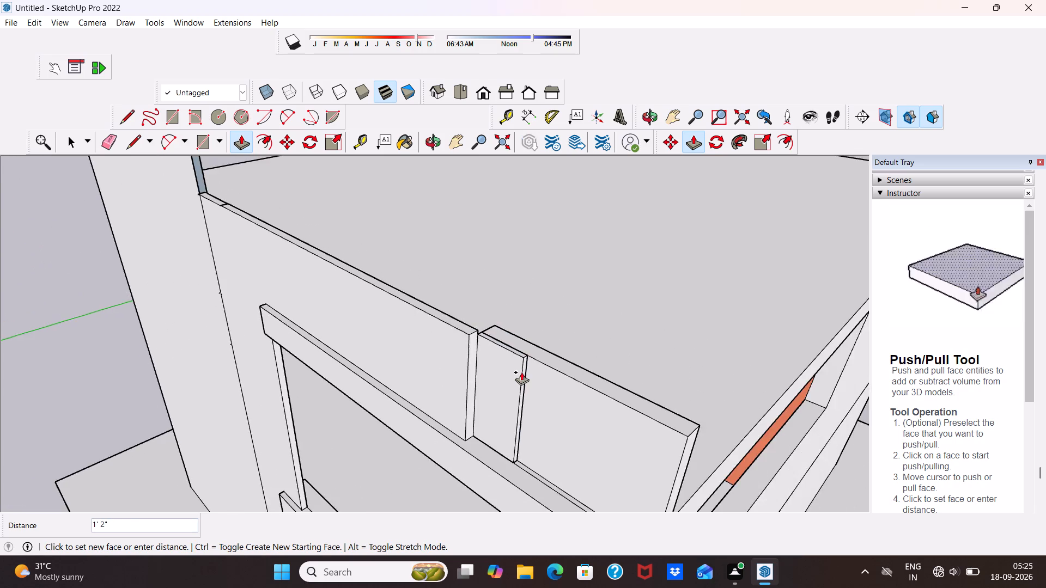
scroll(521, 372, "down", 6)
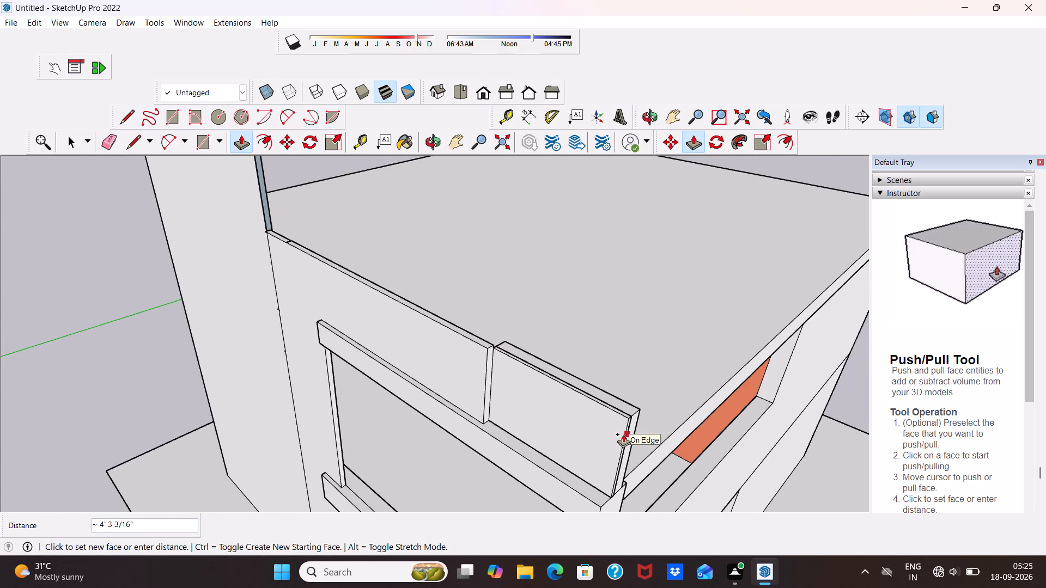
left_click(623, 434)
key("space")
Push/Pull the short end panel's back face about 4 11/16" toward the front, thinning the panel above the roof.
middle_click_drag(603, 400, 580, 413)
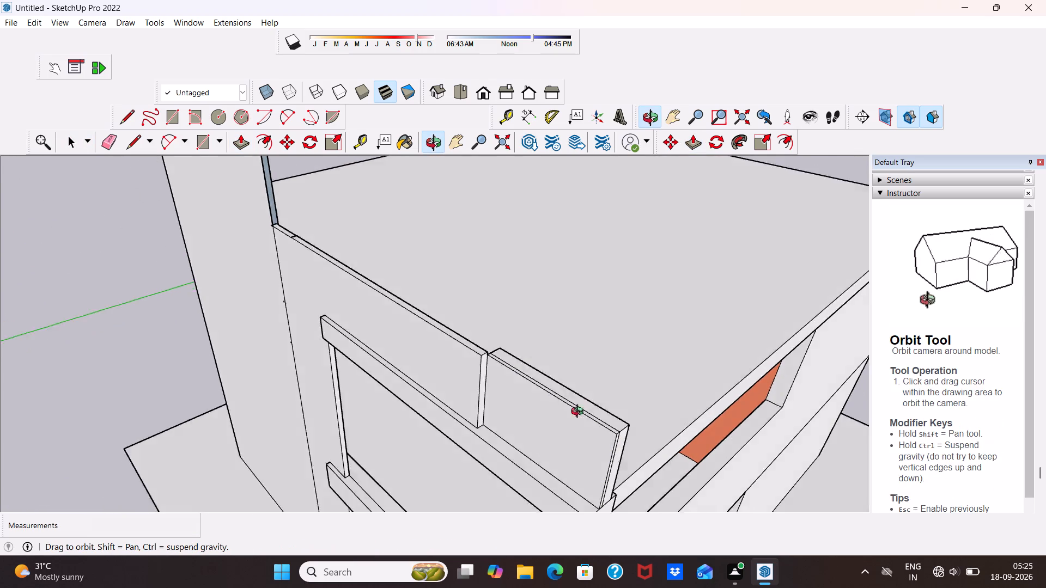
middle_click_drag(580, 413, 379, 418)
scroll(315, 419, "up", 4)
middle_click_drag(340, 452, 267, 393)
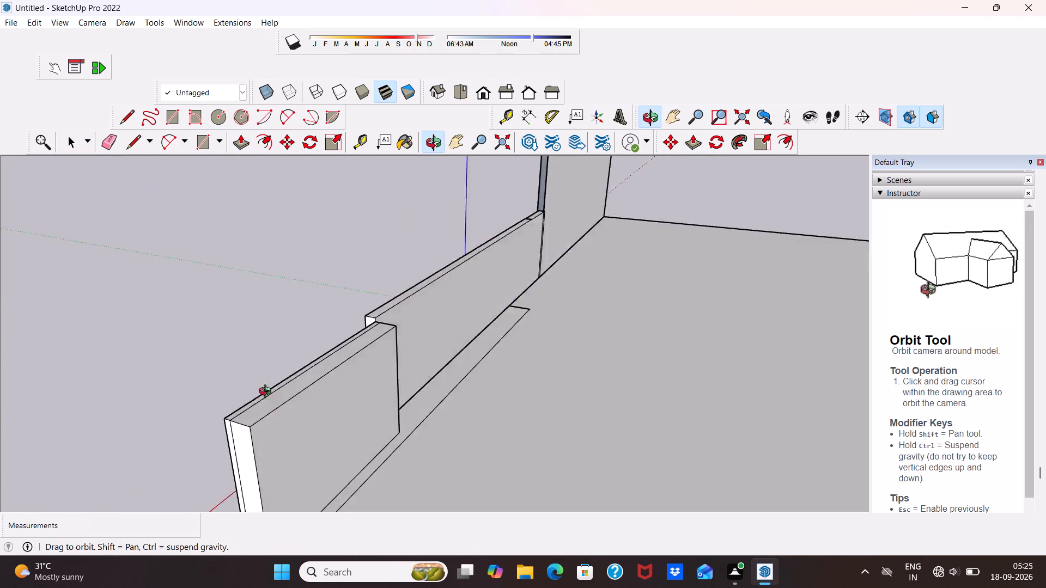
middle_click_drag(267, 393, 239, 376)
scroll(236, 373, "down", 1)
left_click(236, 139)
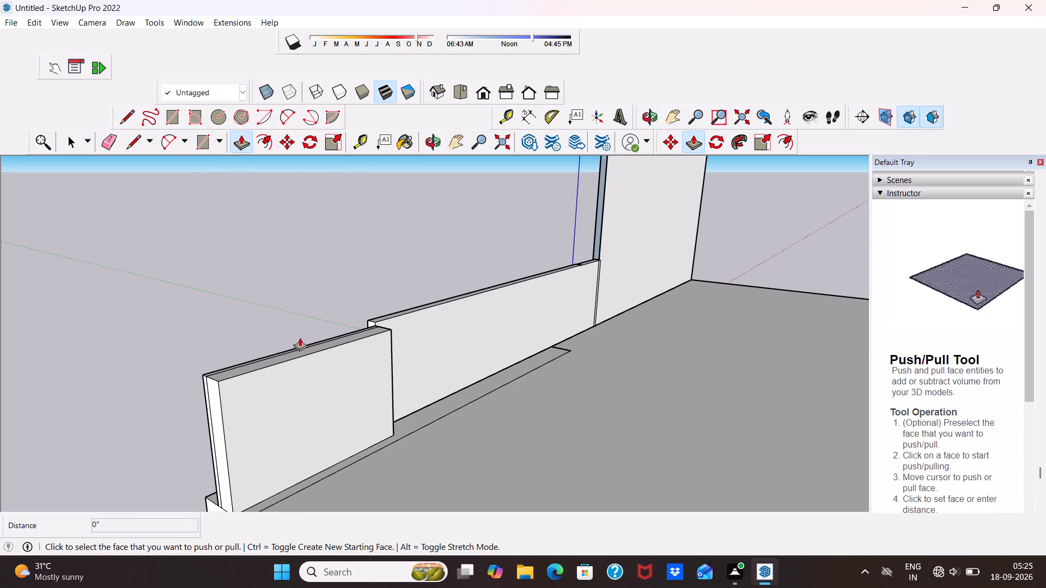
left_click_drag(318, 425, 313, 409)
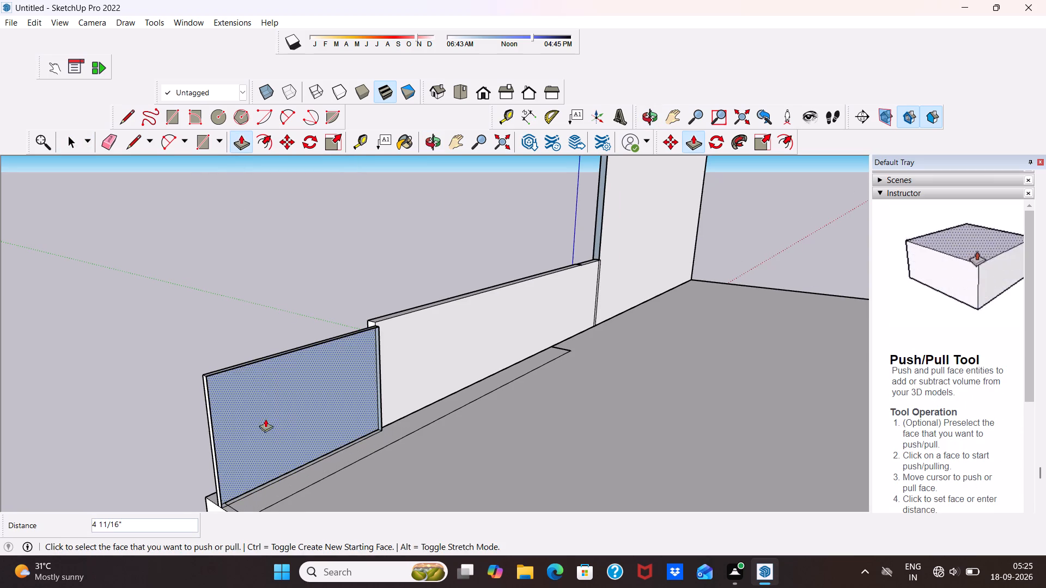
Push/Pull the short end panel's back face about 1 5/8" toward the roof side to thicken it.
middle_click_drag(265, 418, 395, 409)
scroll(395, 409, "up", 4)
scroll(392, 411, "down", 4)
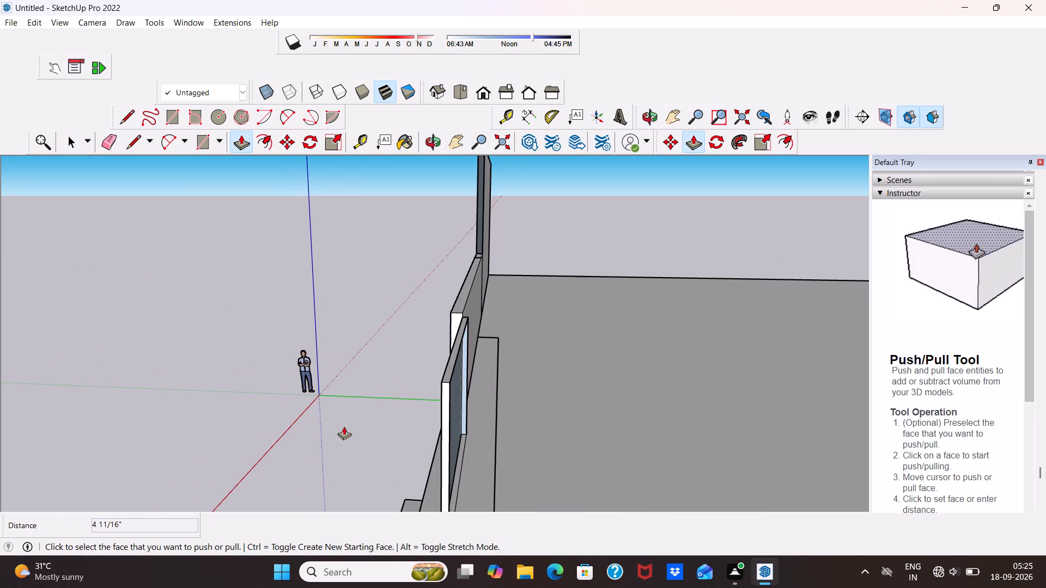
middle_click_drag(446, 412, 308, 380)
left_click(325, 377)
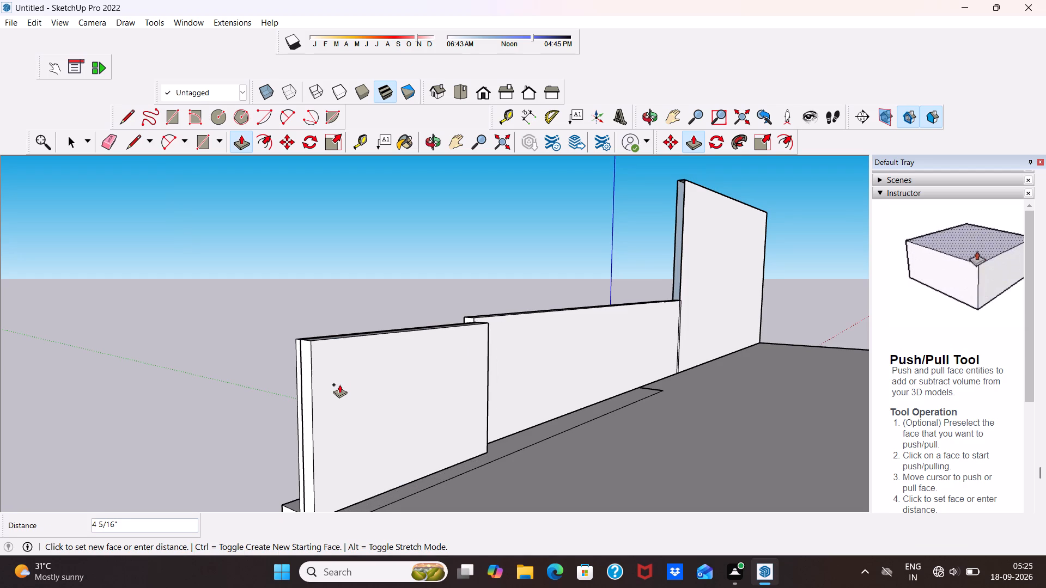
left_click(330, 382)
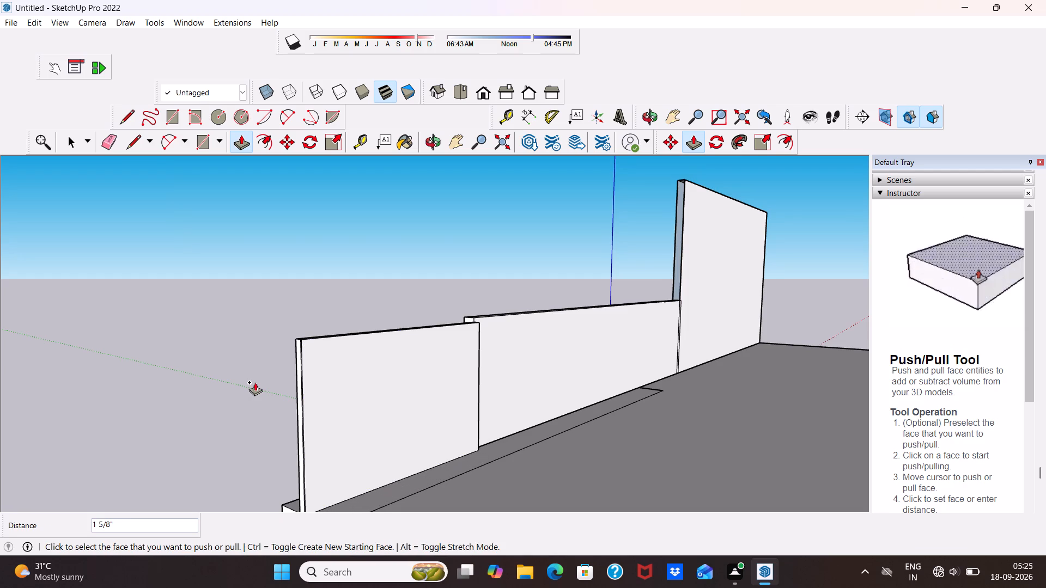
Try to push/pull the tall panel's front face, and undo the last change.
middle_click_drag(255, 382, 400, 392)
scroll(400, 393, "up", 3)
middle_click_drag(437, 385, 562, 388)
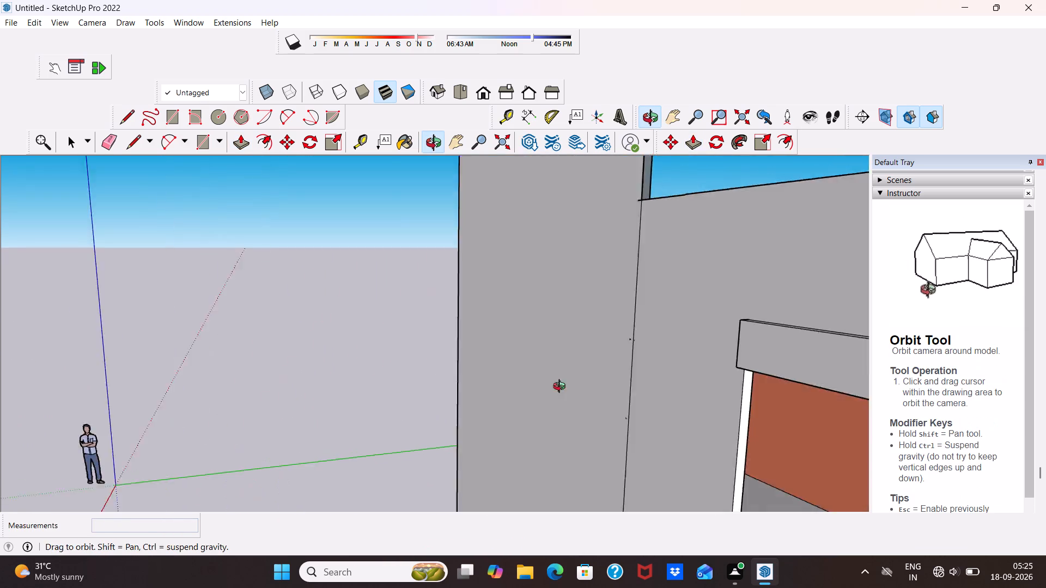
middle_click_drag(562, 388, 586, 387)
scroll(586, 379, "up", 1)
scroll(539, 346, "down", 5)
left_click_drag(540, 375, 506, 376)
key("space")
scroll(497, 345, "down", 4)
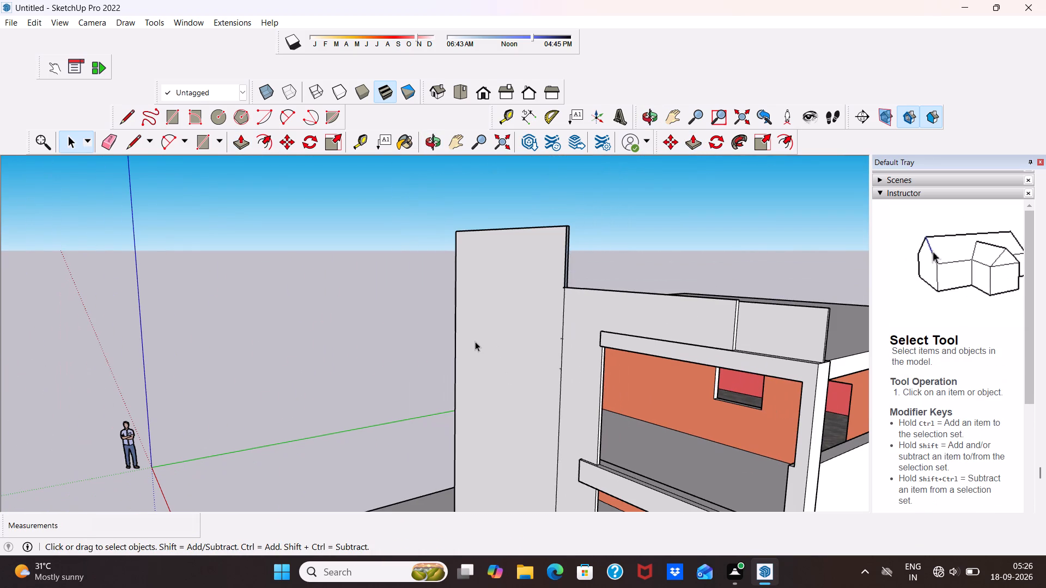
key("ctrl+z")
Push/Pull the tall panel's narrow inner side face, above the adjoining panel's top, by 3/16".
middle_click_drag(587, 261, 508, 259)
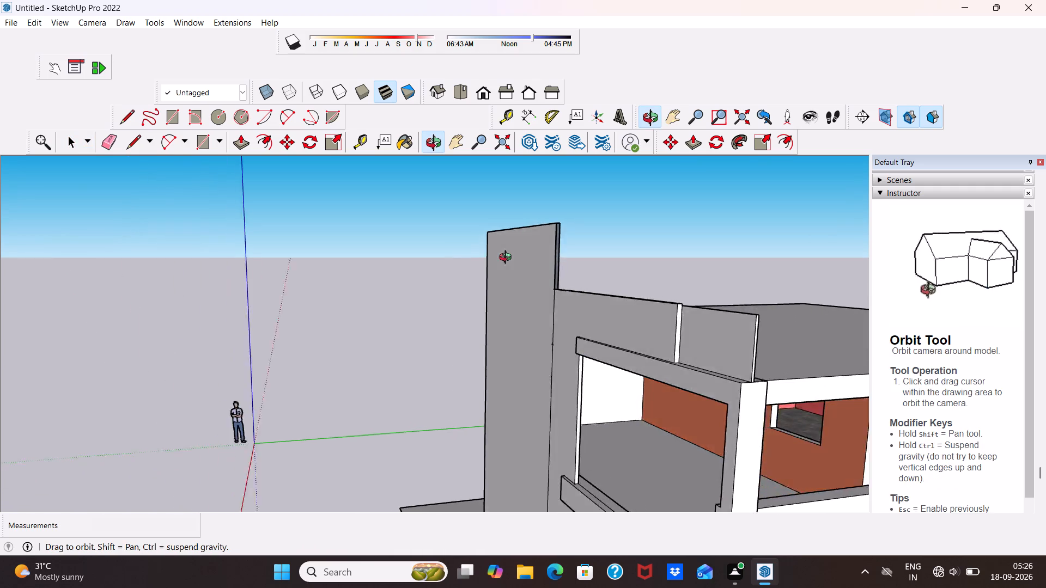
middle_click_drag(508, 259, 459, 310)
scroll(459, 310, "up", 4)
middle_click_drag(577, 294, 489, 271)
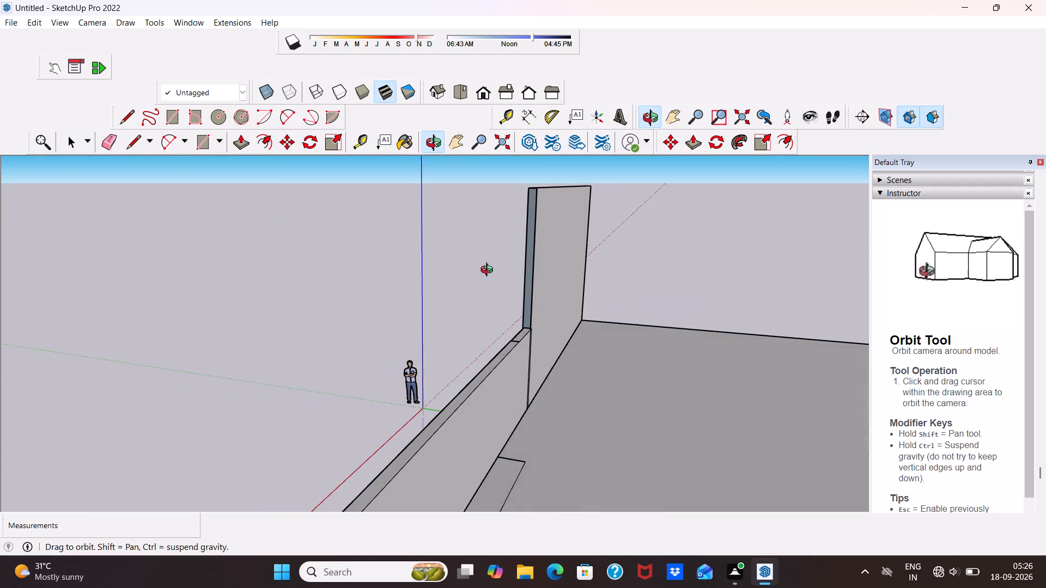
middle_click_drag(489, 271, 510, 304)
scroll(544, 338, "up", 4)
scroll(530, 252, "up", 4)
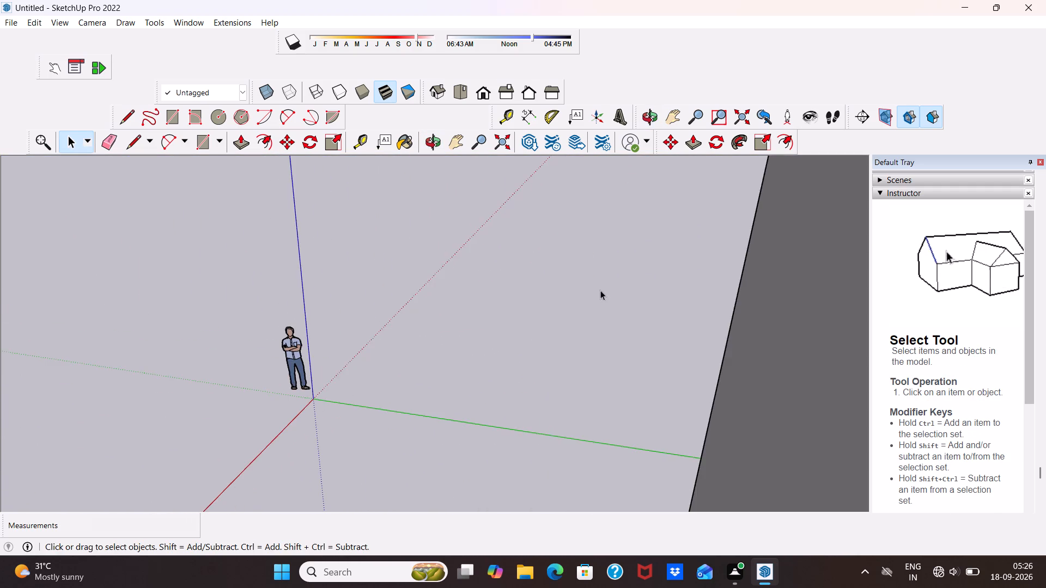
scroll(483, 264, "down", 12)
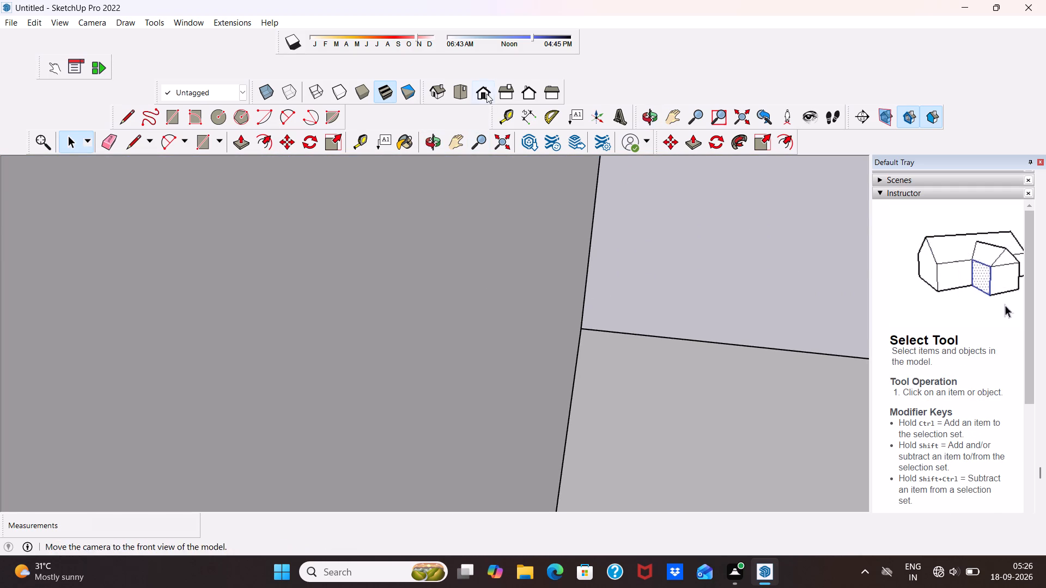
left_click(486, 92)
scroll(549, 232, "down", 7)
middle_click_drag(642, 203, 353, 291)
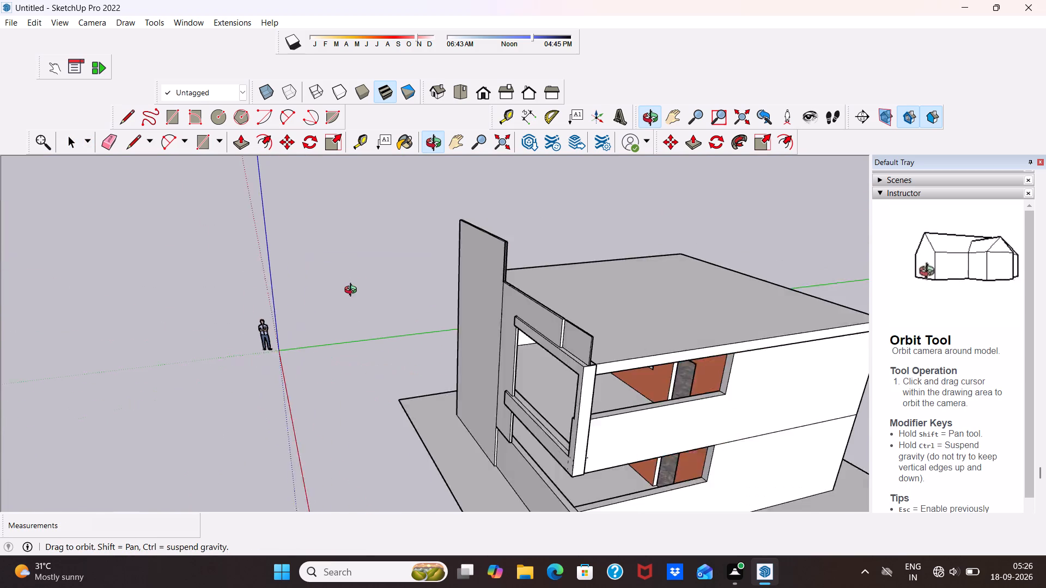
middle_click_drag(353, 291, 346, 293)
scroll(507, 261, "up", 4)
scroll(477, 293, "up", 9)
left_click(461, 295)
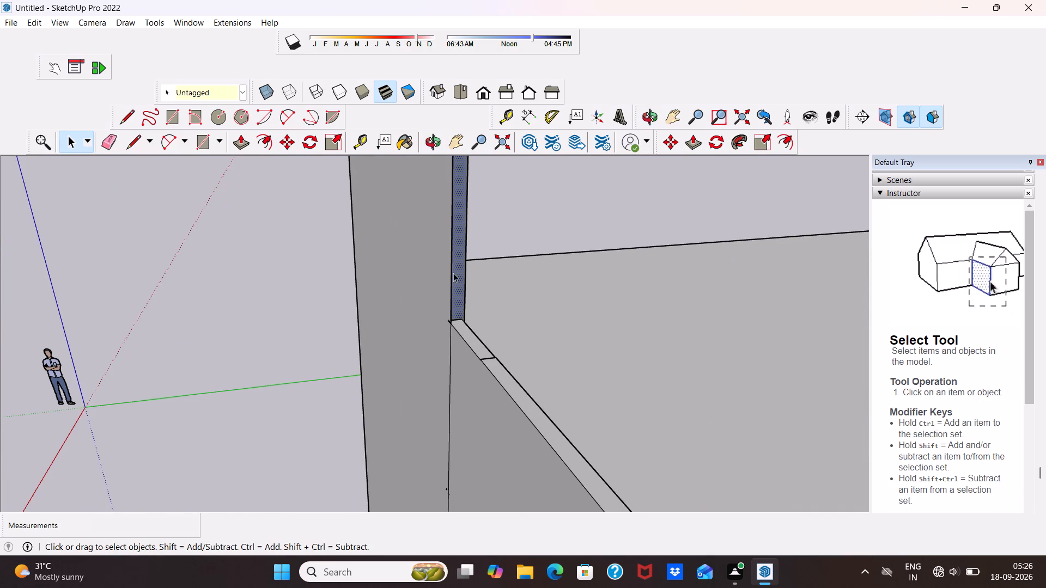
scroll(424, 226, "down", 5)
left_click(237, 140)
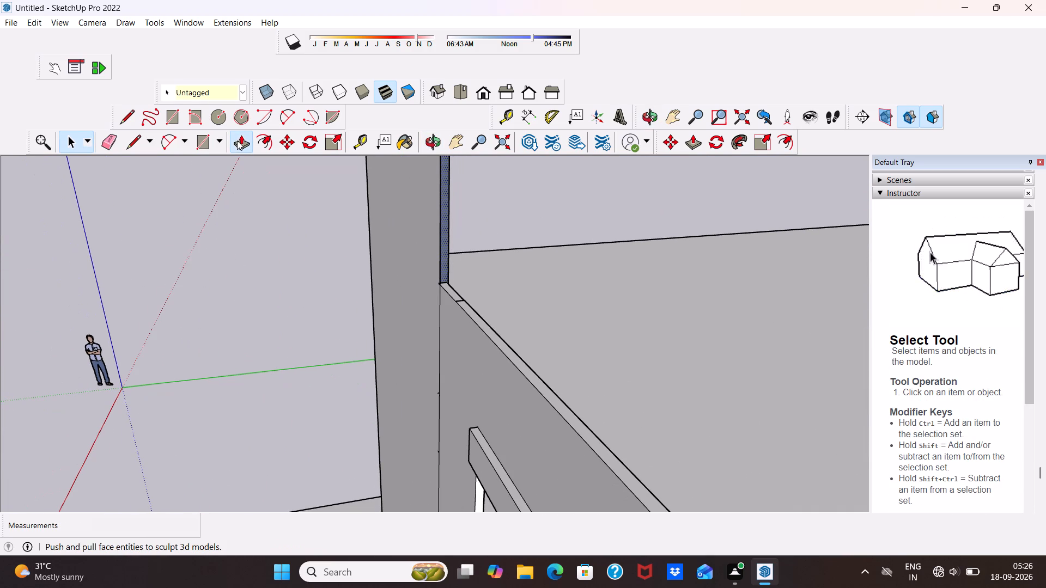
left_click(445, 266)
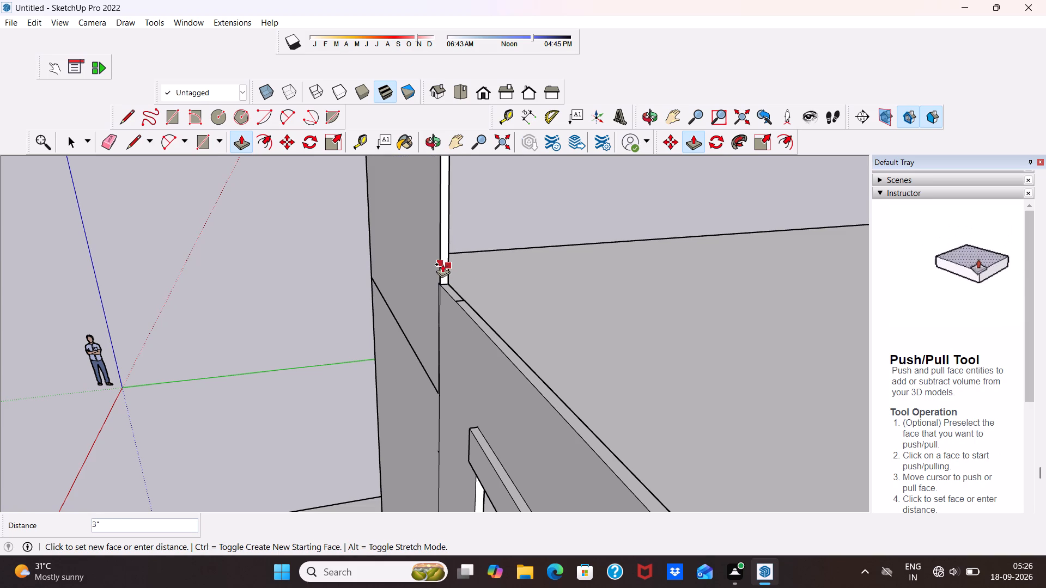
scroll(442, 264, "up", 4)
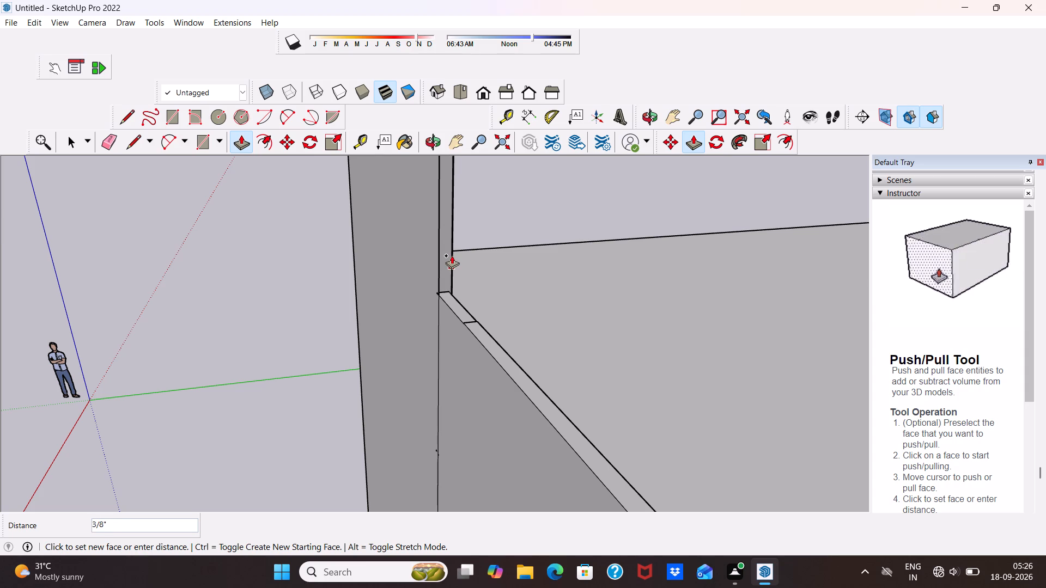
left_click(452, 256)
Examine the corner where the tall panel's inner side face meets the adjoining panel's top, from front and back.
middle_click_drag(471, 242, 306, 264)
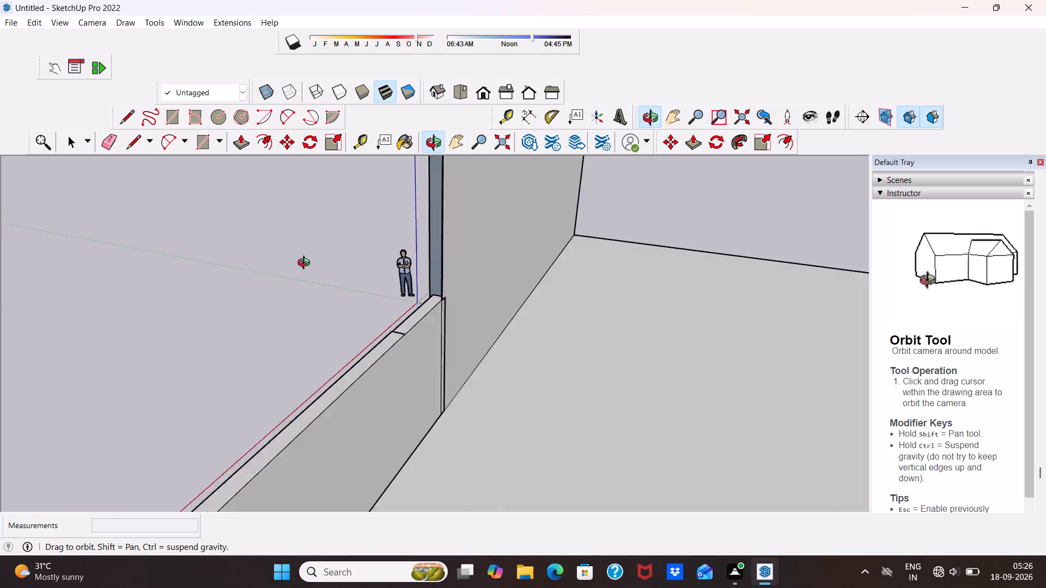
middle_click_drag(306, 264, 432, 286)
scroll(437, 294, "up", 1)
middle_click_drag(436, 279, 406, 258)
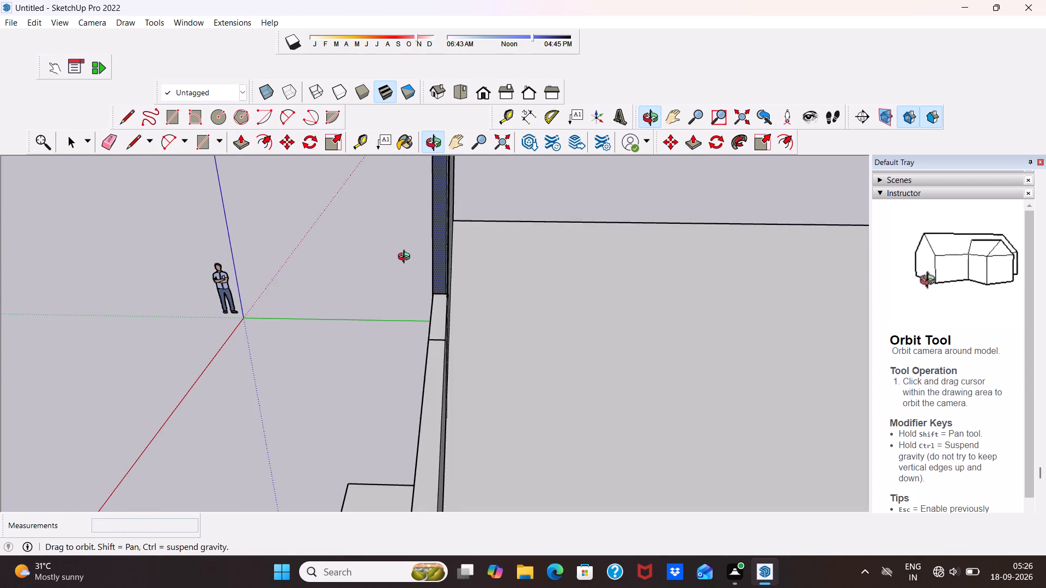
middle_click_drag(406, 258, 406, 259)
scroll(406, 259, "down", 1)
scroll(452, 222, "up", 3)
scroll(382, 227, "down", 3)
scroll(439, 240, "down", 4)
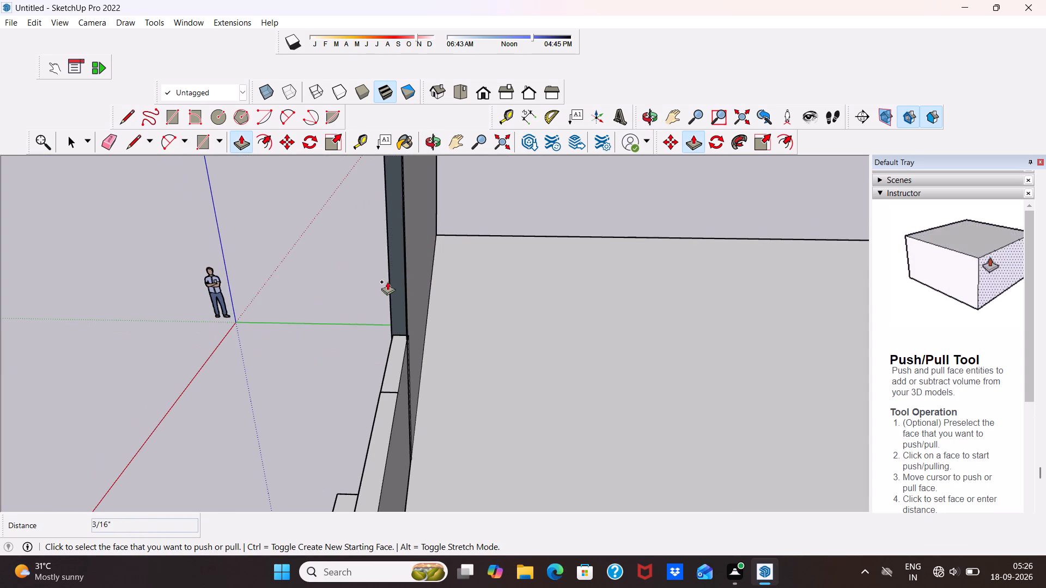
scroll(387, 277, "up", 2)
scroll(387, 254, "down", 9)
scroll(378, 212, "down", 2)
scroll(387, 207, "up", 5)
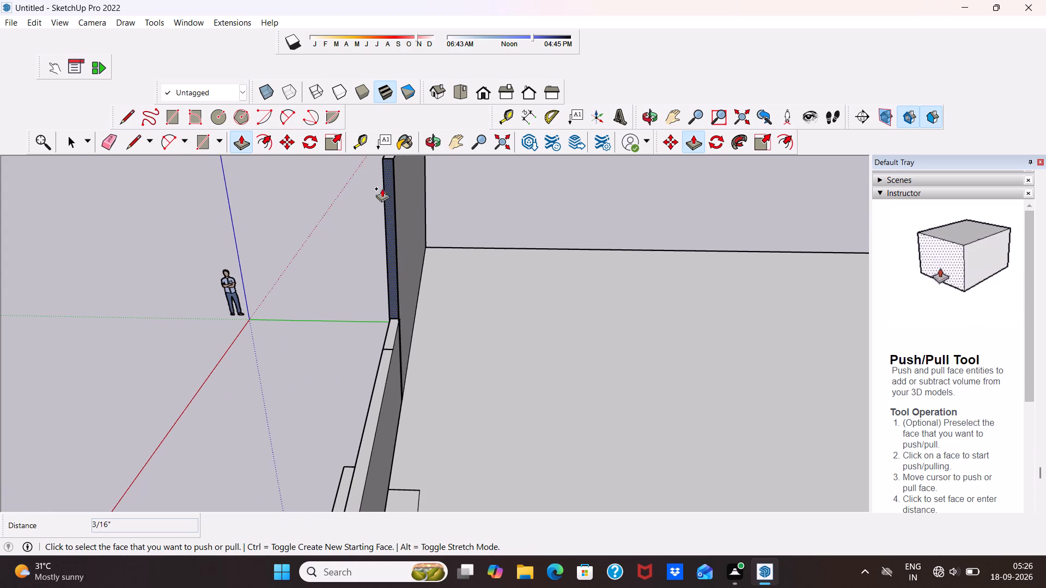
middle_click_drag(384, 172, 427, 144)
scroll(417, 197, "up", 3)
scroll(399, 186, "down", 4)
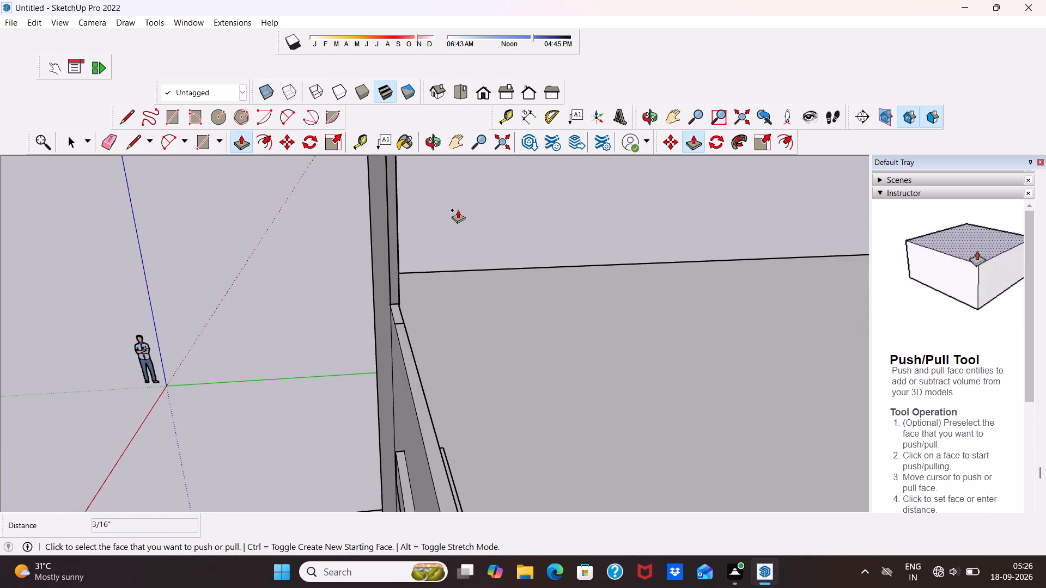
scroll(391, 200, "up", 6)
scroll(398, 262, "up", 5)
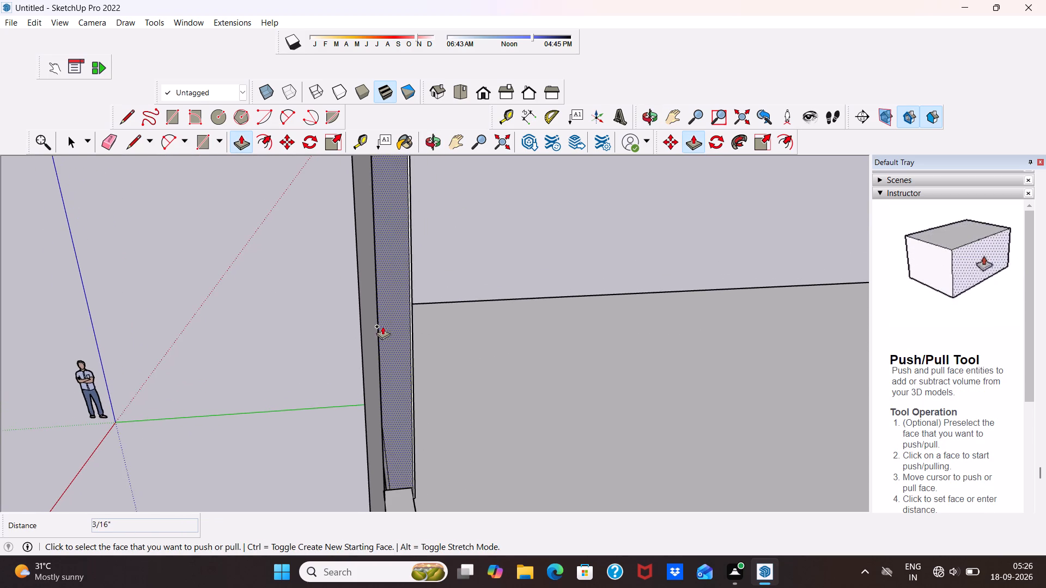
scroll(393, 292, "down", 5)
scroll(394, 329, "up", 5)
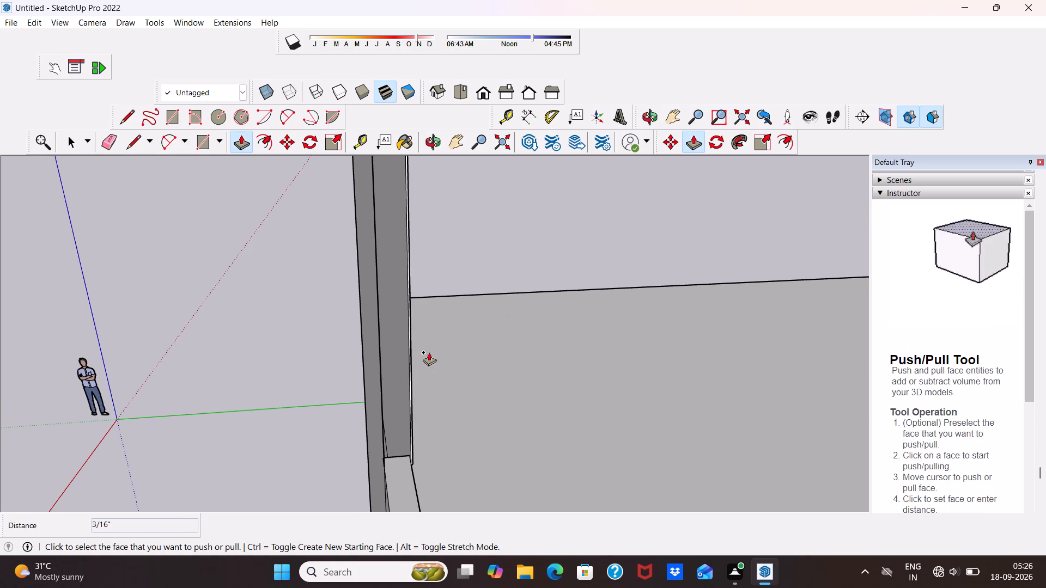
Push/Pull the tall panel's narrow inner side face, above the adjoining panel's top, by 3".
middle_click_drag(403, 333, 367, 351)
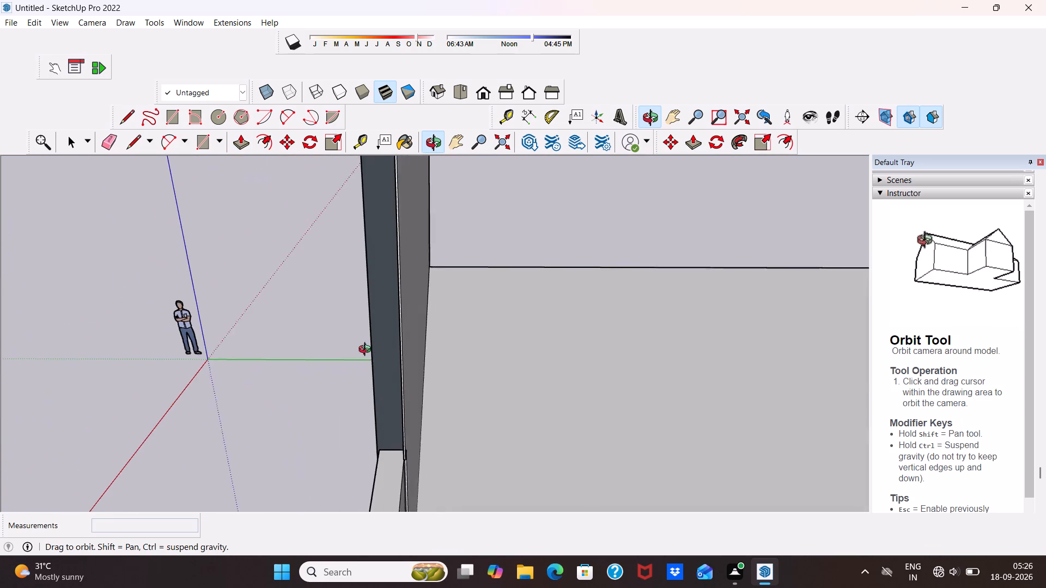
middle_click_drag(367, 351, 369, 346)
scroll(388, 335, "up", 3)
left_click_drag(387, 332, 387, 331)
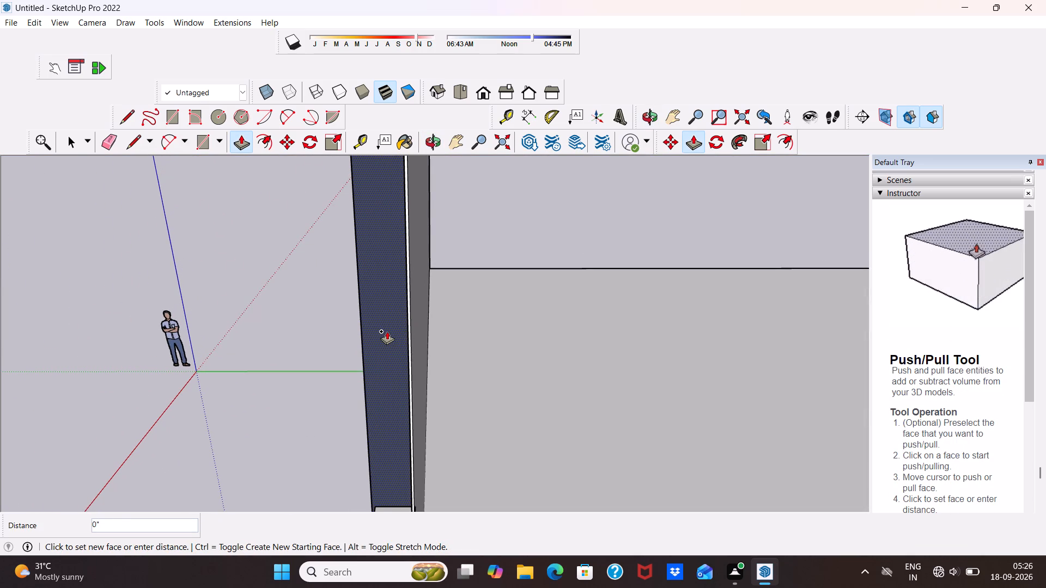
left_click_drag(387, 331, 417, 331)
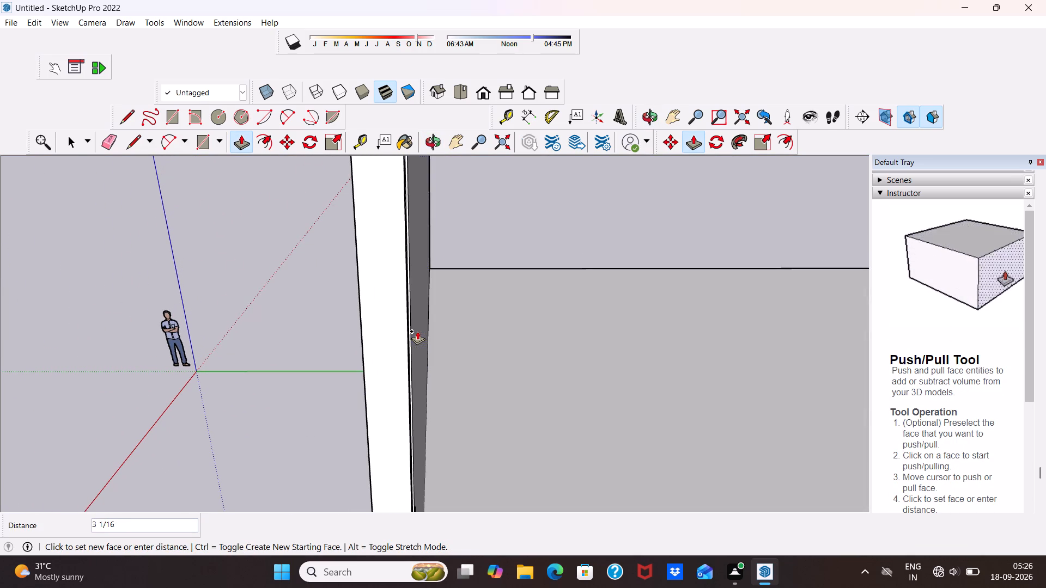
left_click_drag(417, 331, 417, 331)
middle_click_drag(339, 318, 391, 293)
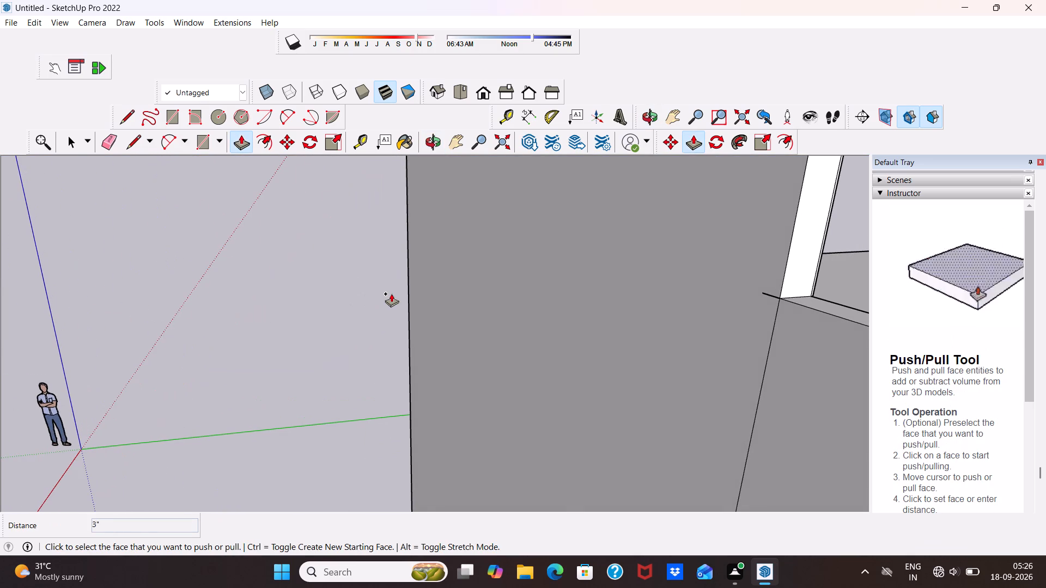
key("space")
Erase the short stray edge at the corner where the tall panel meets the adjoining panel's top.
scroll(392, 294, "down", 7)
middle_click_drag(438, 278, 630, 251)
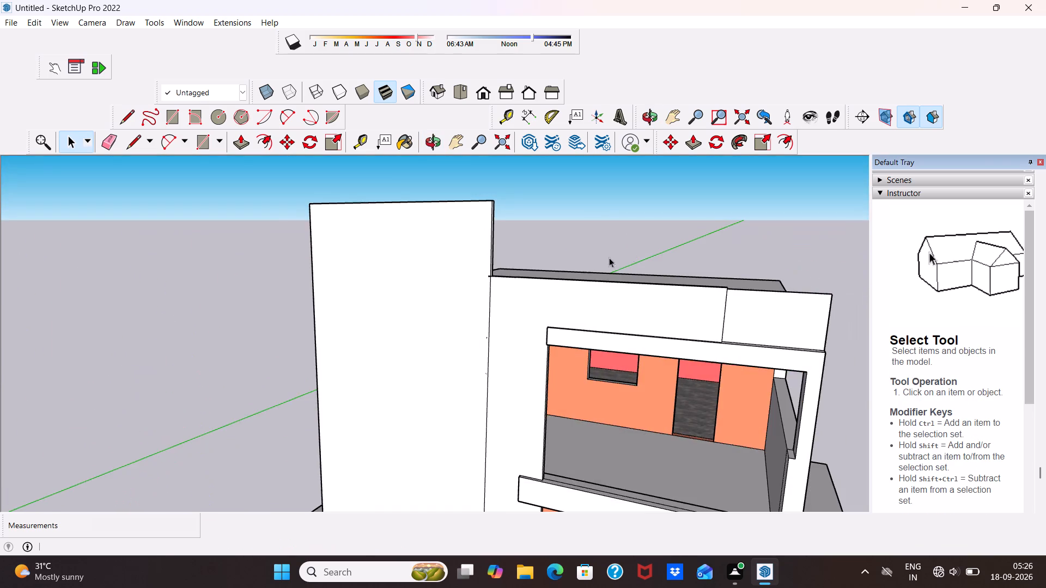
scroll(471, 265, "up", 3)
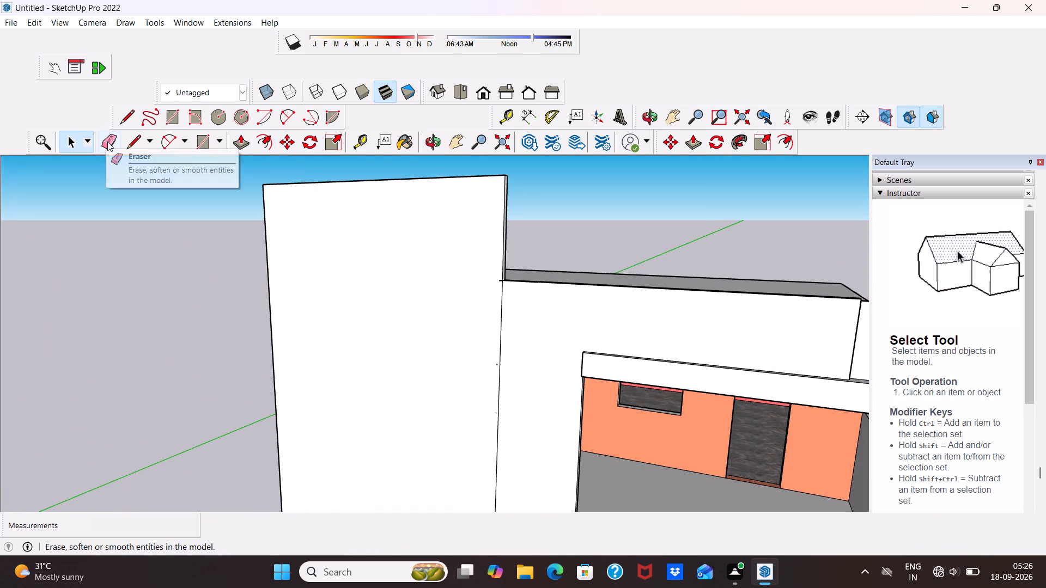
left_click(107, 142)
scroll(514, 276, "up", 3)
left_click(477, 286)
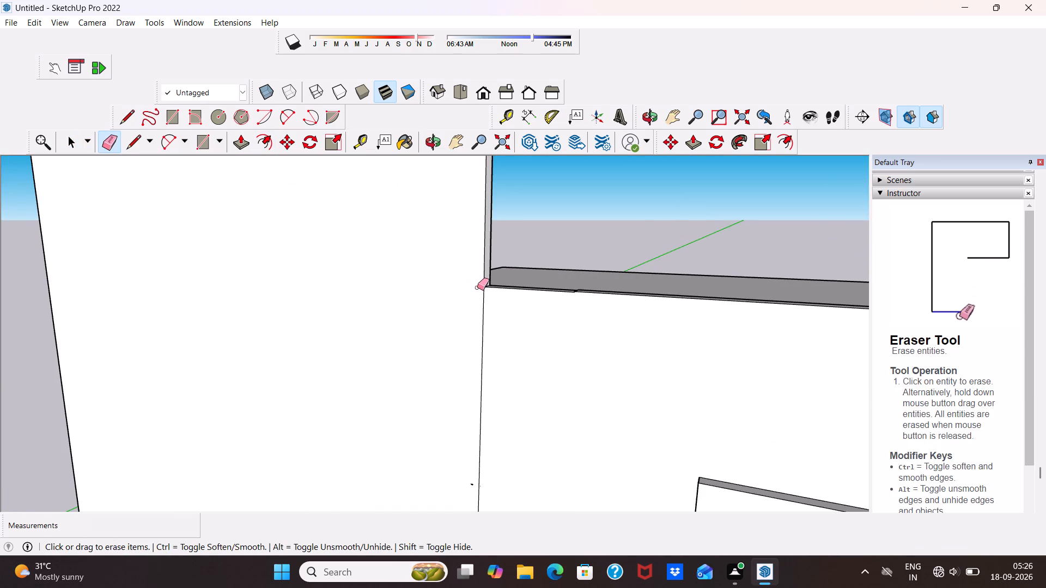
scroll(452, 284, "down", 8)
key("space")
scroll(374, 291, "down", 5)
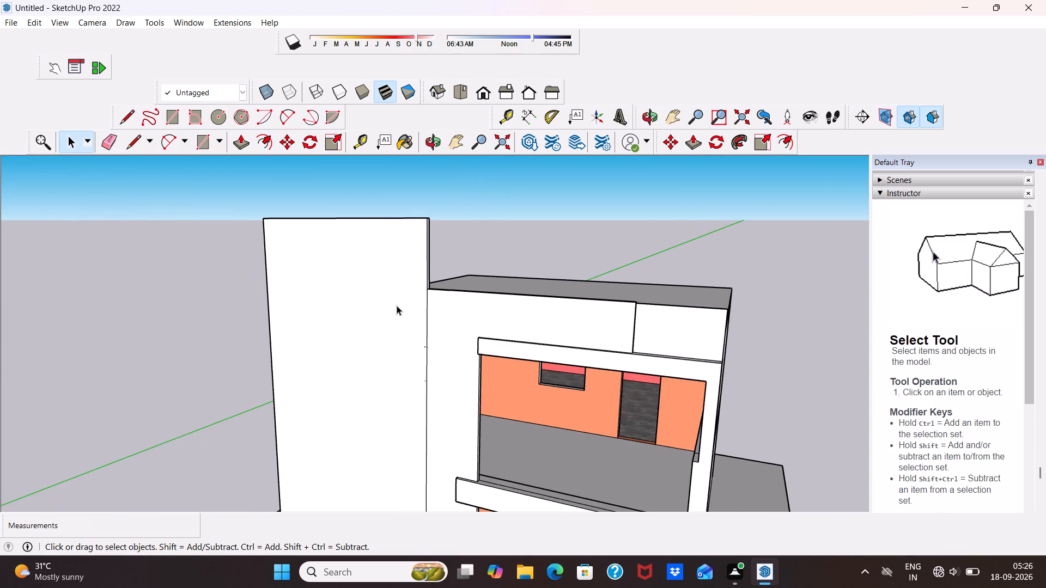
scroll(397, 305, "down", 2)
Examine the whole front elevation and how the tall panel lines up with the adjoining panels.
middle_click_drag(405, 316, 518, 277)
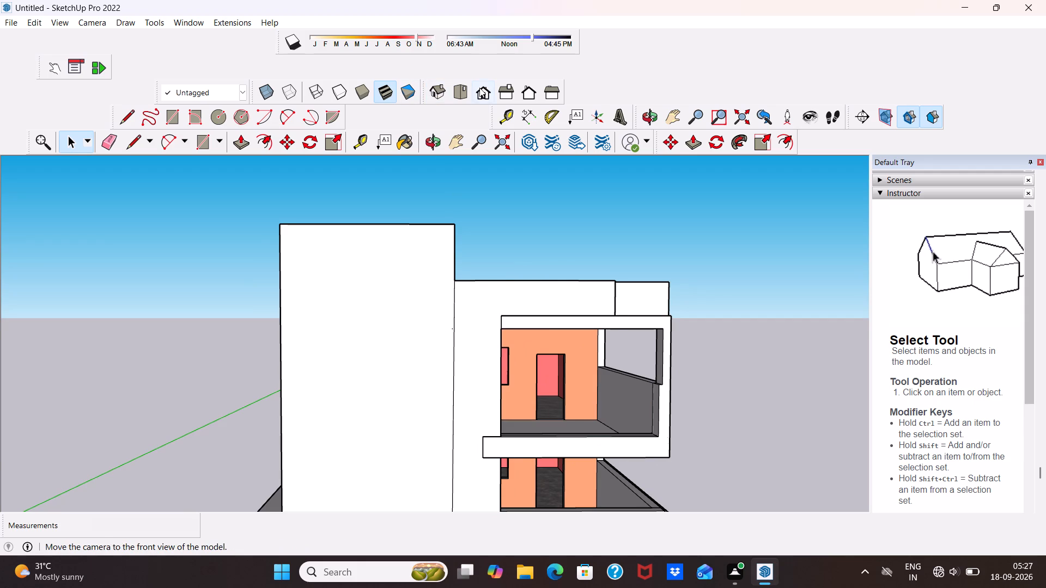
left_click(479, 87)
scroll(479, 87, "down", 5)
scroll(528, 199, "down", 4)
middle_click_drag(533, 225, 532, 235)
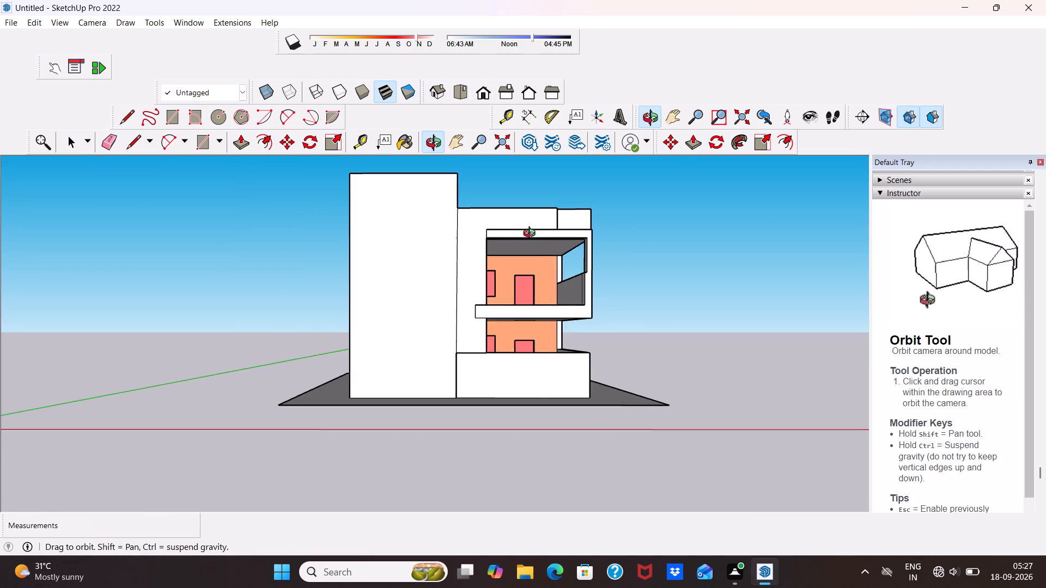
middle_click_drag(532, 235, 520, 300)
scroll(533, 220, "up", 1)
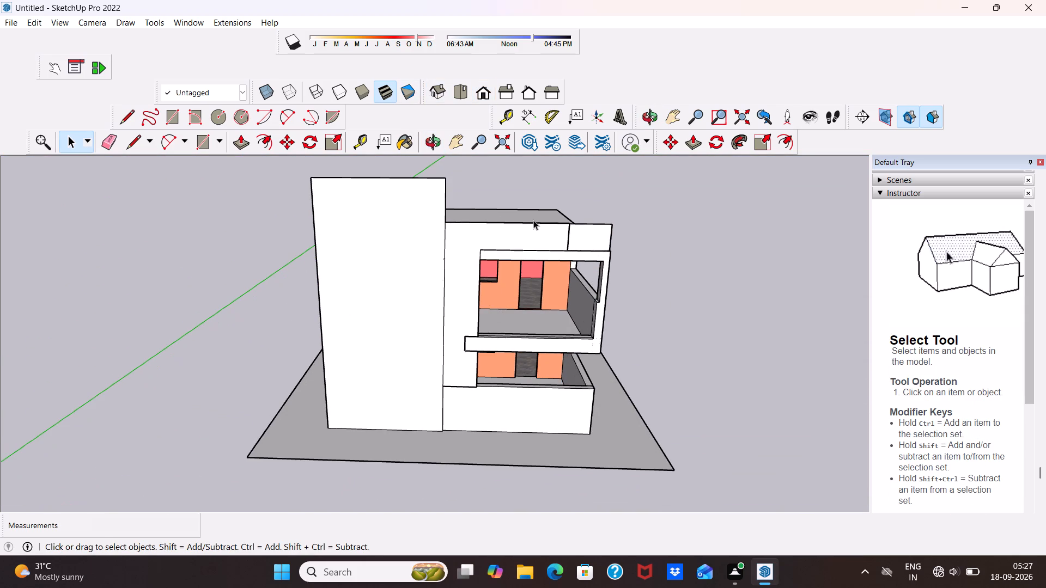
scroll(533, 220, "down", 3)
middle_click(423, 218)
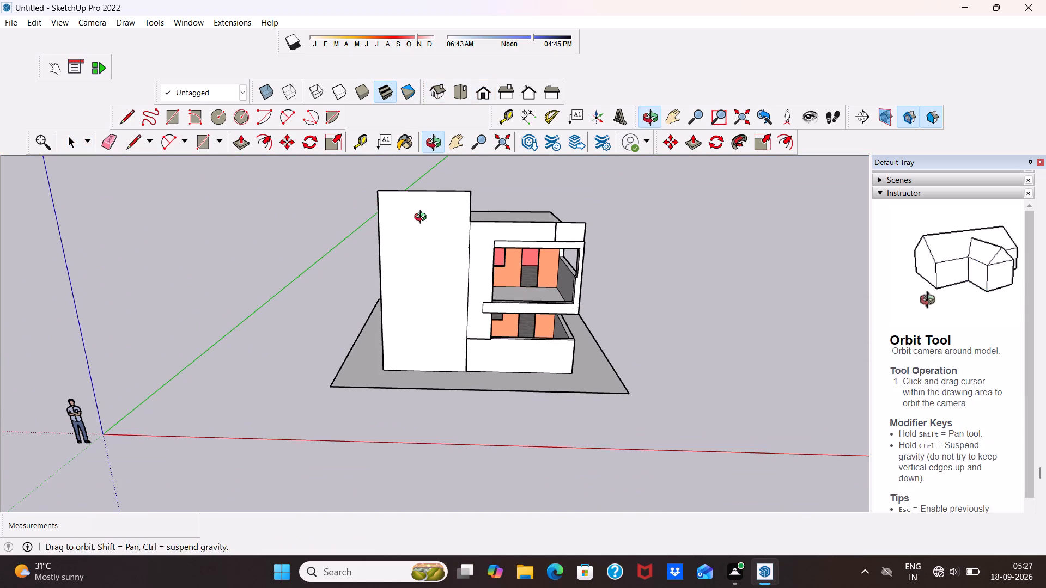
scroll(421, 216, "down", 1)
In front view, draw a full-height rectangle about 28' 5/8" by 11 1/8" along the tall panel's outer vertical edge.
left_click(479, 91)
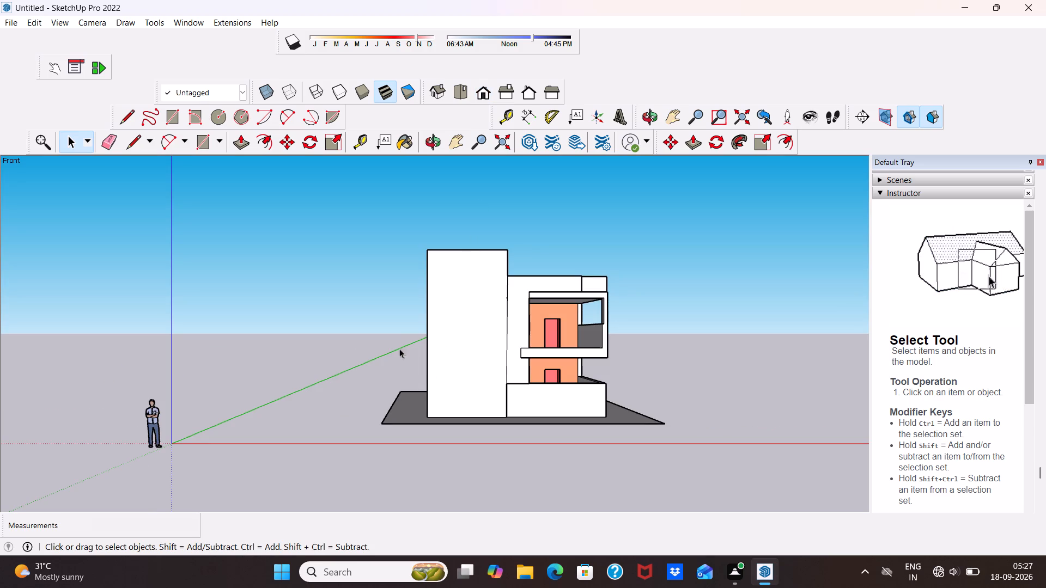
left_click(173, 114)
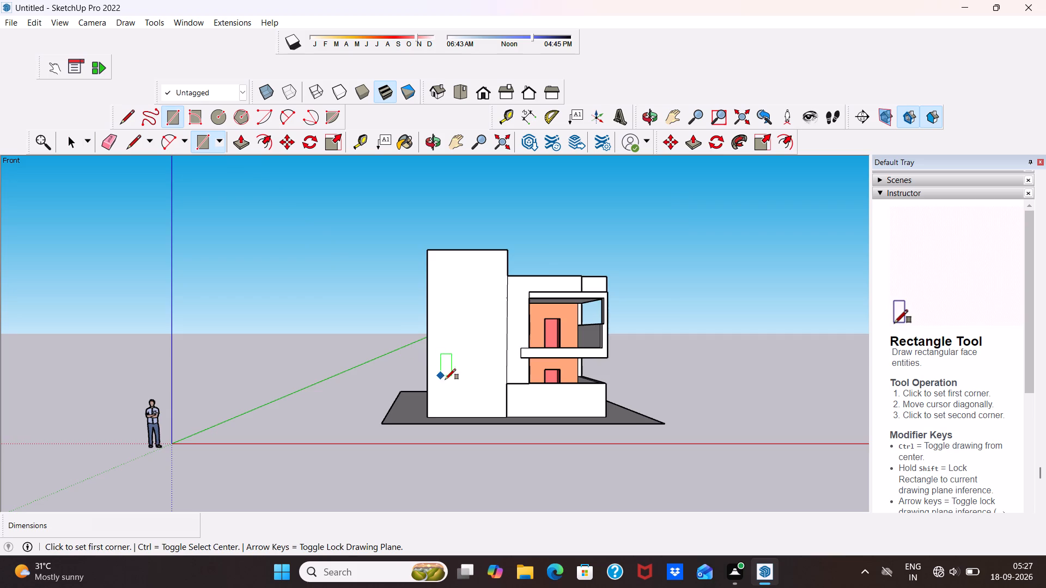
scroll(453, 387, "up", 4)
left_click(413, 433)
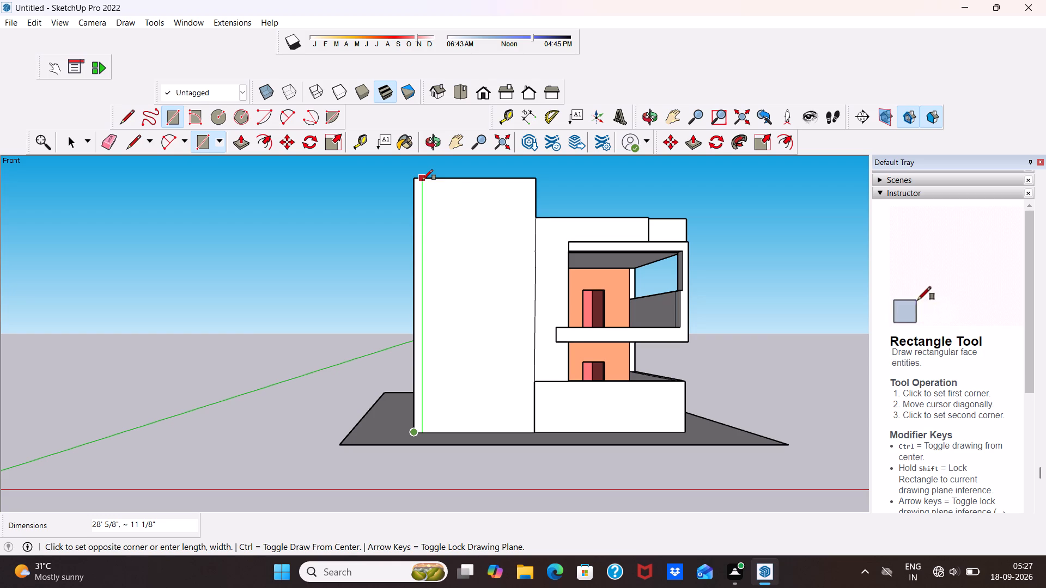
left_click(422, 180)
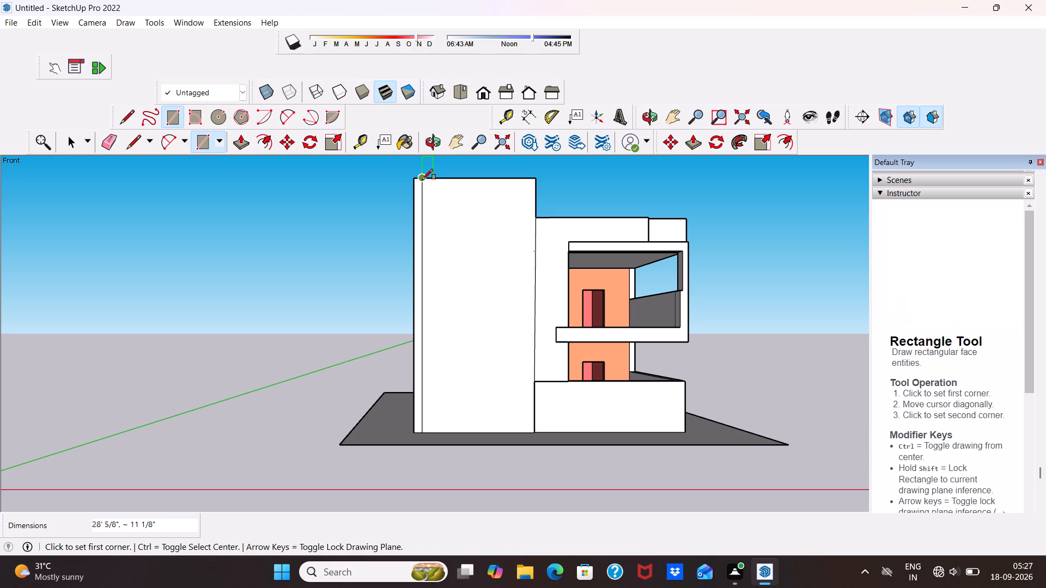
scroll(494, 246, "down", 1)
key("space")
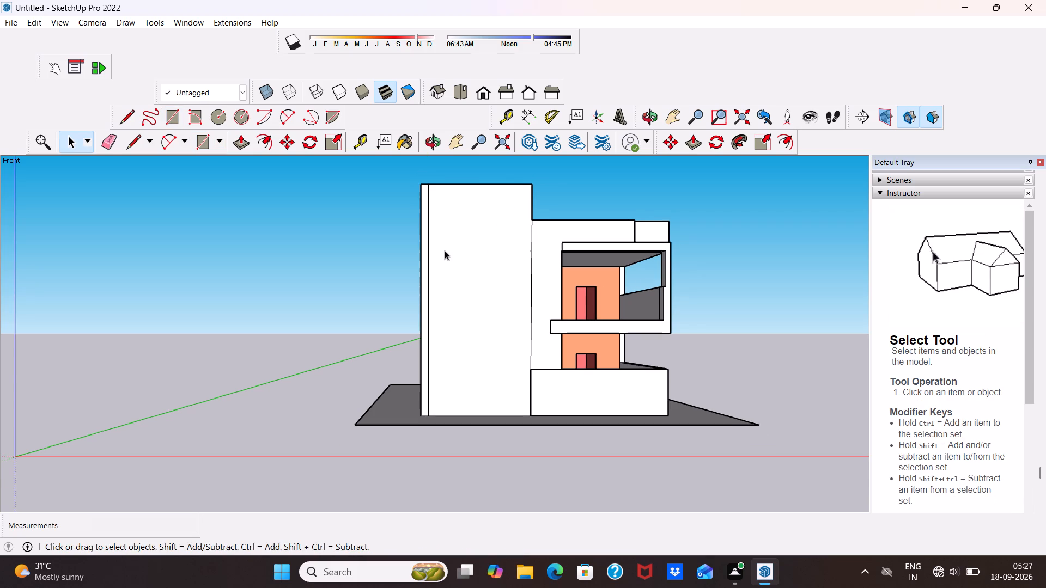
Push/Pull the narrow vertical strip at the tall panel's outer edge 6" outward.
middle_click_drag(445, 250, 398, 483)
middle_click_drag(400, 419, 526, 324)
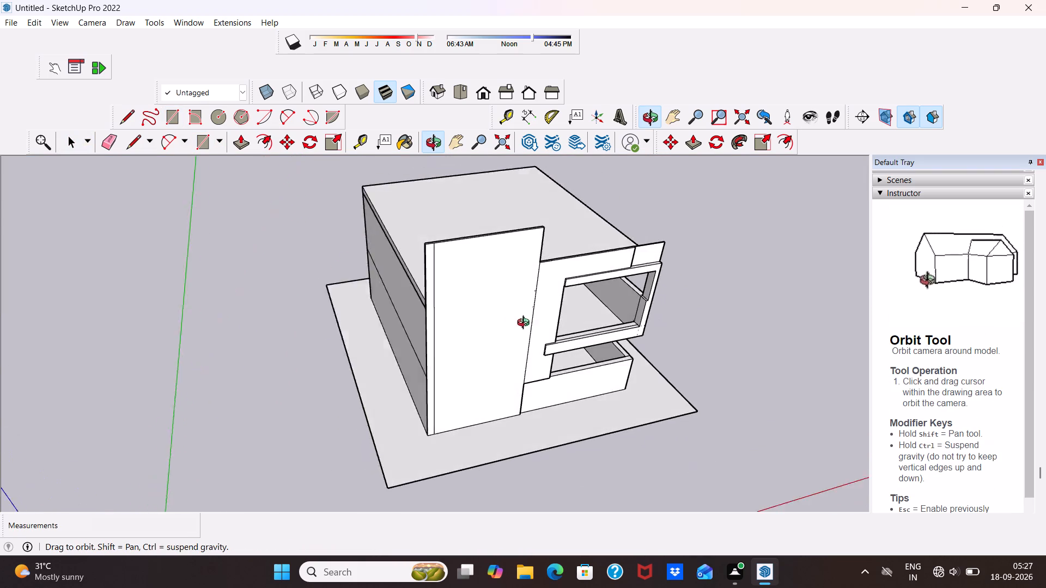
middle_click_drag(526, 324, 533, 319)
scroll(533, 319, "up", 4)
left_click(370, 255)
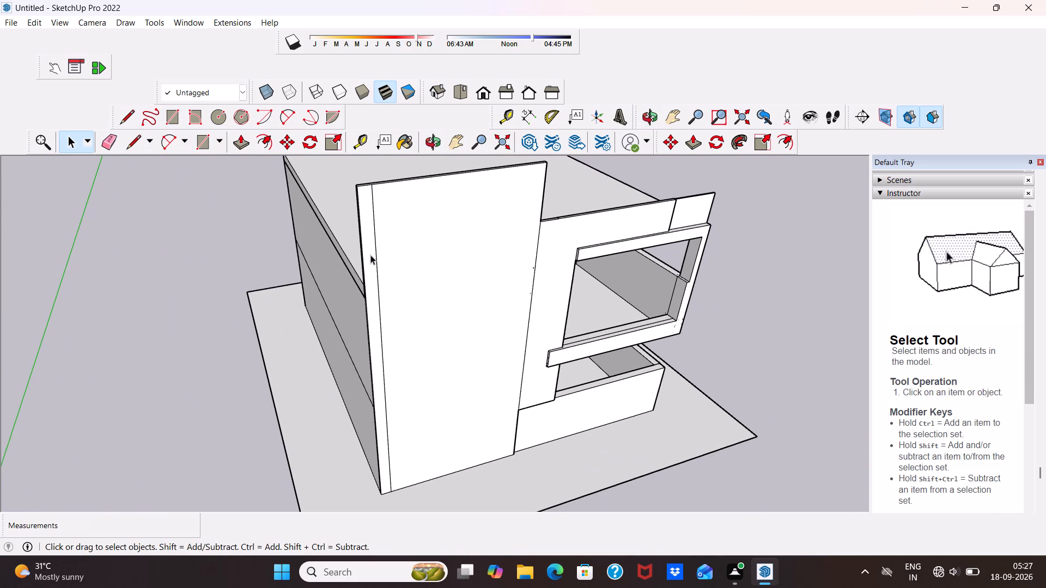
left_click(242, 140)
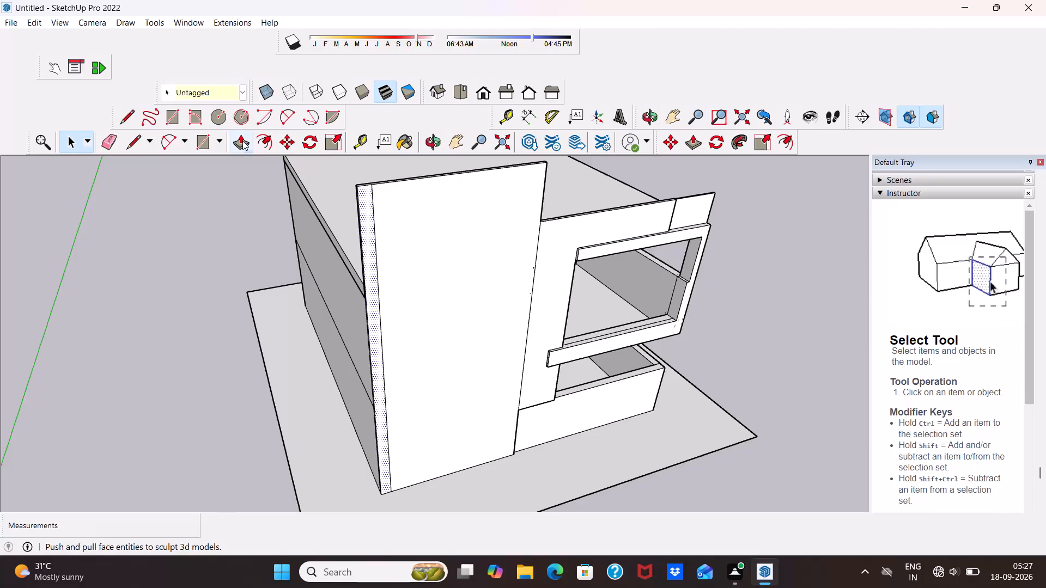
left_click(372, 252)
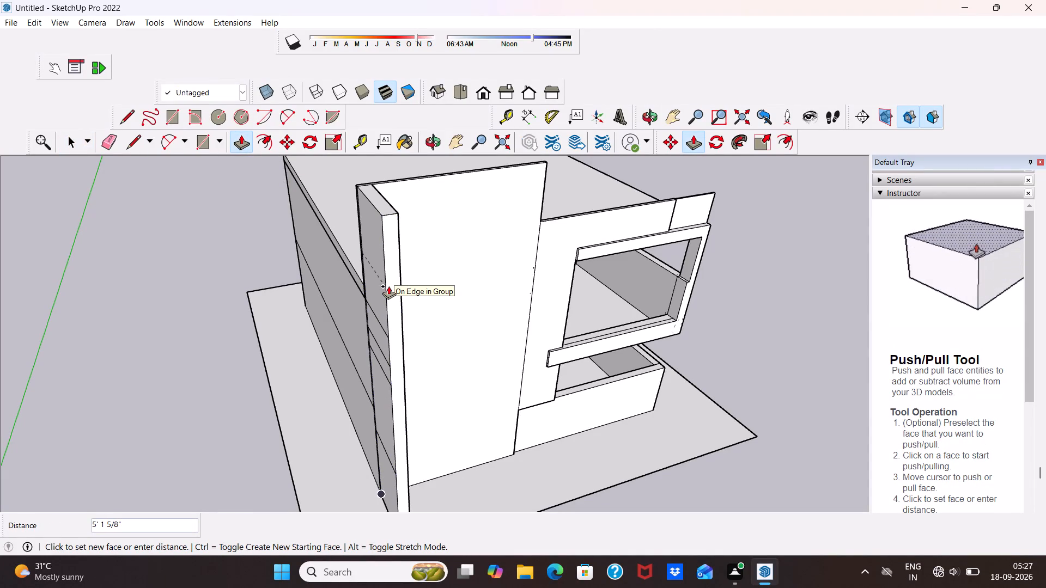
key("6")
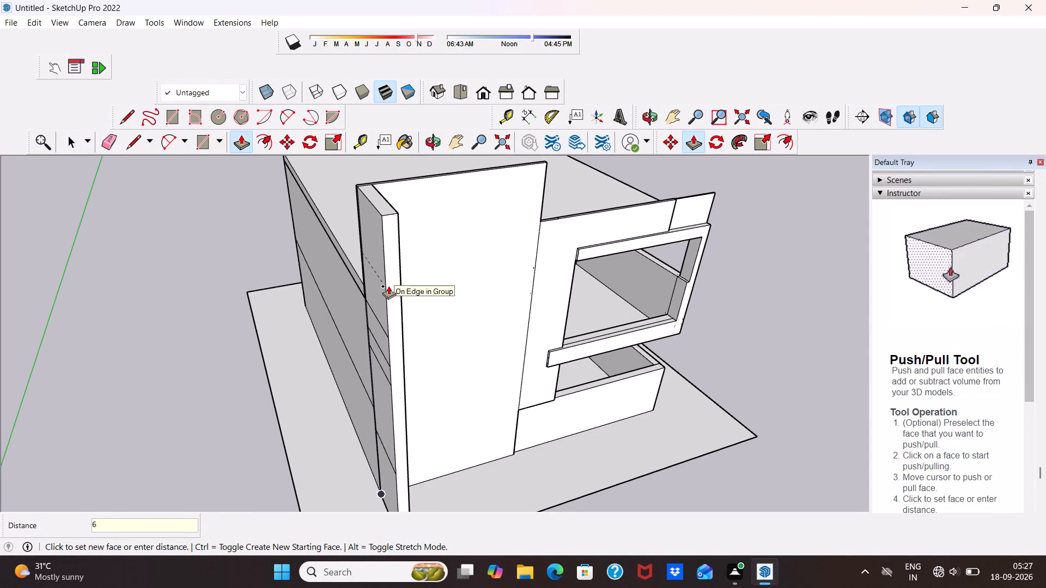
key("shift+quotedbl")
key("Return")
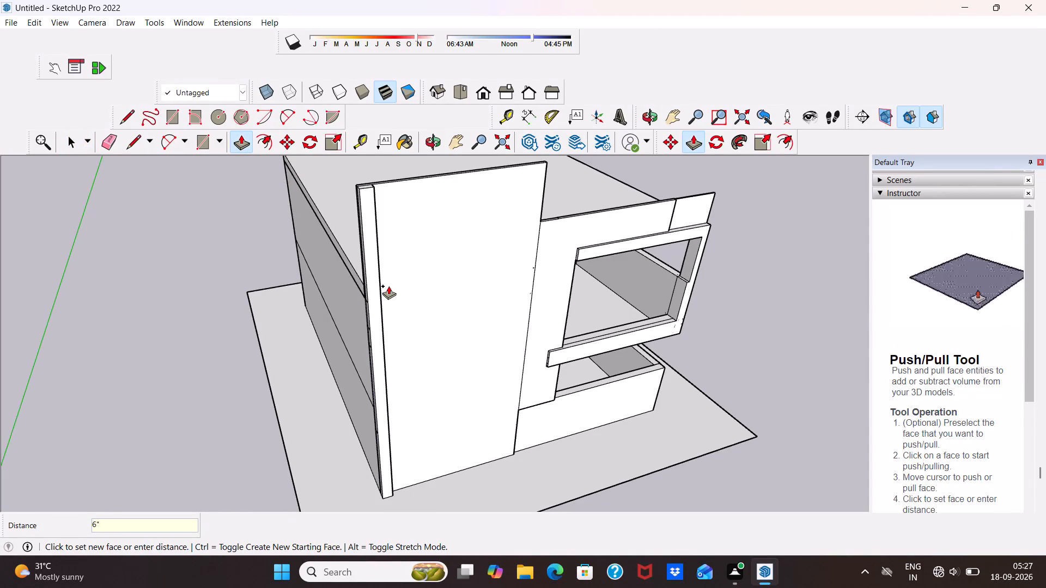
scroll(388, 280, "down", 1)
middle_click_drag(388, 280, 174, 250)
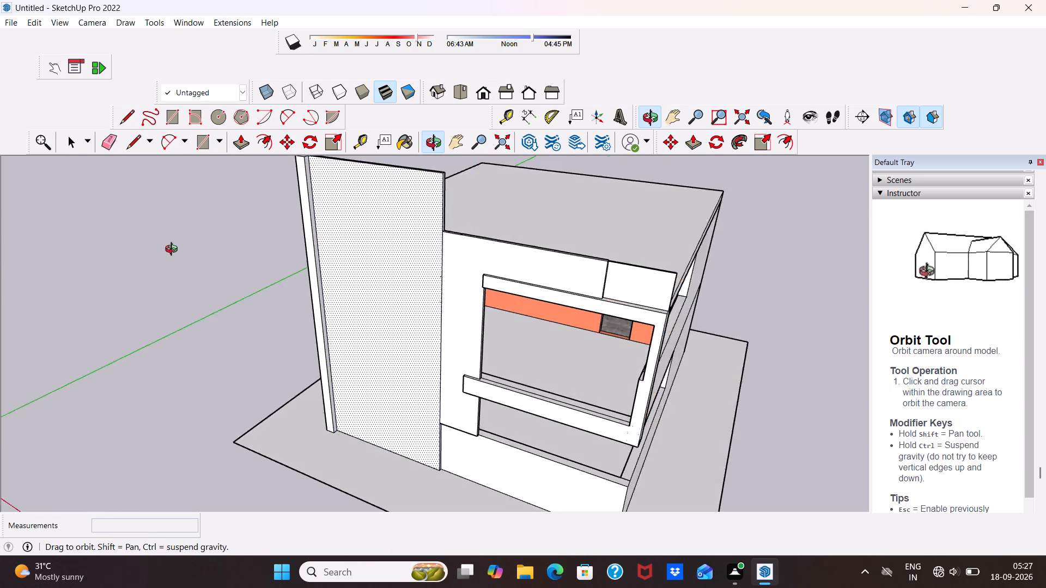
middle_click_drag(174, 250, 320, 220)
key("space")
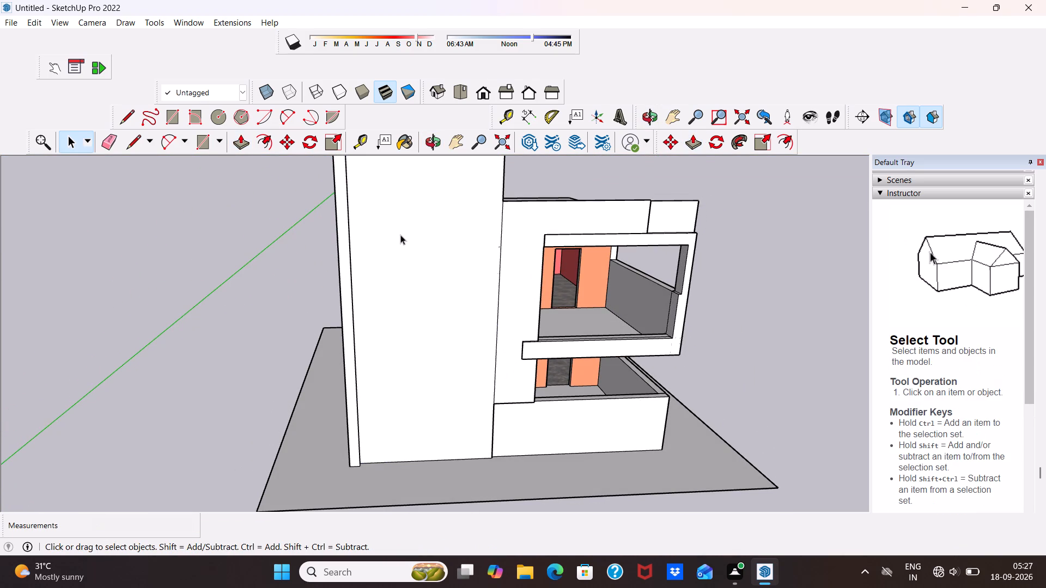
Draw an upright rectangle about 10' 3 9/16" by 3' 6 13/16" on the upper part of the tall panel's front face.
scroll(400, 233, "up", 1)
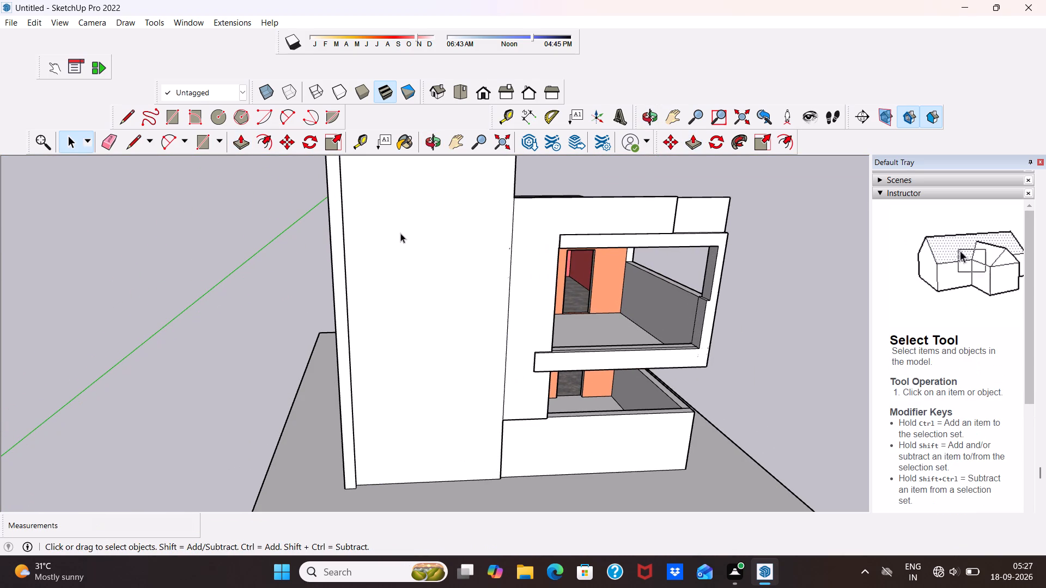
left_click(171, 114)
scroll(385, 224, "down", 2)
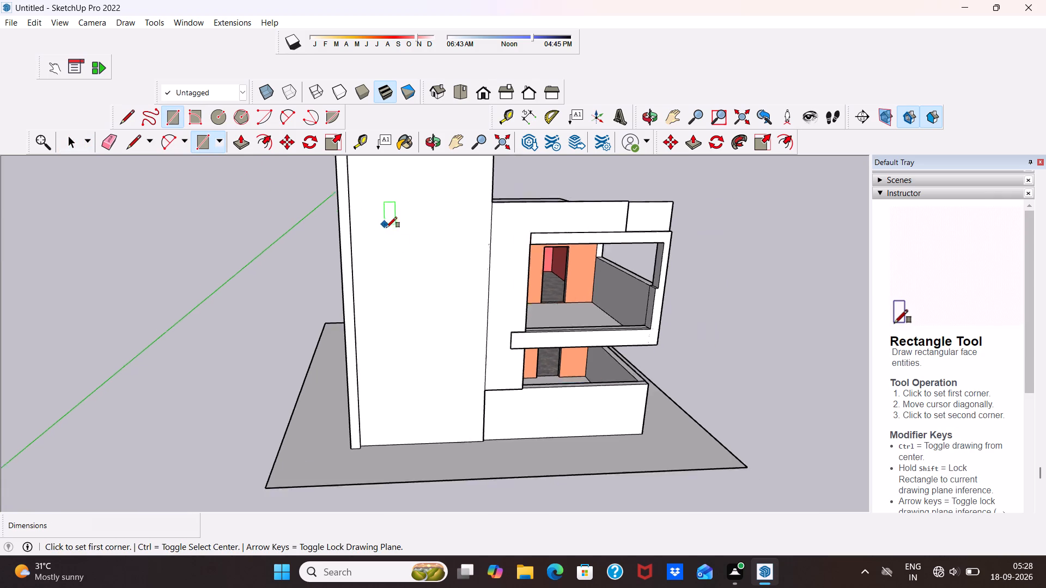
scroll(386, 228, "down", 3)
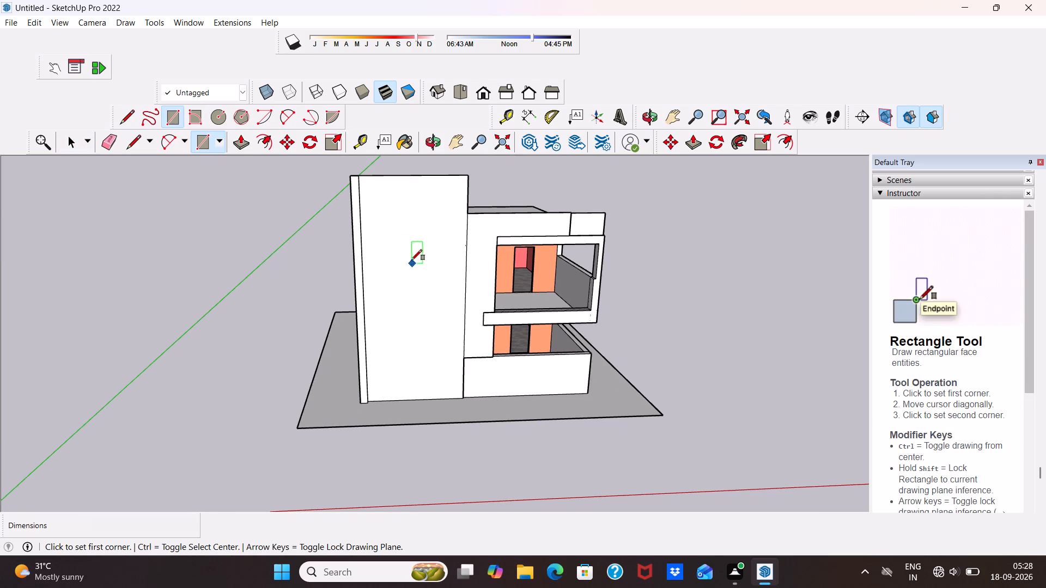
left_click(391, 229)
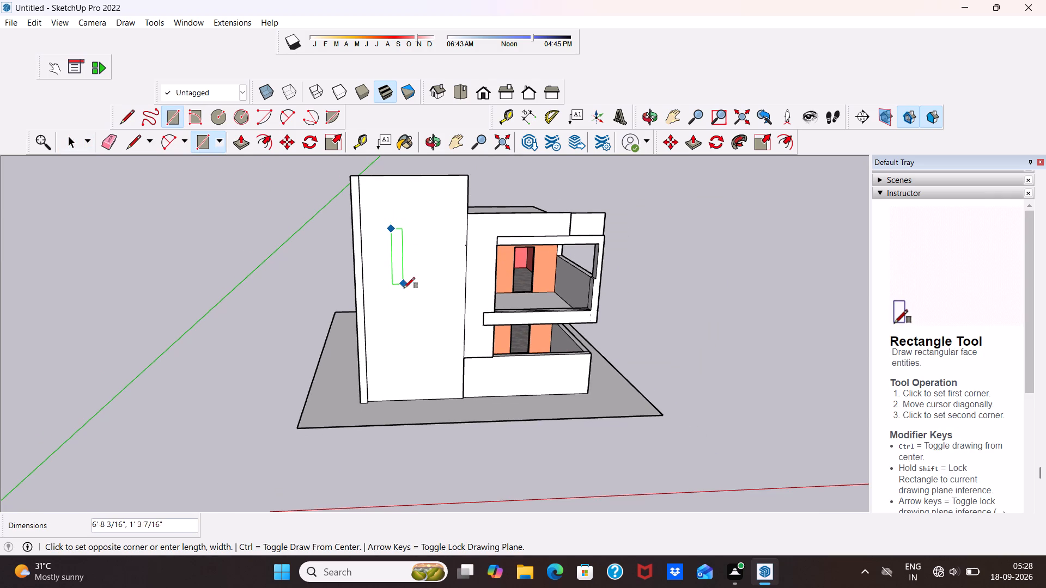
left_click(422, 313)
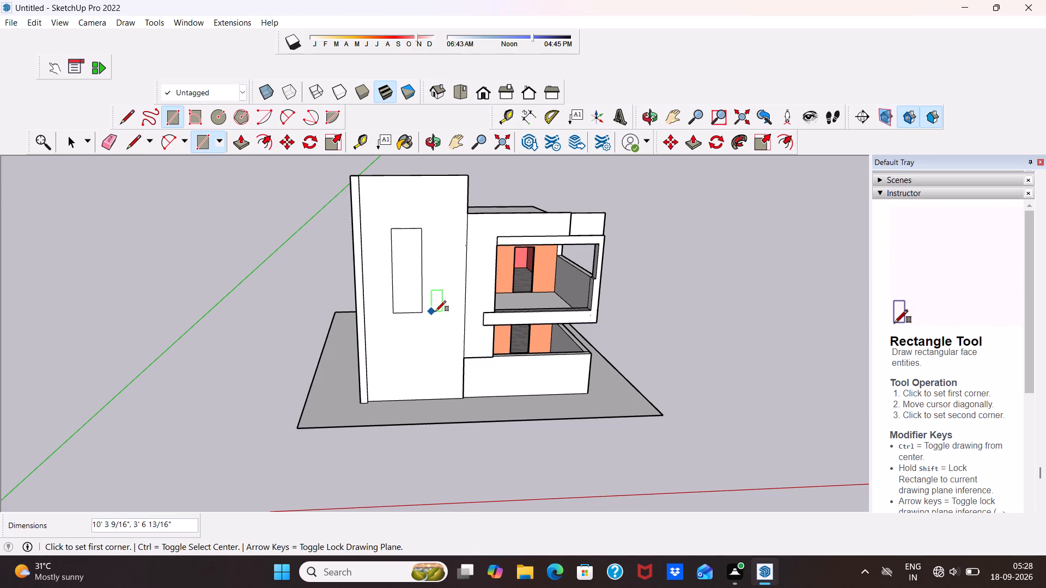
key("space")
Offset the upright rectangle's outline on the tall panel inward by about 6 3/4".
scroll(392, 270, "up", 4)
left_click(393, 267)
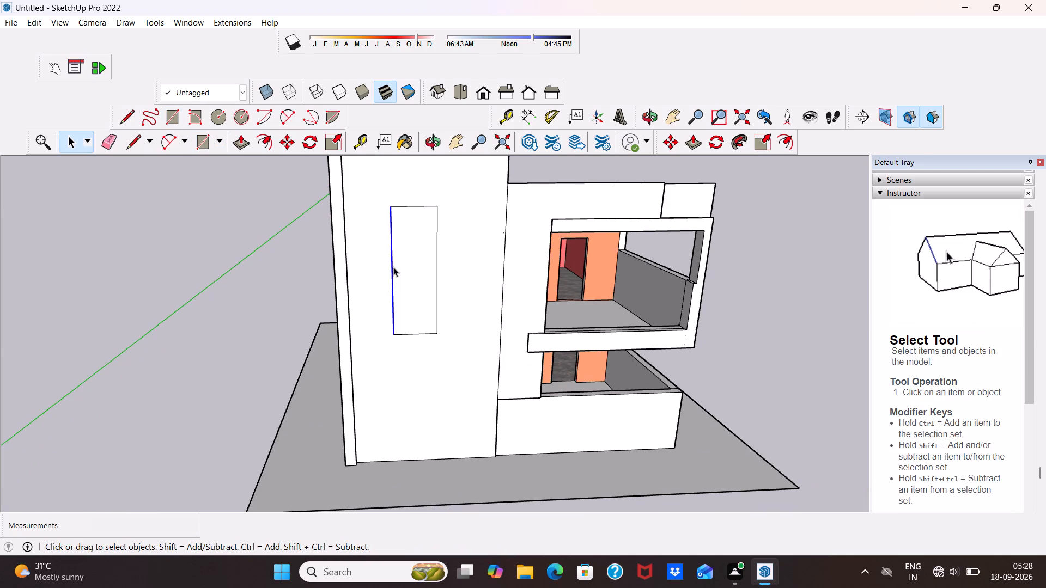
left_click(269, 245)
left_click(258, 137)
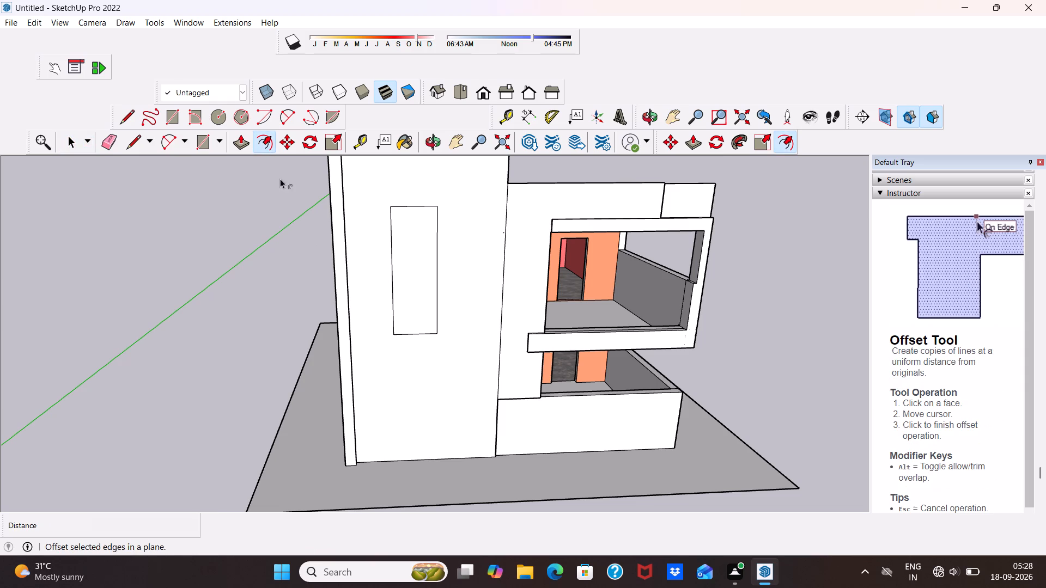
left_click(394, 275)
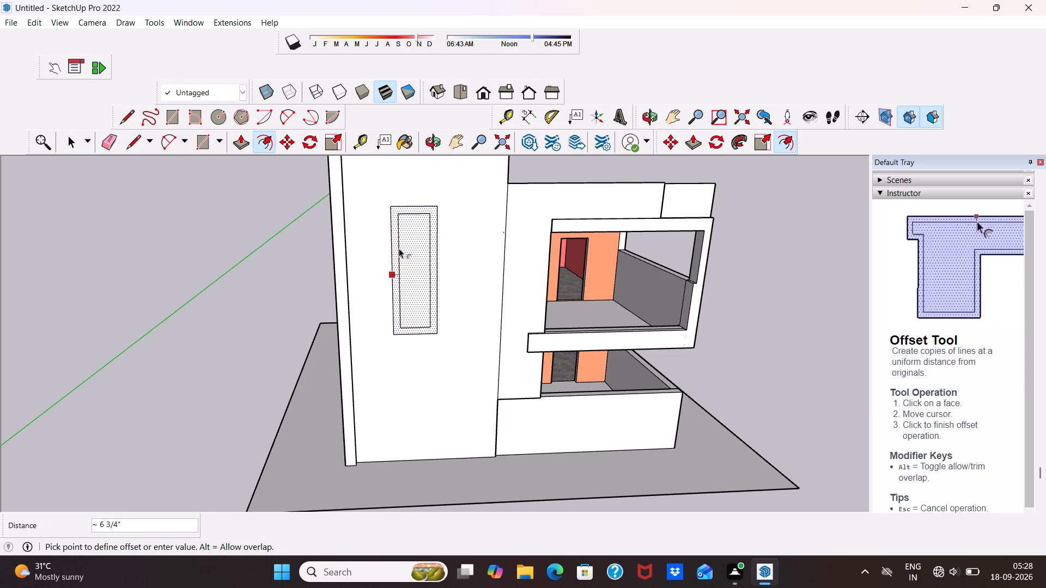
left_click(399, 248)
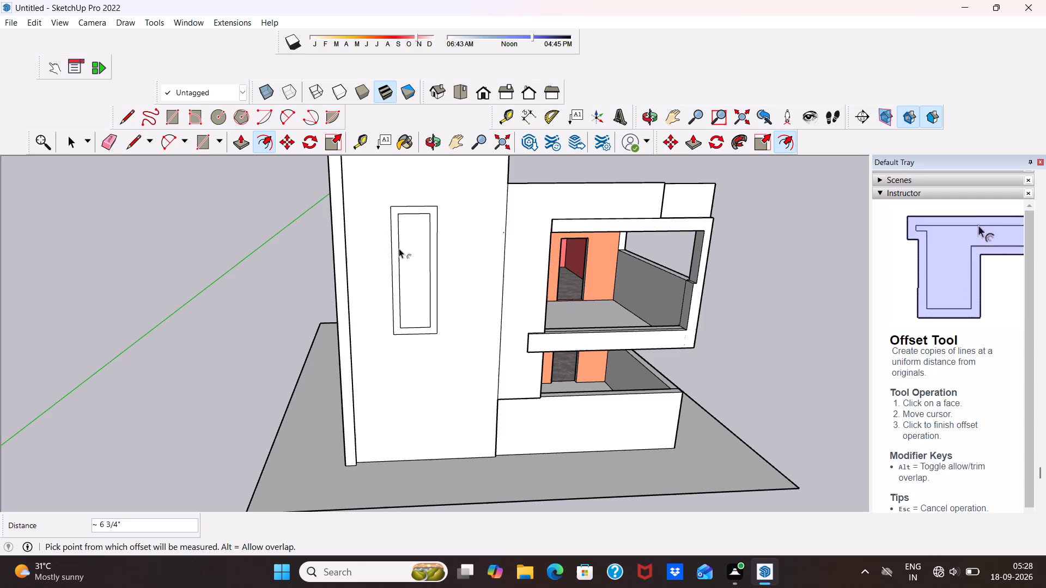
key("space")
left_click(299, 278)
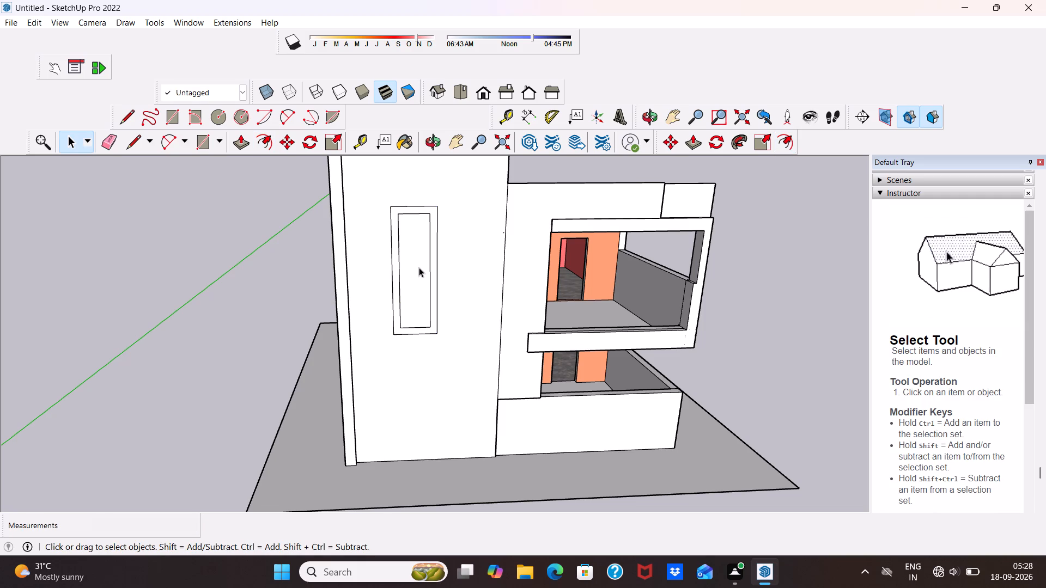
Push/Pull the border face between the two upright rectangles on the tall panel 2" outward.
left_click(238, 134)
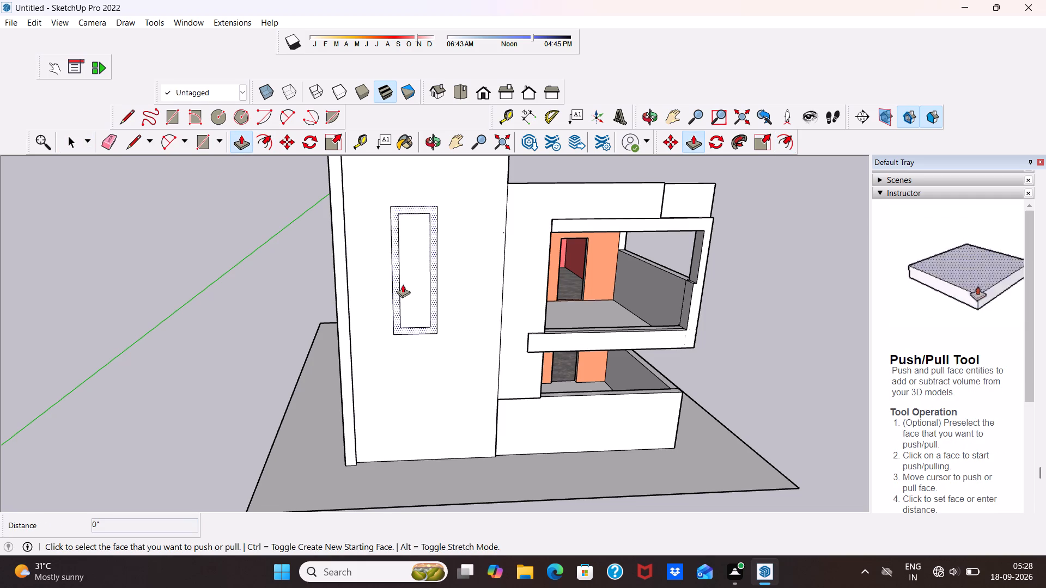
left_click(396, 283)
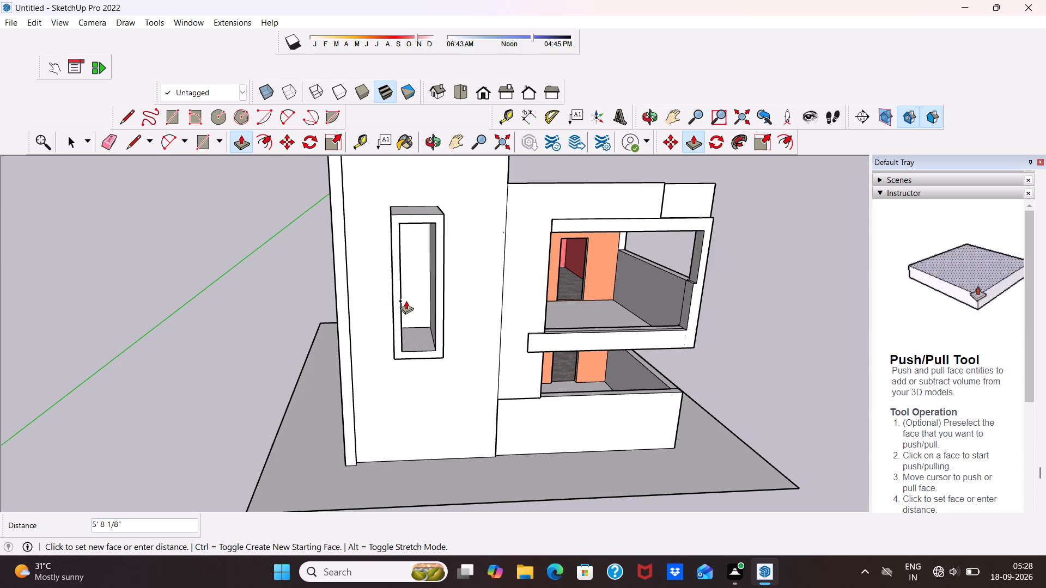
type("2\"")
key("Return")
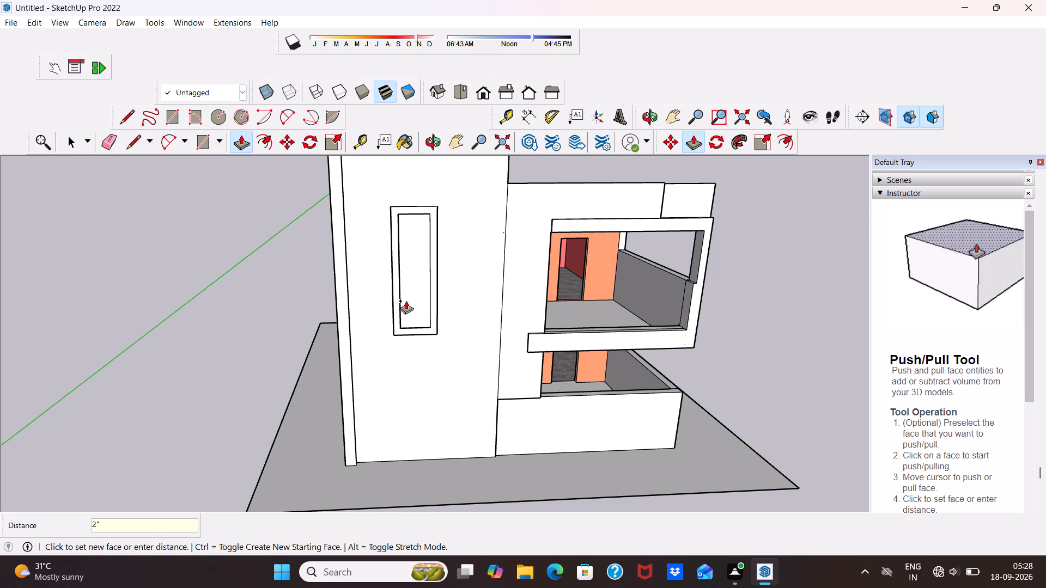
key("space")
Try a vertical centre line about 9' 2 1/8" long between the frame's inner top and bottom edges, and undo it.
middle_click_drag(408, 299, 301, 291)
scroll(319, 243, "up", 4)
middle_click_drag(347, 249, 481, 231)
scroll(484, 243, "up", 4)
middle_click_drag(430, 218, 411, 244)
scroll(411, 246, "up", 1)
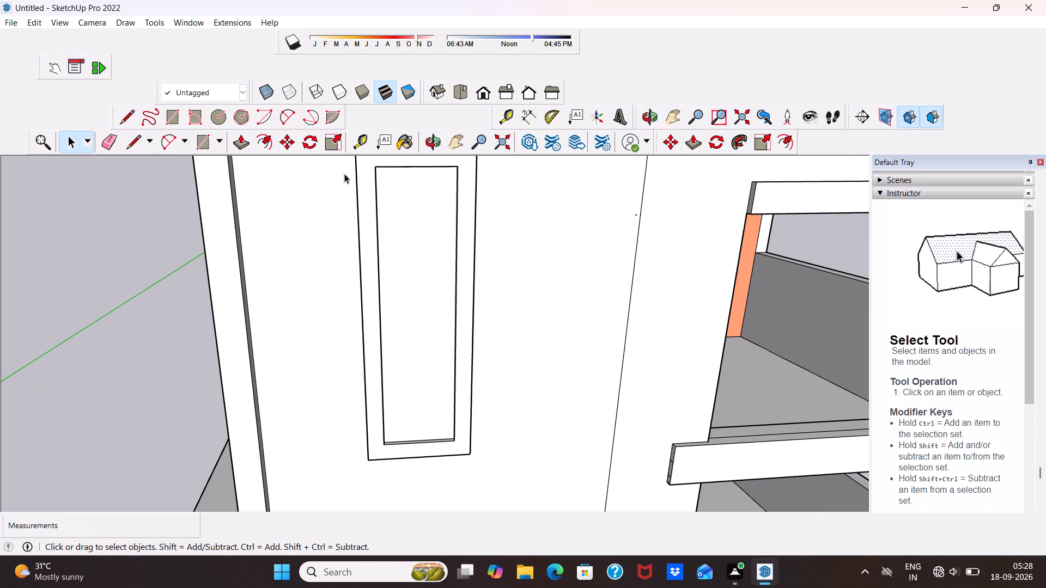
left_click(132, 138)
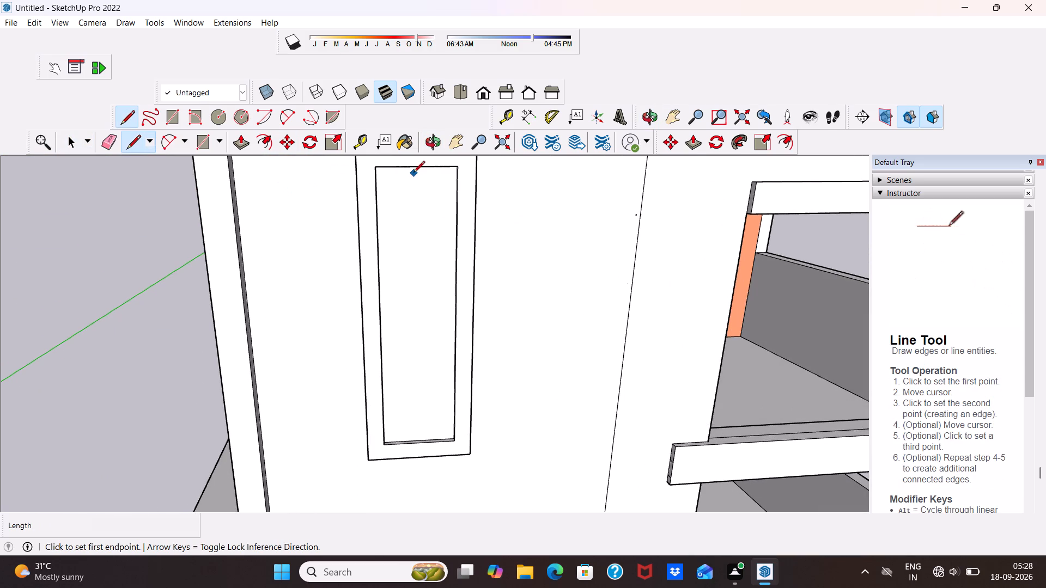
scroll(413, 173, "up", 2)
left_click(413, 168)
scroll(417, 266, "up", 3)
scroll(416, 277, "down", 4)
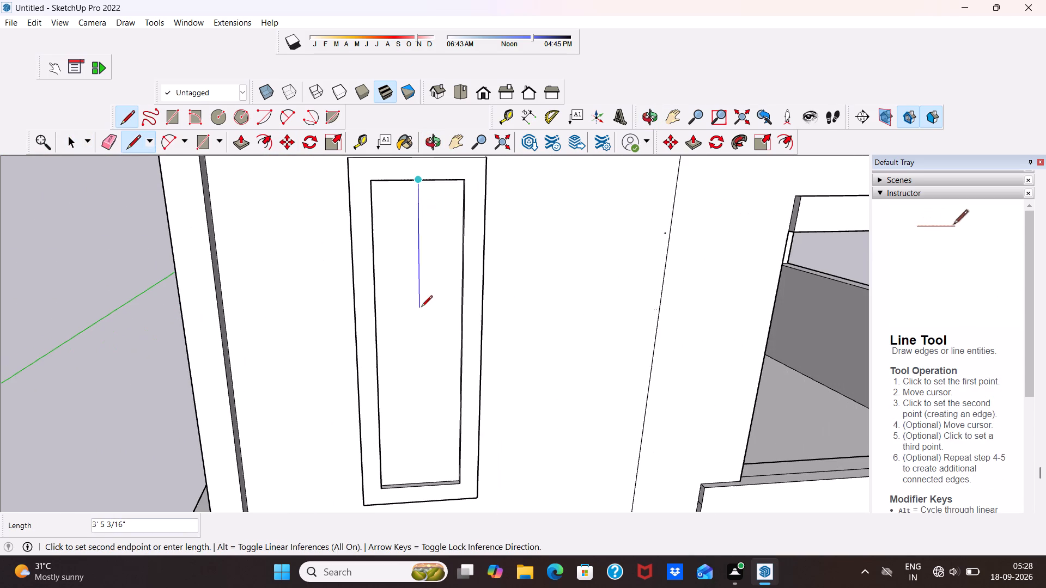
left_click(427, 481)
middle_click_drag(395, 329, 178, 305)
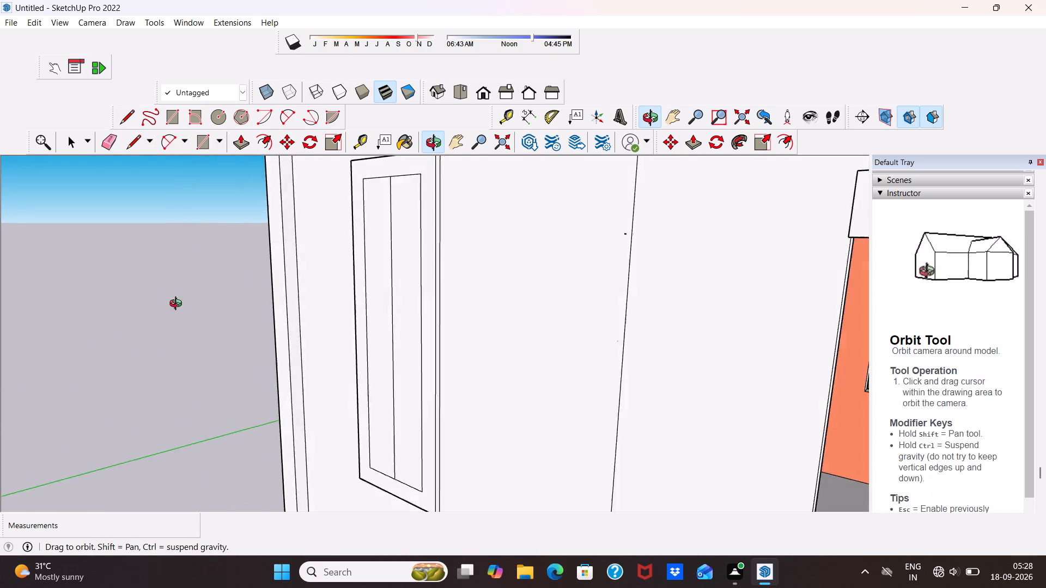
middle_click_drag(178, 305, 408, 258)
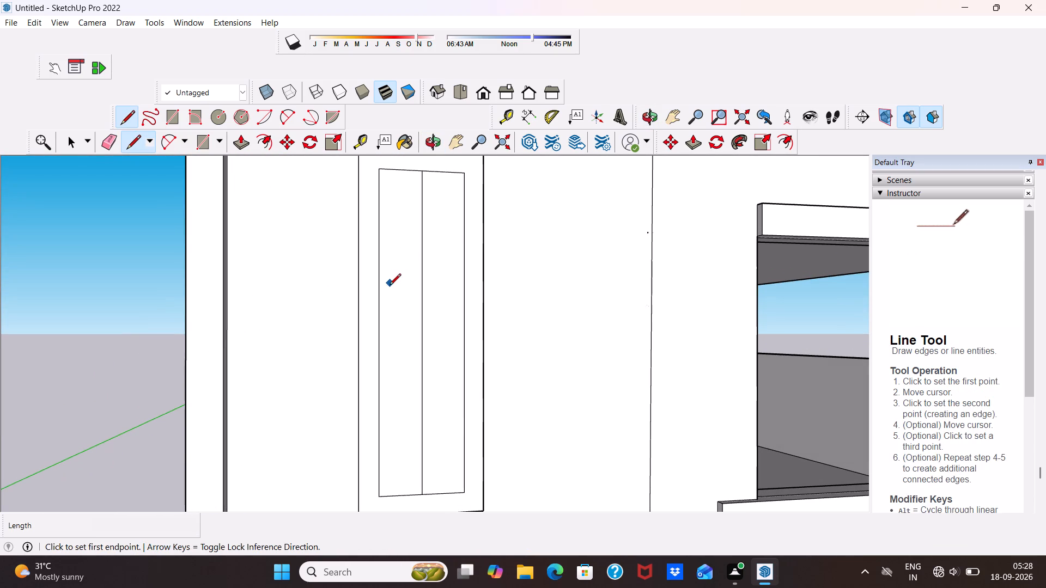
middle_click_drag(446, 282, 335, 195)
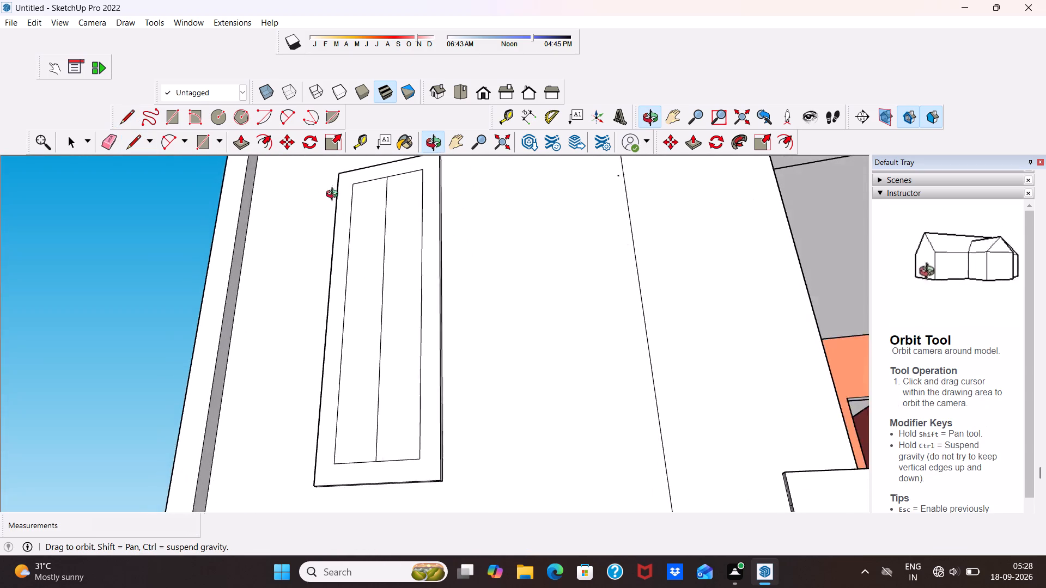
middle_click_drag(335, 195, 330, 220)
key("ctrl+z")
Draw a vertical line about 9' 2 1/8" long on the recessed face, joining the midpoints of its top and bottom edges.
scroll(387, 199, "up", 1)
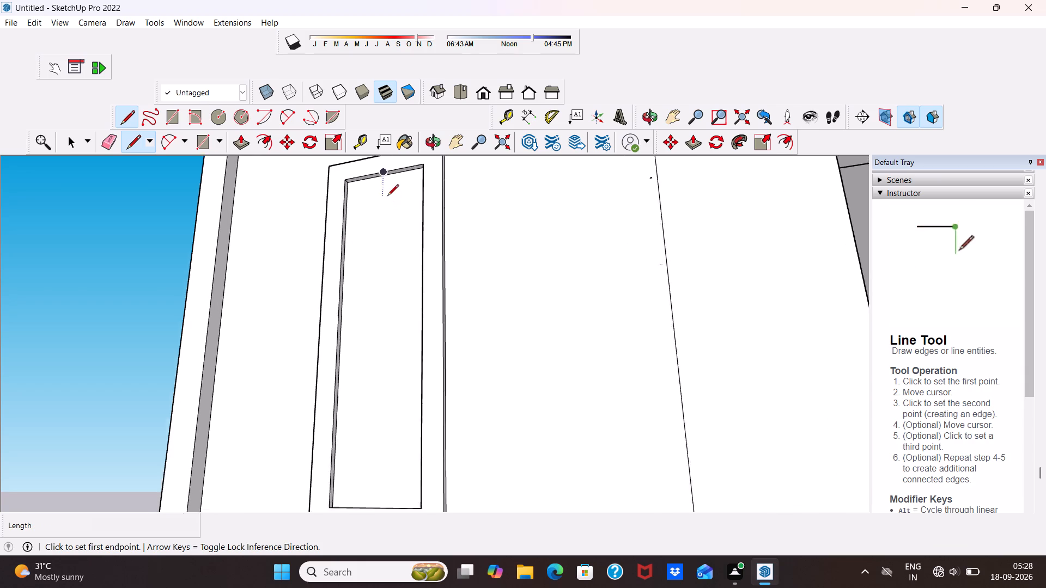
scroll(387, 197, "up", 7)
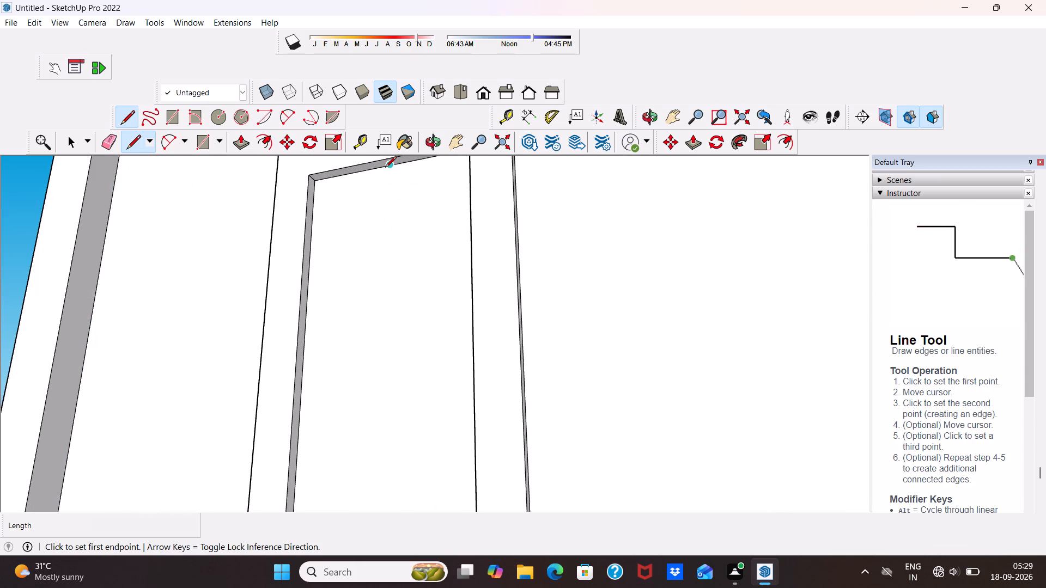
left_click(386, 167)
scroll(384, 181, "down", 15)
scroll(368, 377, "up", 1)
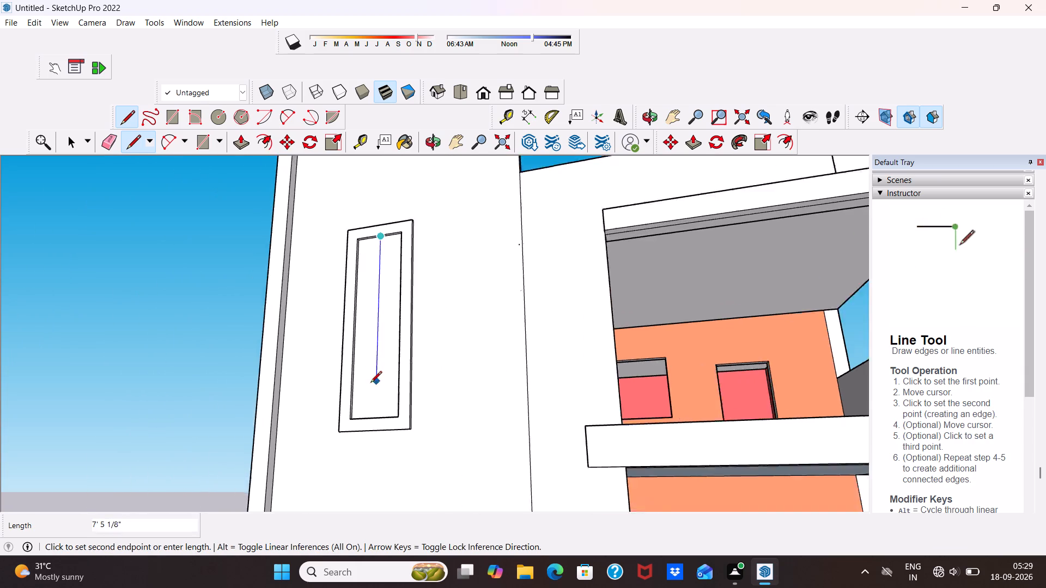
scroll(370, 383, "up", 4)
middle_click_drag(373, 418, 385, 481)
scroll(391, 432, "up", 4)
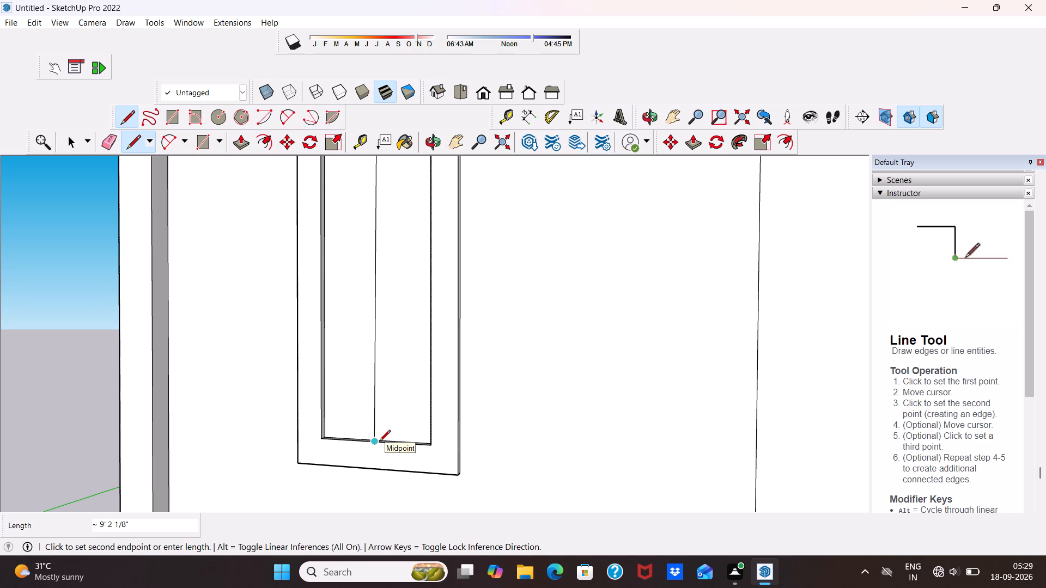
left_click(379, 442)
scroll(356, 291, "up", 2)
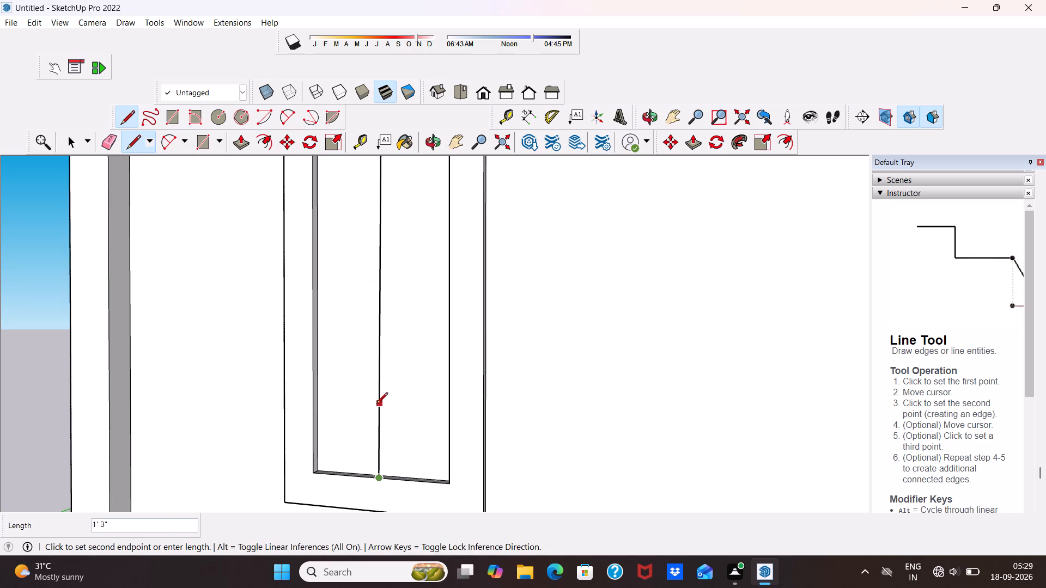
key("space")
Draw a horizontal line about 2' 5 3/8" long across the upper part of the recessed face, between the frame's inner sides.
scroll(369, 262, "down", 5)
scroll(306, 192, "down", 3)
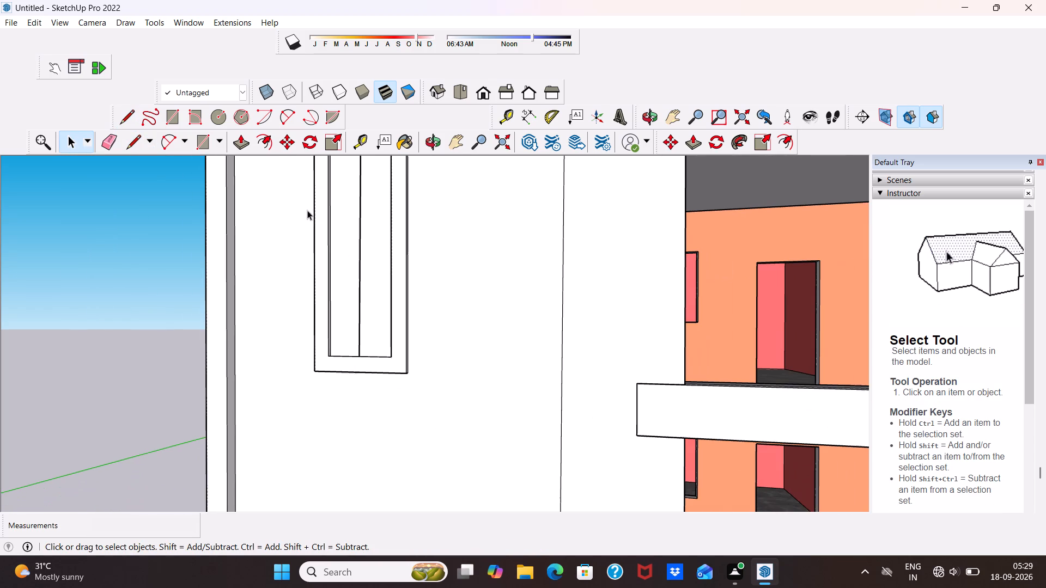
left_click(136, 137)
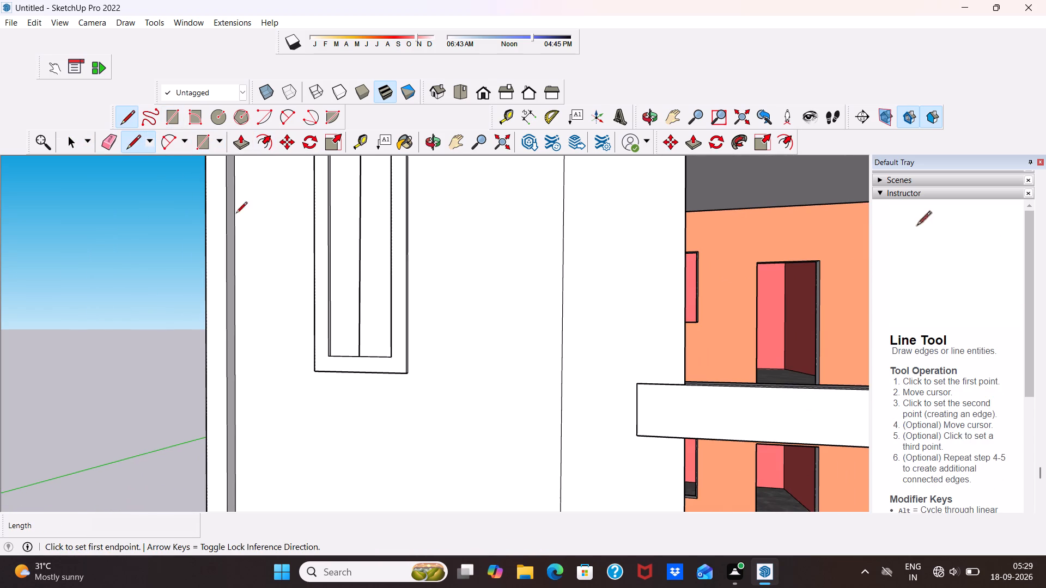
scroll(354, 217, "up", 5)
scroll(350, 237, "down", 10)
middle_click_drag(356, 228, 384, 218)
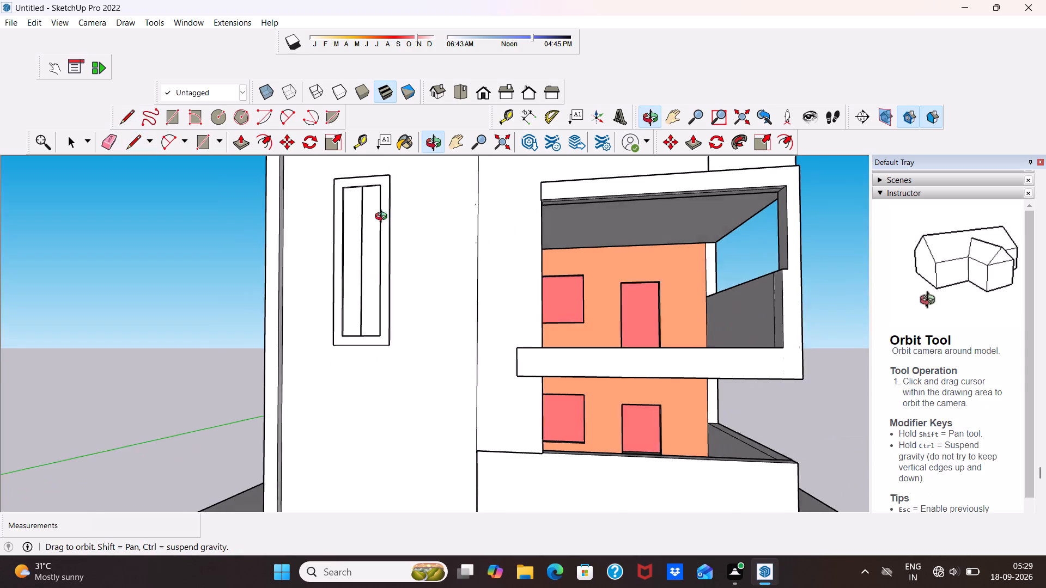
middle_click_drag(384, 218, 412, 257)
scroll(365, 229, "up", 5)
middle_click_drag(364, 226, 260, 277)
scroll(268, 267, "up", 4)
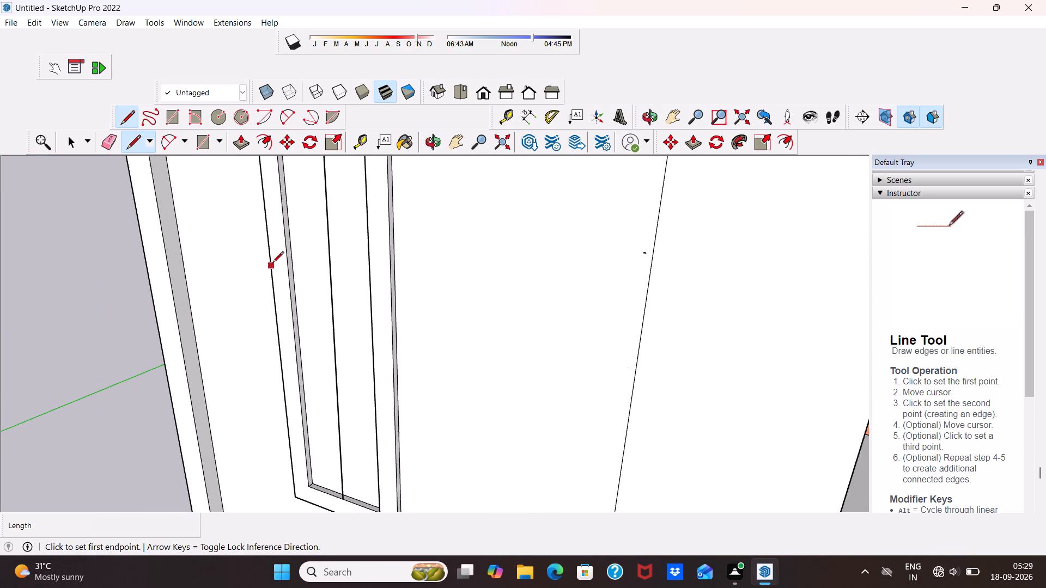
left_click(290, 243)
scroll(342, 253, "down", 4)
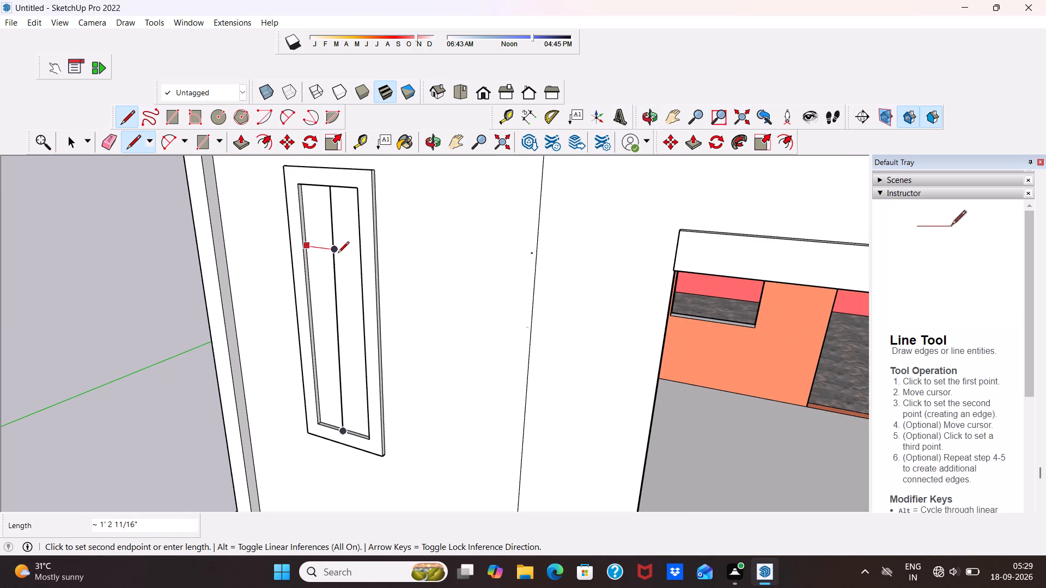
middle_click_drag(338, 254, 460, 254)
scroll(387, 265, "up", 3)
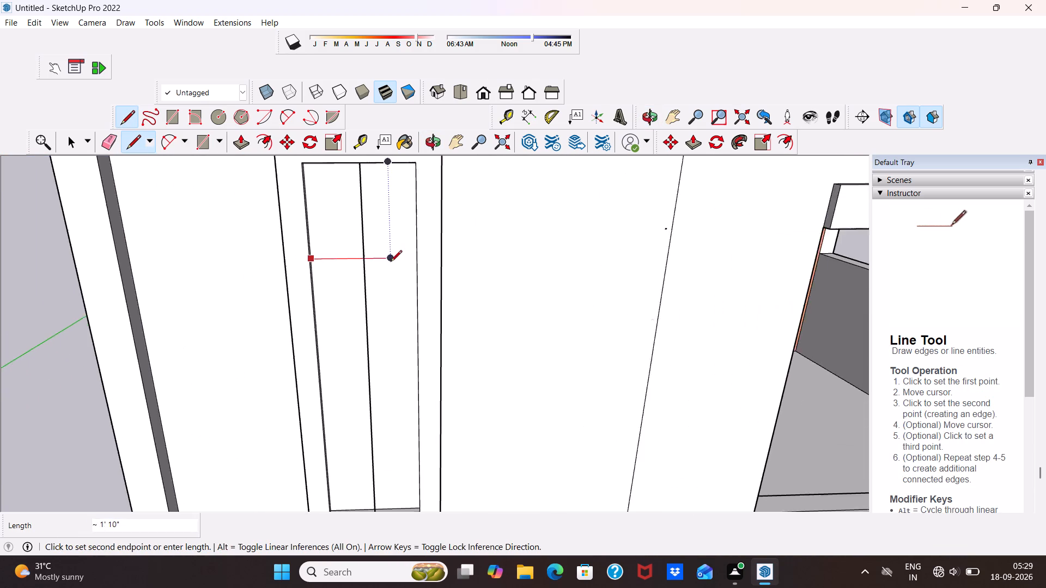
scroll(391, 262, "up", 1)
middle_click_drag(394, 263, 453, 257)
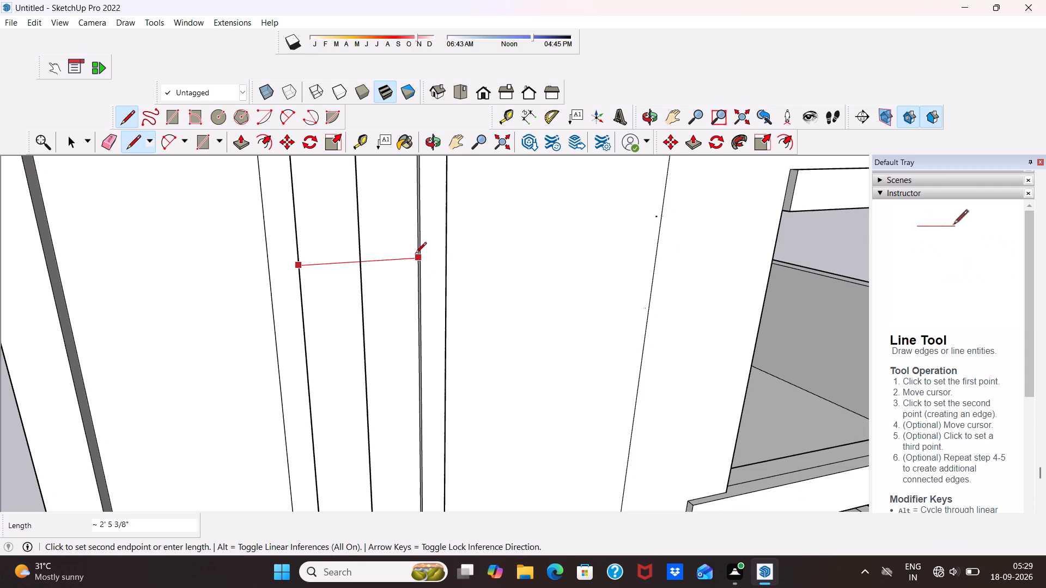
left_click(416, 258)
scroll(416, 258, "down", 5)
scroll(360, 305, "down", 3)
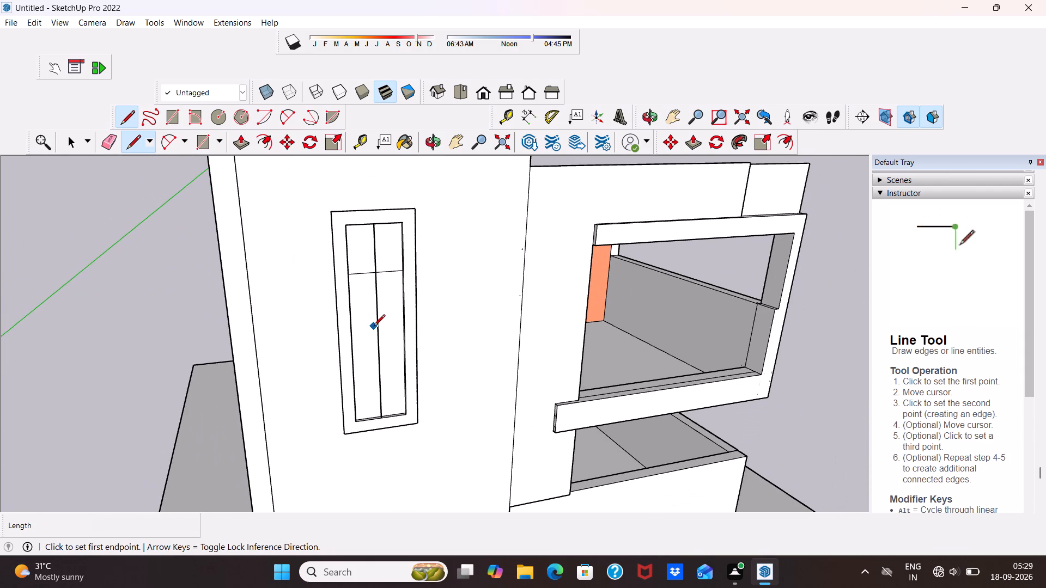
Draw a second horizontal line about 2' 5 3/8" long across the recessed face, below the first horizontal line.
middle_click_drag(374, 327, 270, 262)
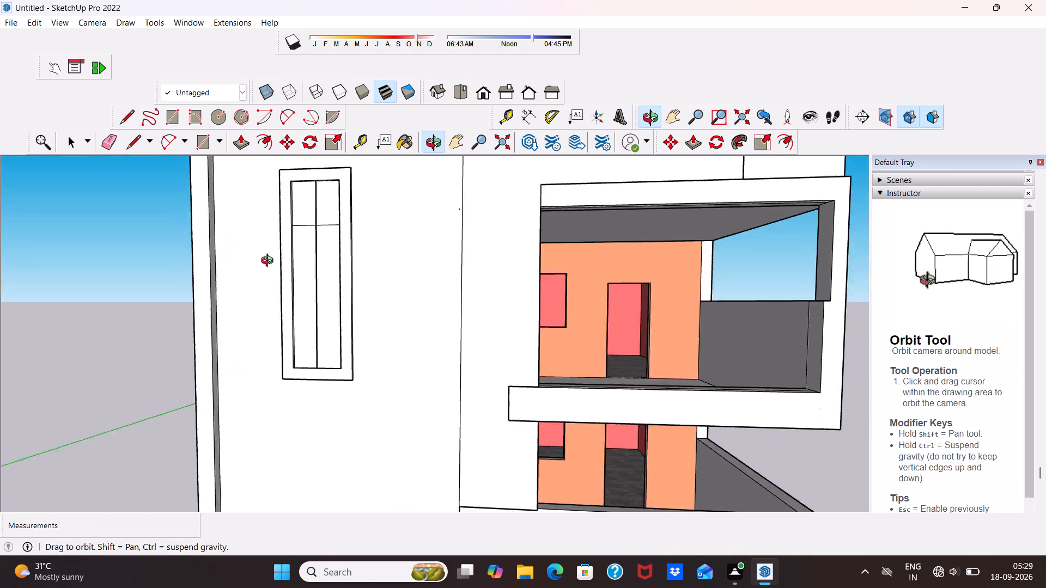
middle_click_drag(270, 262, 241, 281)
scroll(294, 276, "up", 12)
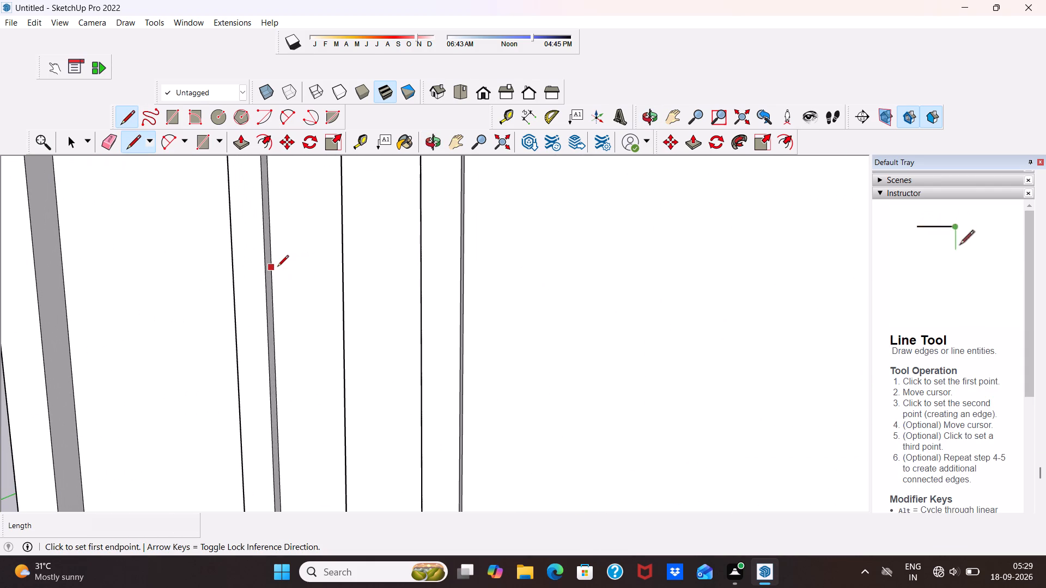
left_click(275, 272)
scroll(358, 278, "down", 1)
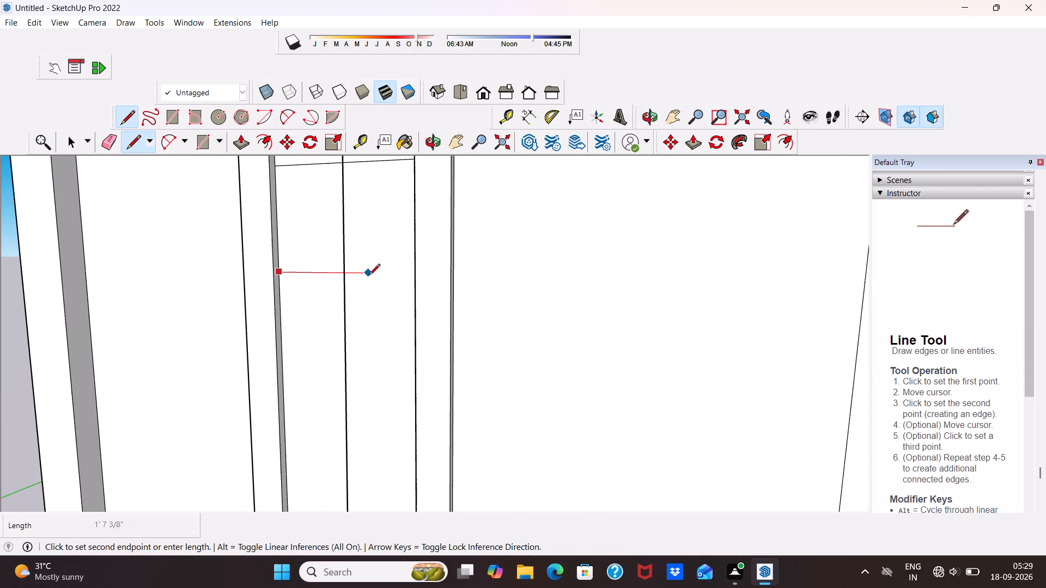
middle_click_drag(394, 271, 515, 258)
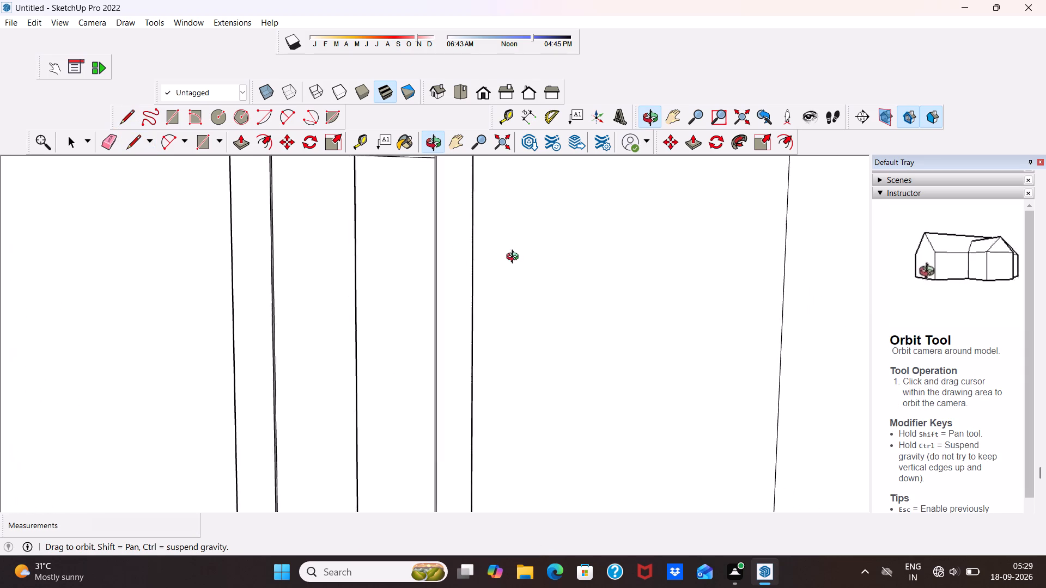
middle_click_drag(515, 258, 582, 271)
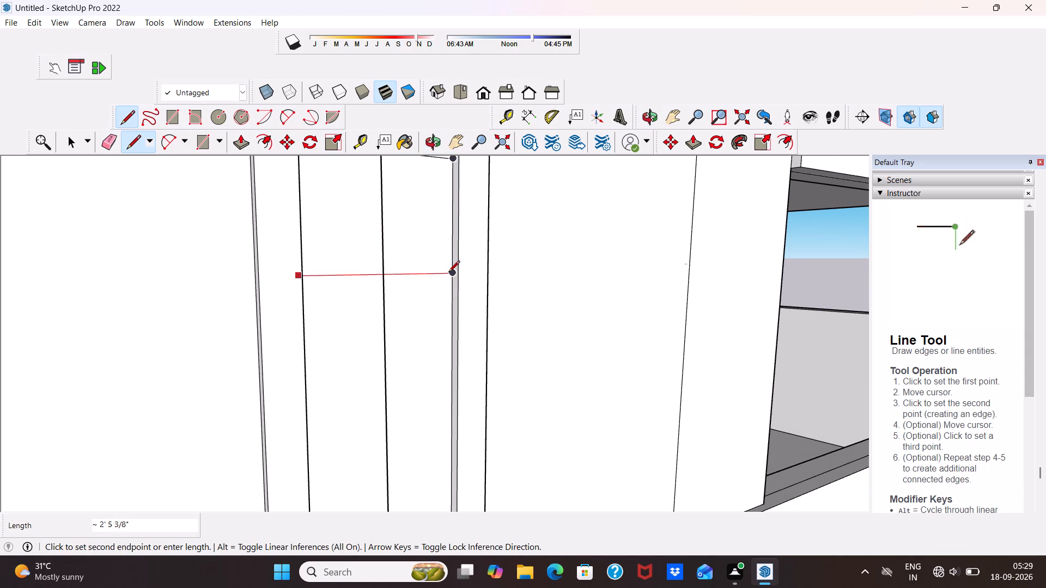
left_click(448, 273)
scroll(448, 273, "down", 5)
Draw a third horizontal line about 2' 5 3/8" long across the recessed face, below the second one.
middle_click_drag(395, 349, 297, 328)
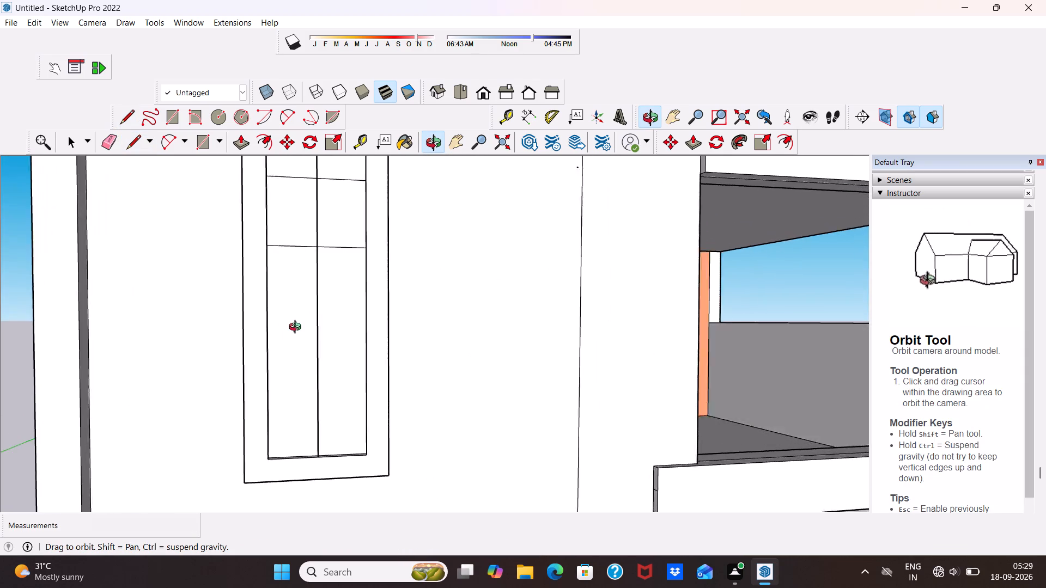
middle_click_drag(297, 328, 259, 350)
scroll(237, 364, "up", 6)
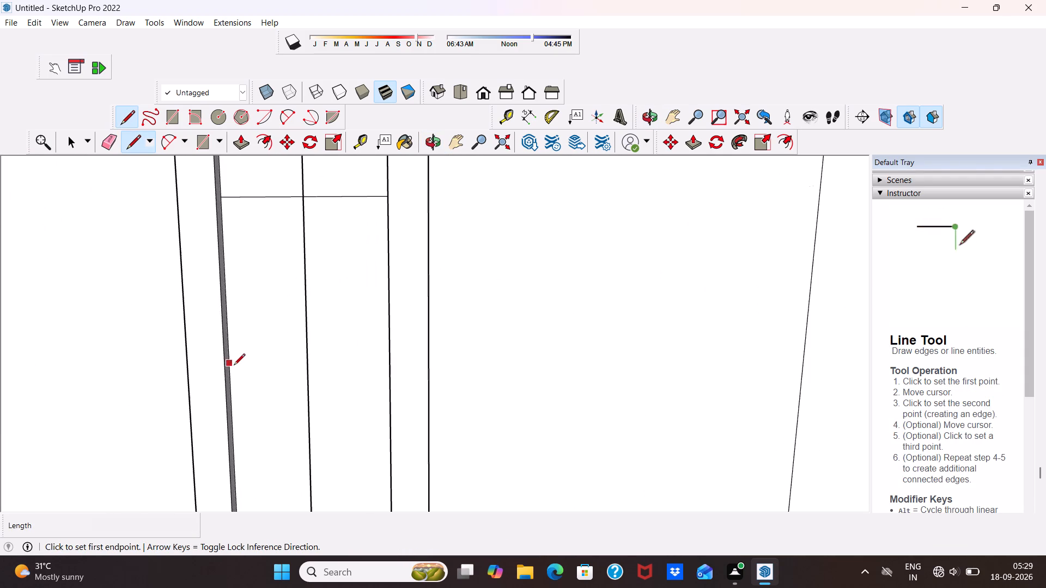
left_click(228, 339)
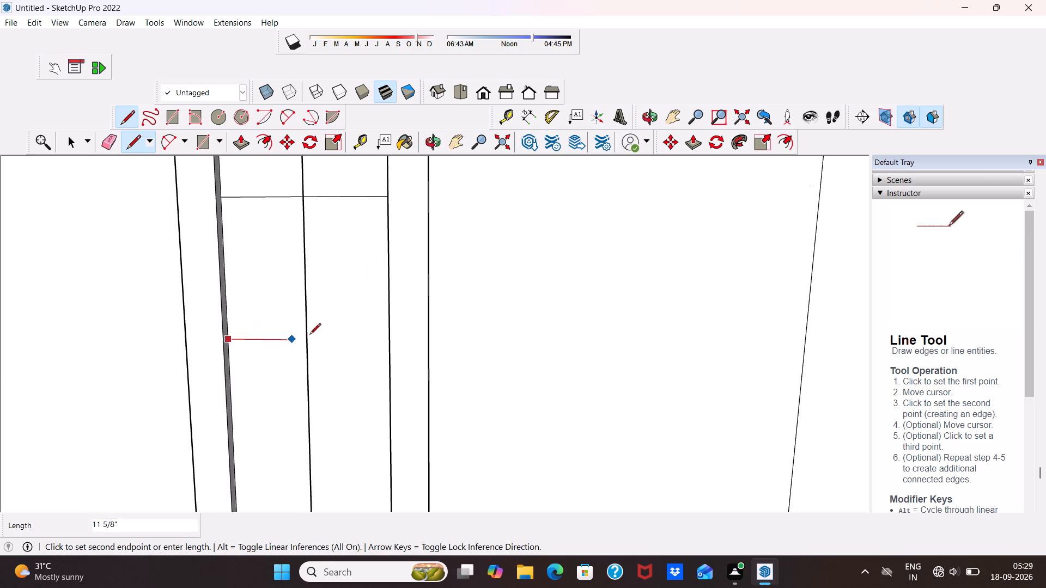
scroll(312, 336, "down", 3)
middle_click_drag(331, 337, 515, 347)
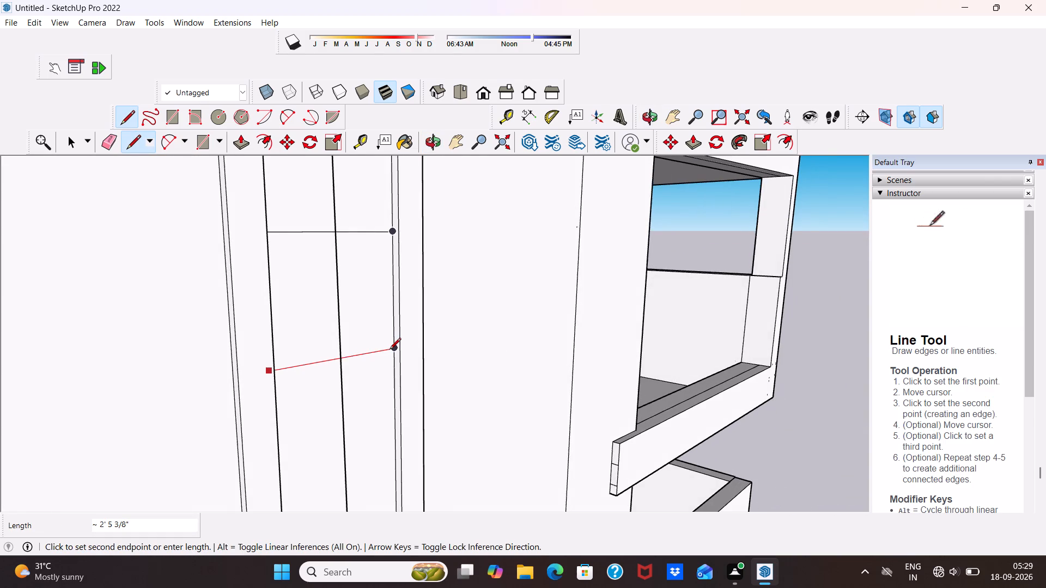
scroll(390, 350, "up", 2)
left_click(393, 352)
scroll(387, 321, "down", 6)
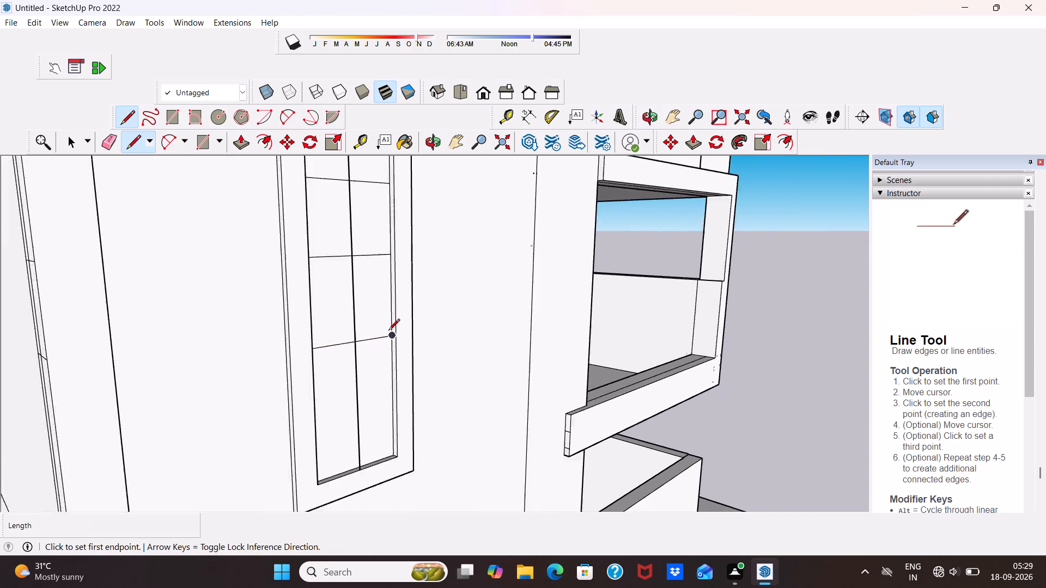
scroll(388, 331, "down", 3)
Draw a fourth horizontal line about 2' 5 3/8" long across the recessed window face, below the third one.
middle_click_drag(392, 347, 291, 365)
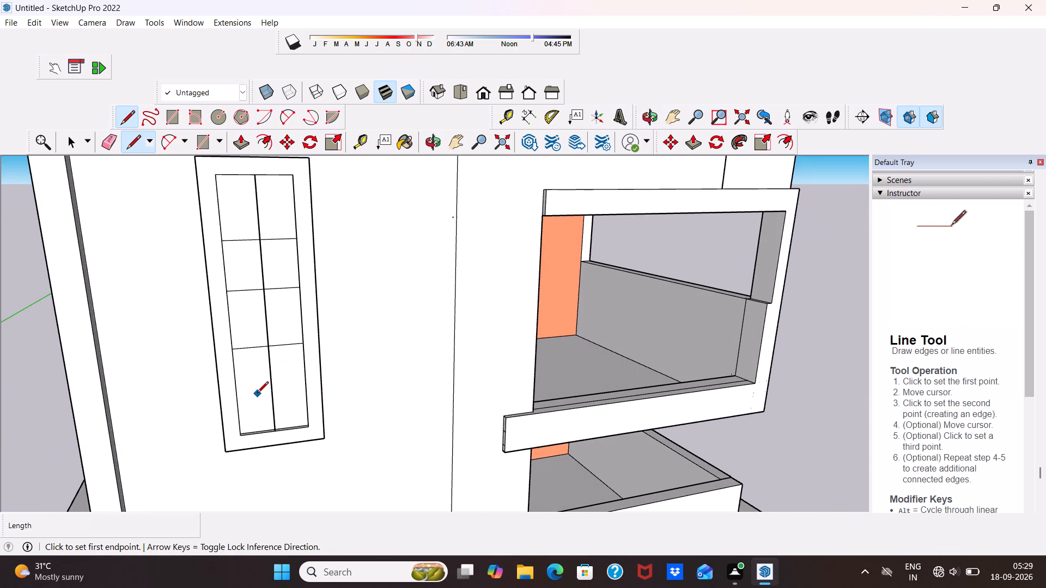
middle_click_drag(257, 394, 193, 389)
scroll(193, 389, "up", 3)
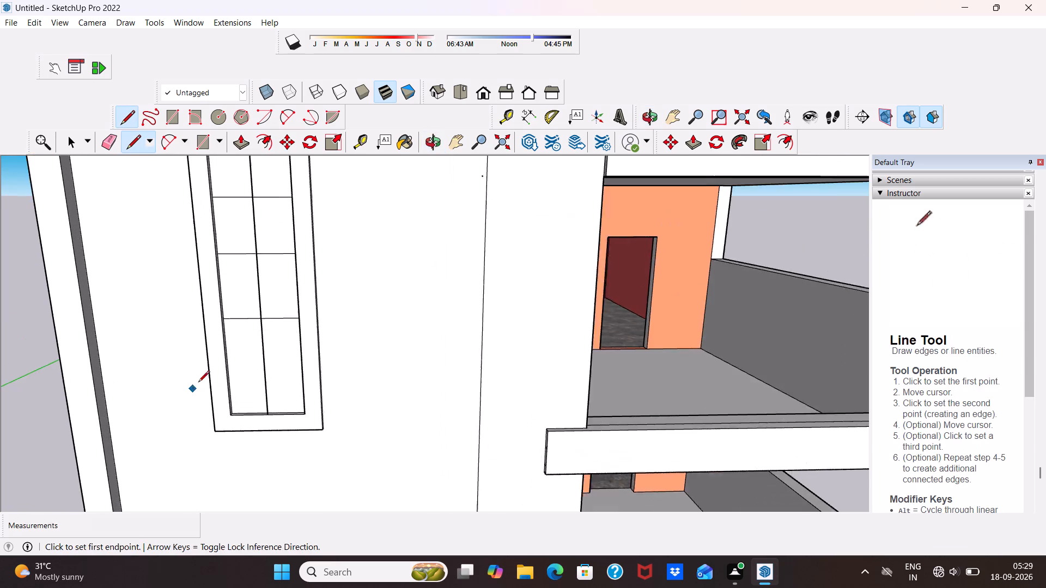
middle_click_drag(246, 361, 198, 385)
scroll(192, 385, "up", 3)
scroll(230, 359, "up", 4)
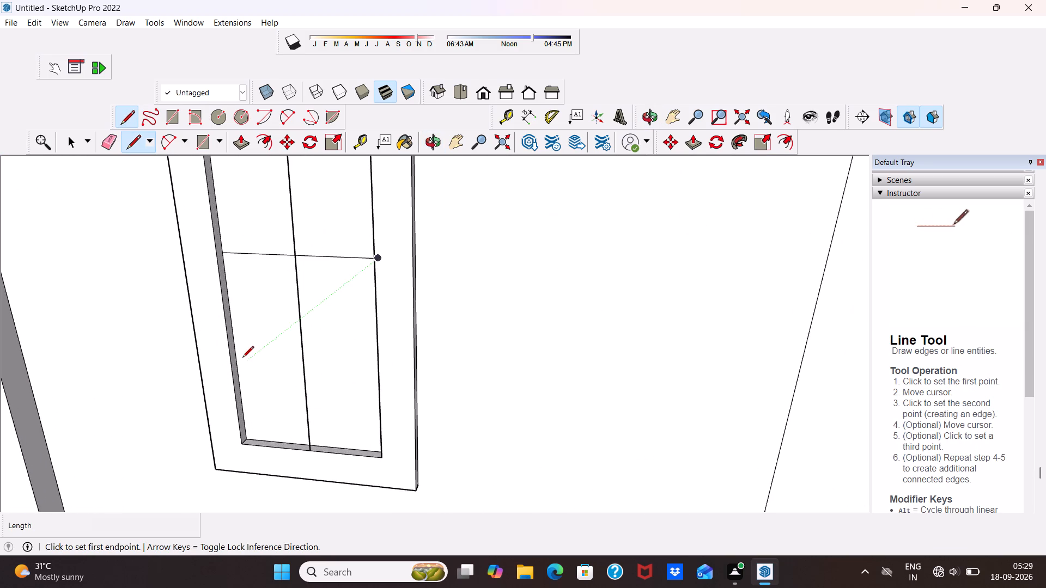
left_click(237, 364)
scroll(285, 354, "down", 4)
middle_click_drag(294, 362, 447, 362)
scroll(440, 379, "up", 2)
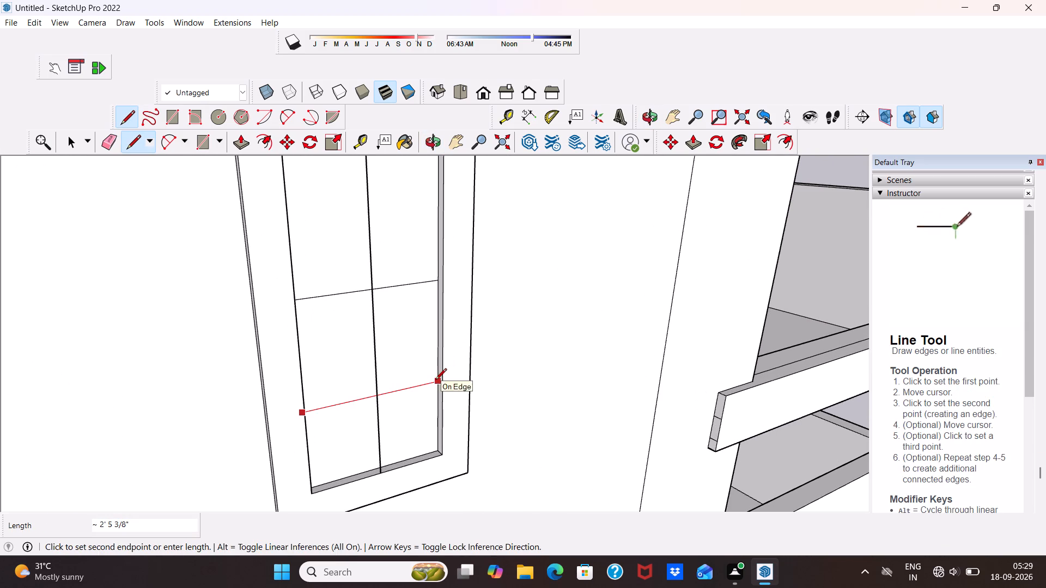
left_click(435, 380)
key("space")
scroll(430, 378, "down", 4)
scroll(452, 334, "down", 3)
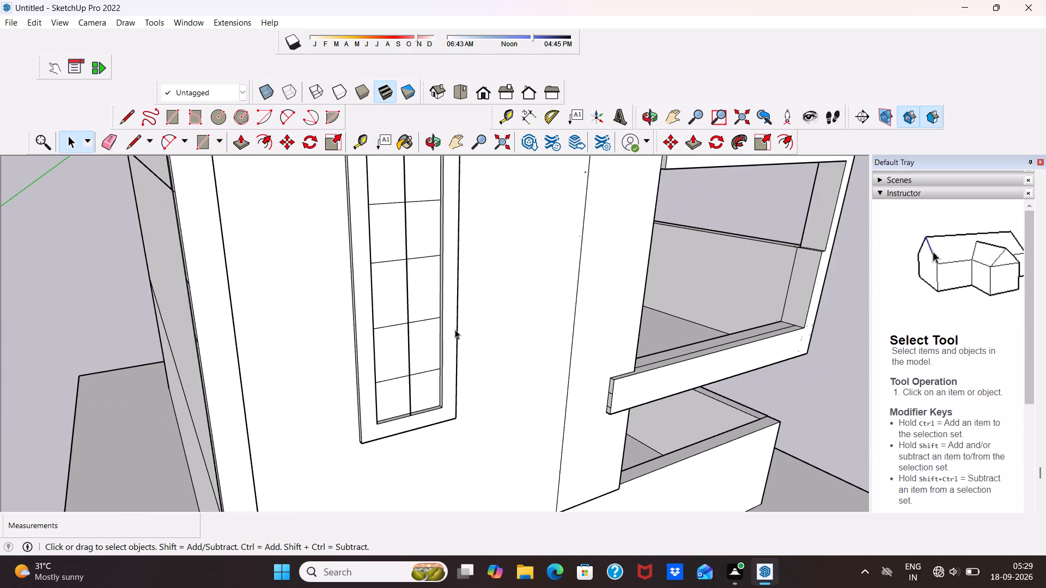
Examine the divided window and the building's whole front elevation.
middle_click_drag(455, 329, 358, 310)
scroll(361, 309, "up", 1)
scroll(361, 305, "down", 12)
scroll(352, 269, "up", 5)
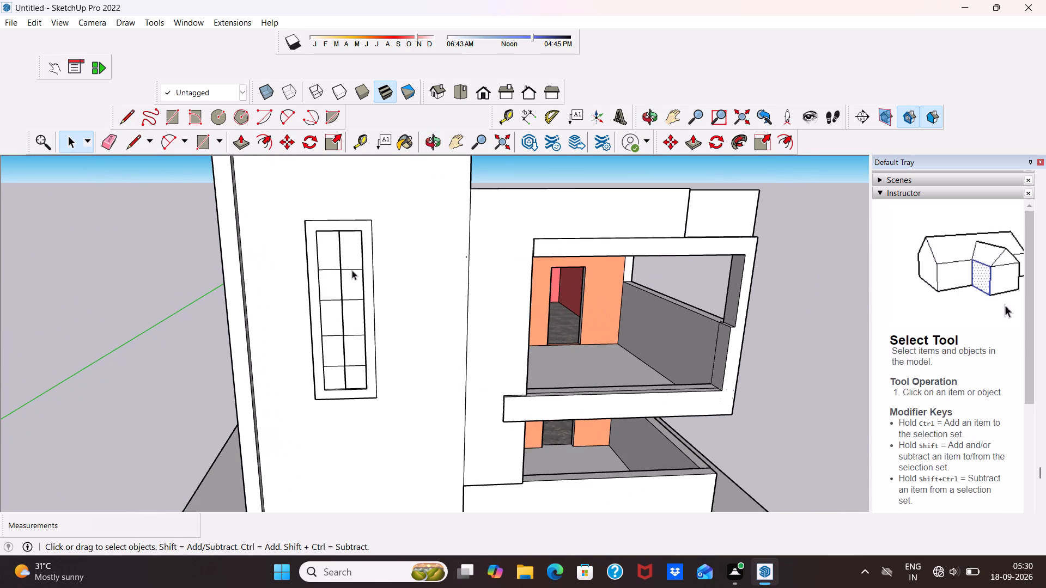
scroll(335, 266, "down", 5)
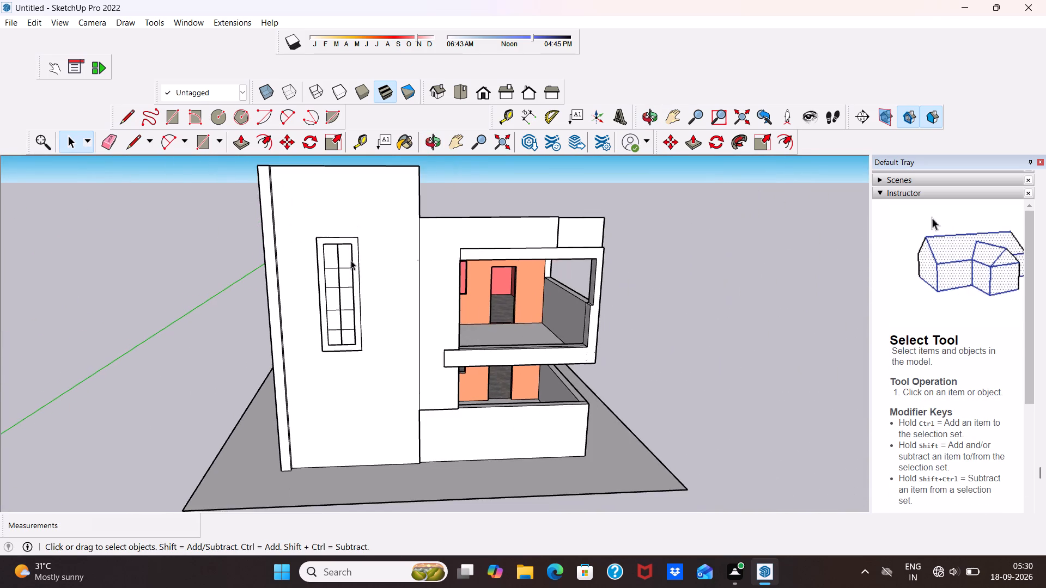
scroll(351, 260, "down", 1)
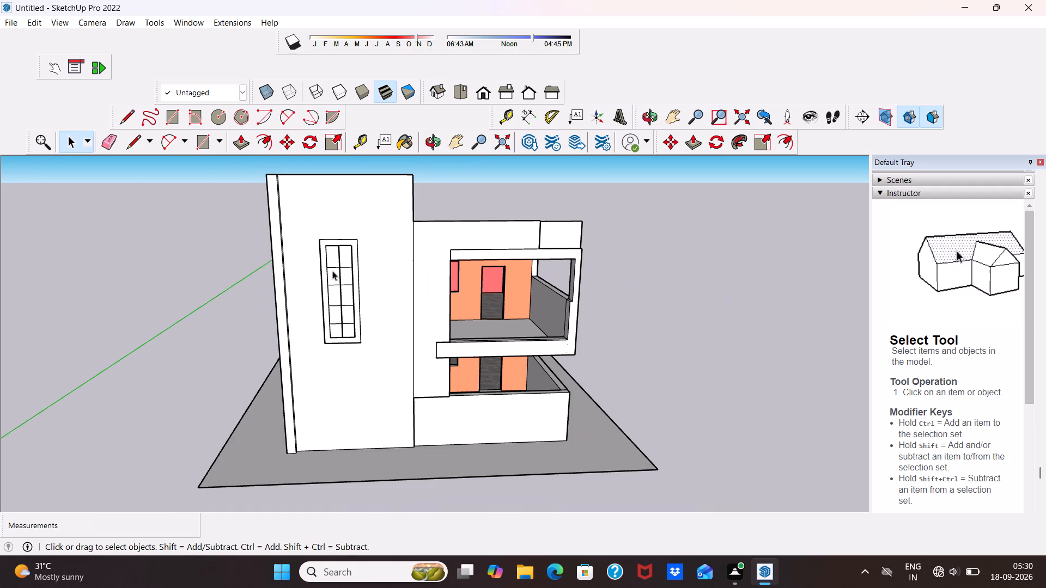
scroll(350, 274, "down", 1)
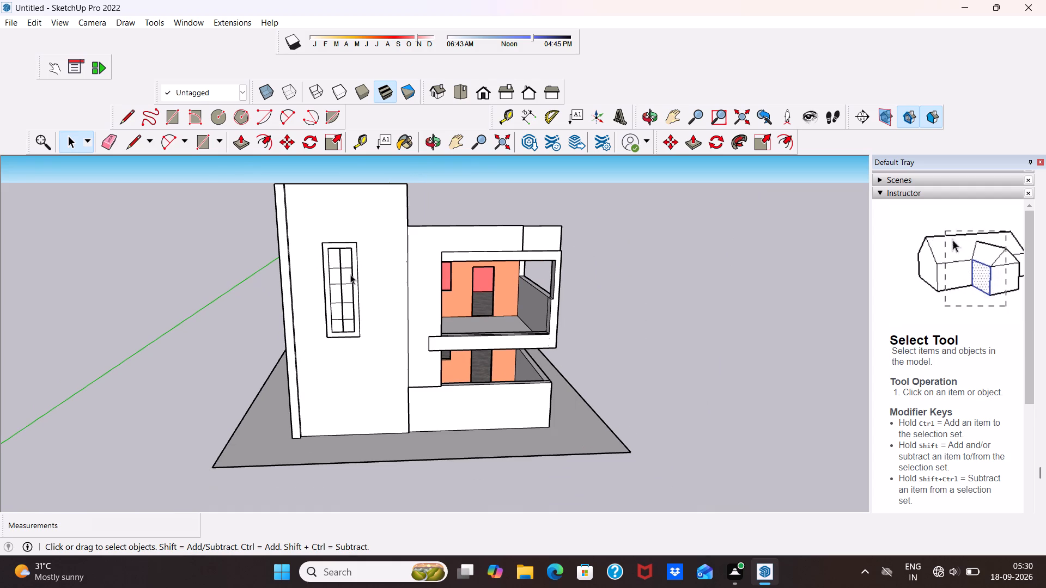
middle_click(350, 274)
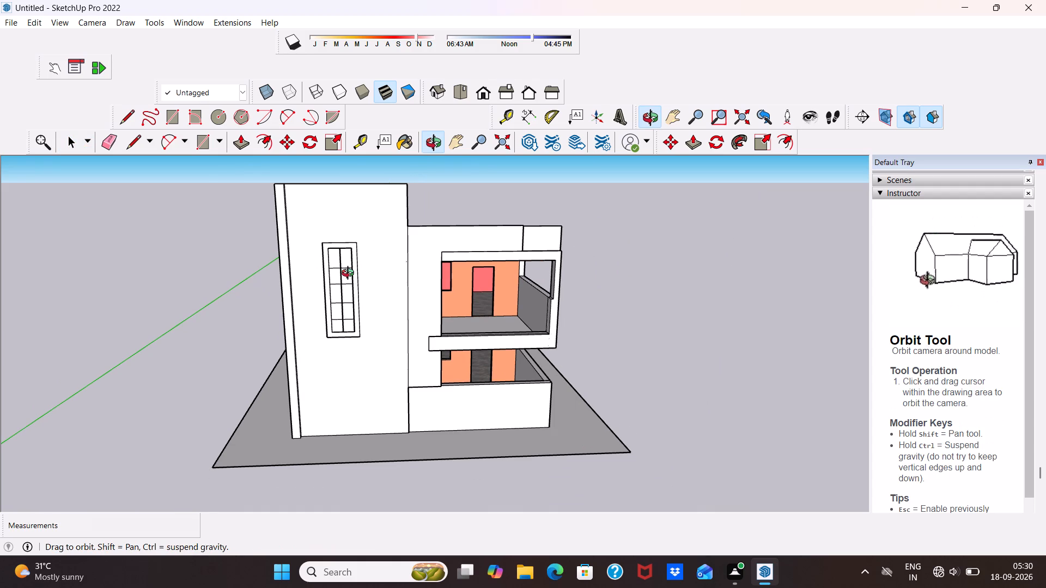
scroll(350, 274, "up", 4)
scroll(288, 285, "down", 2)
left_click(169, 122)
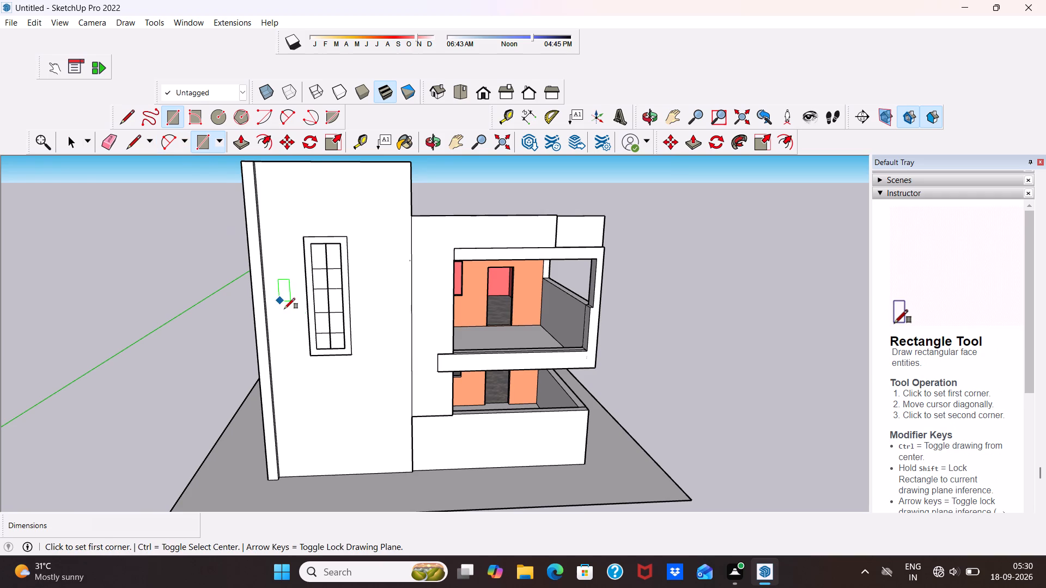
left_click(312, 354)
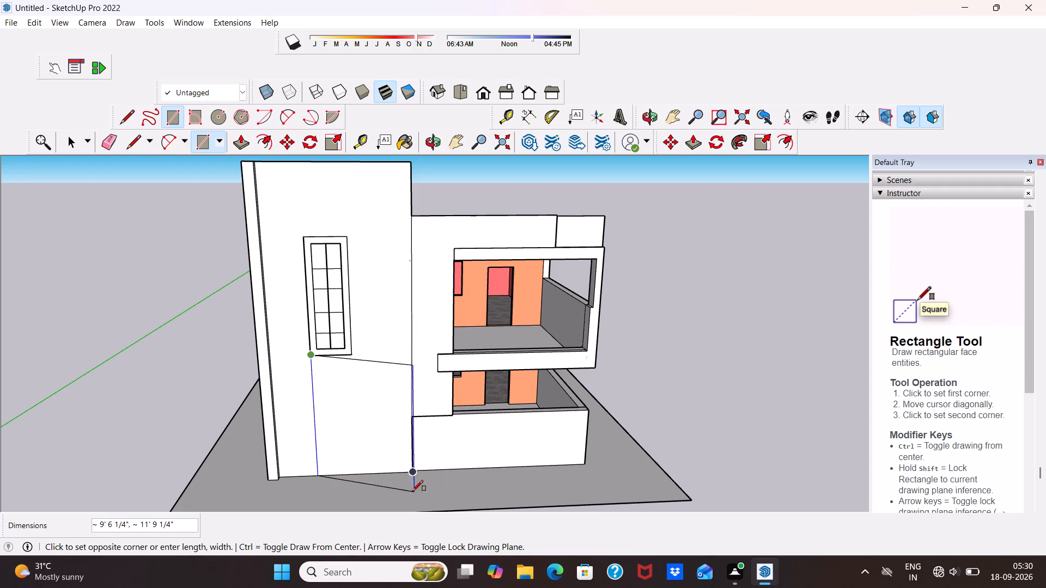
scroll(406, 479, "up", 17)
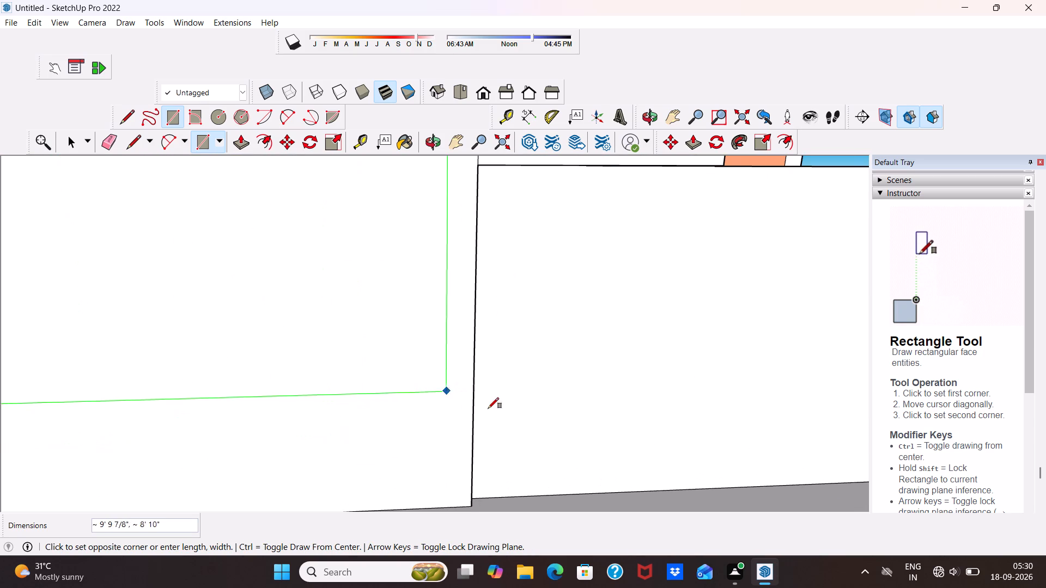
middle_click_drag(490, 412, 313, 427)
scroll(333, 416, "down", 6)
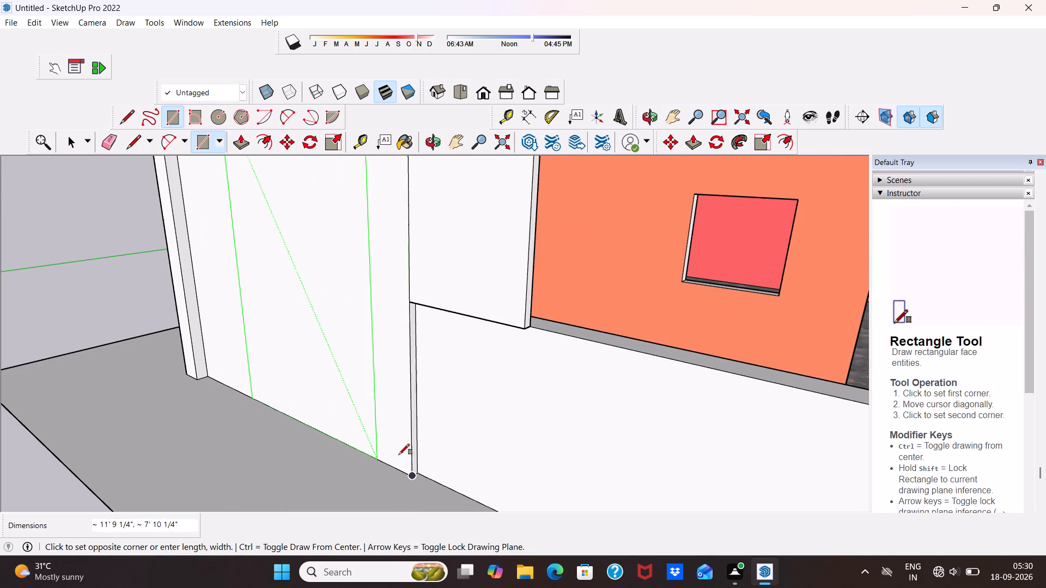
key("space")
Push/Pull the narrow vertical end face beside the ground-floor front wall by 16' 8 1/2", along that wall to its far corner.
scroll(459, 400, "down", 9)
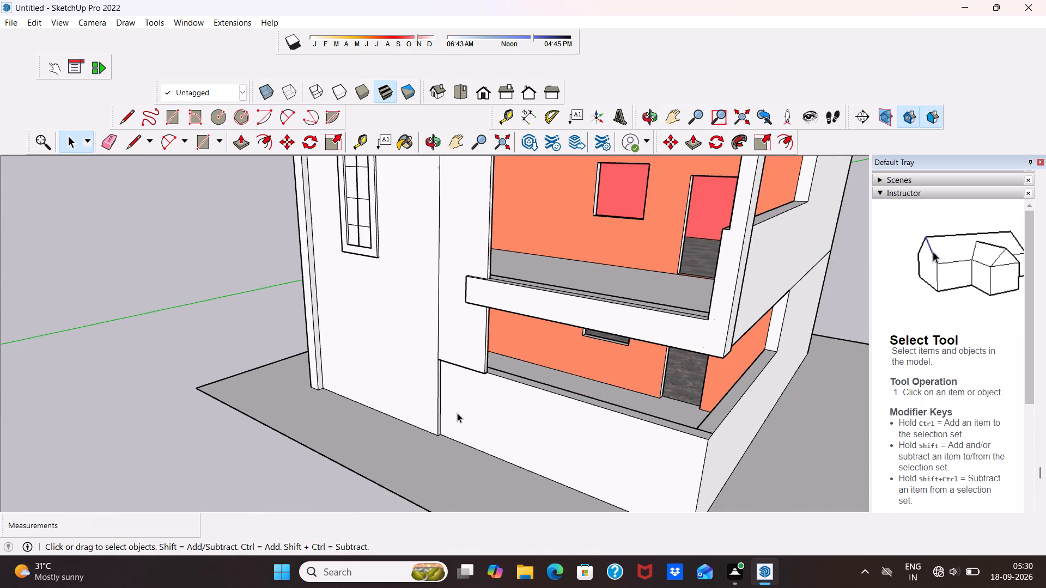
scroll(437, 393, "up", 4)
middle_click_drag(459, 392, 266, 362)
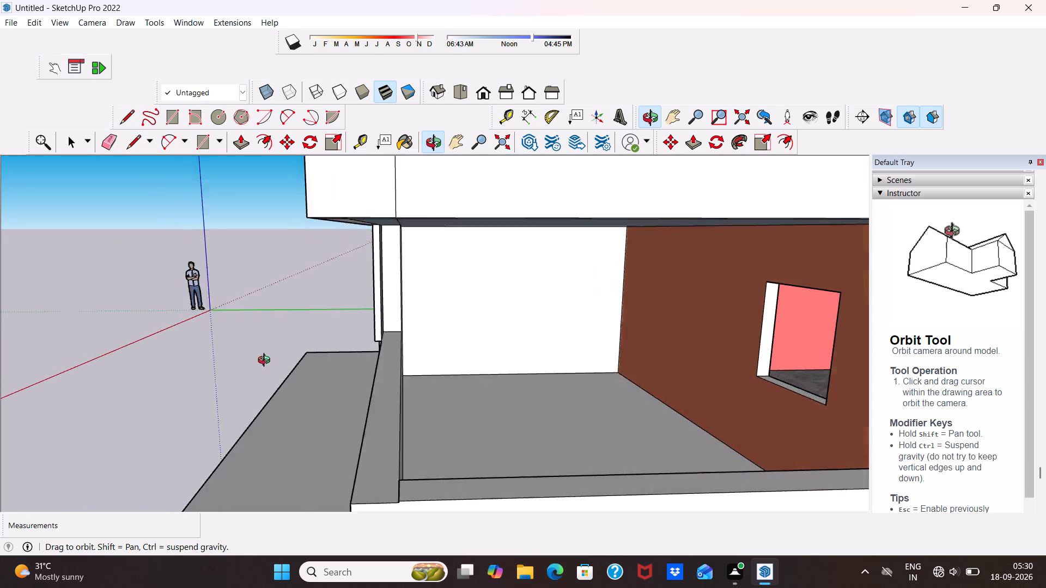
middle_click_drag(266, 362, 385, 362)
scroll(385, 362, "up", 3)
middle_click_drag(431, 378, 379, 382)
scroll(382, 380, "up", 3)
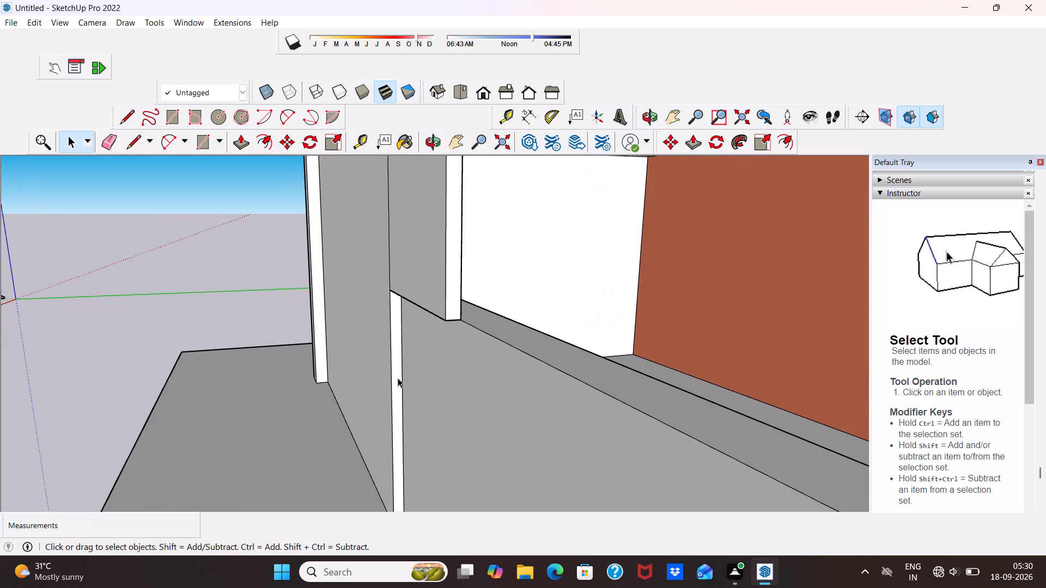
left_click(398, 378)
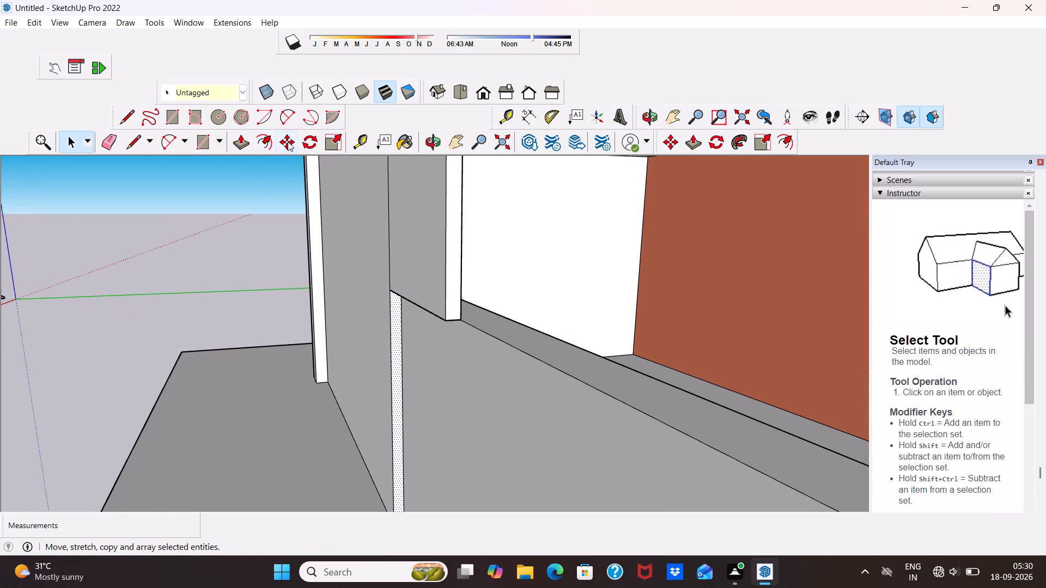
left_click(247, 144)
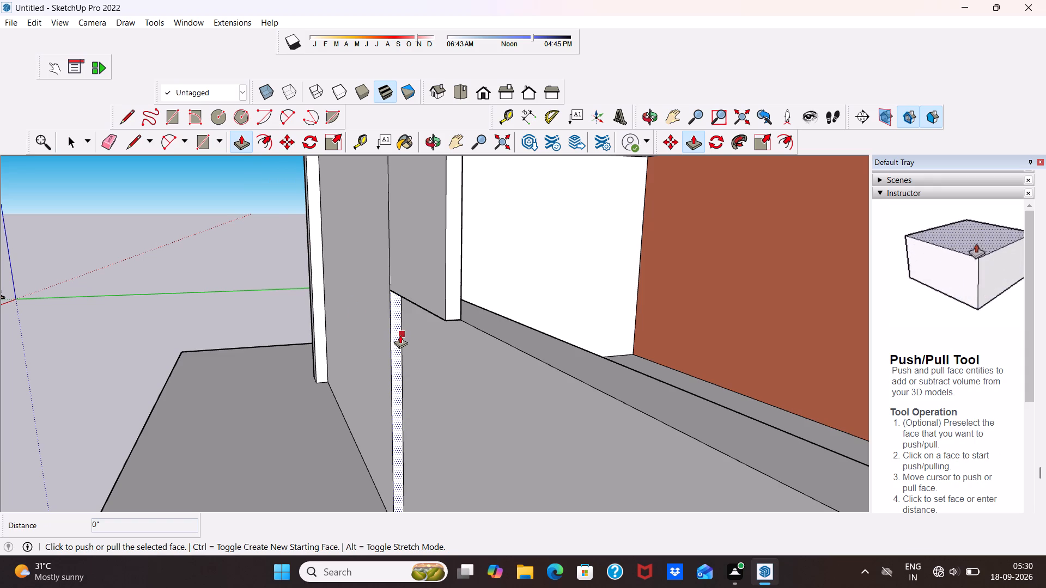
left_click(397, 334)
scroll(397, 334, "down", 9)
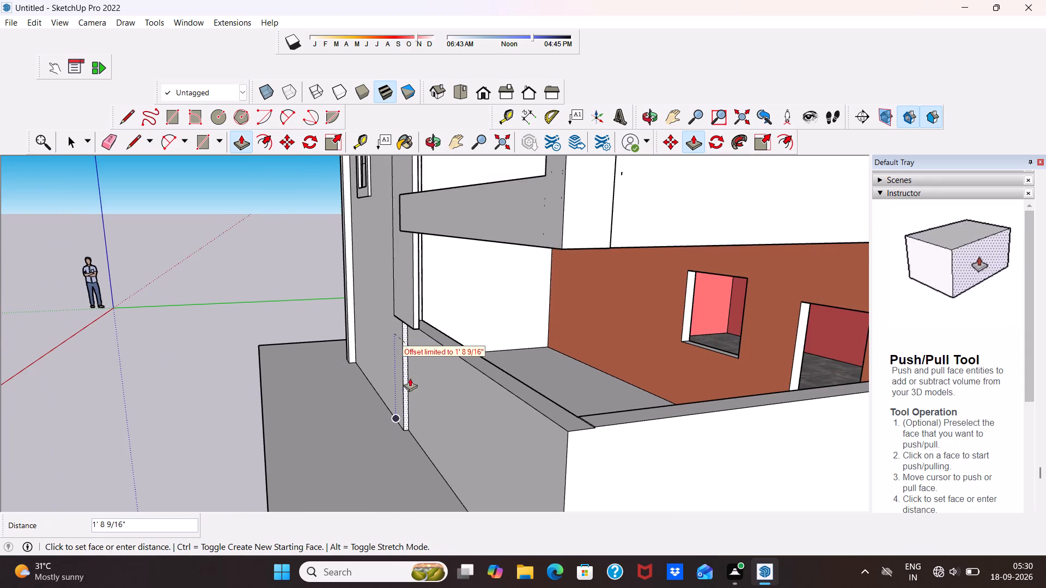
scroll(433, 398, "down", 6)
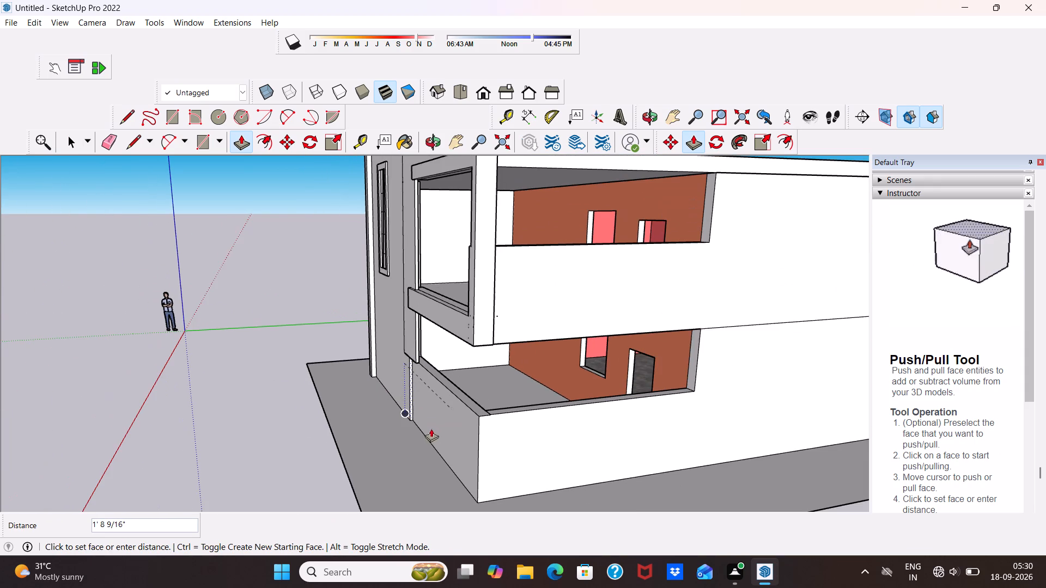
scroll(427, 408, "up", 8)
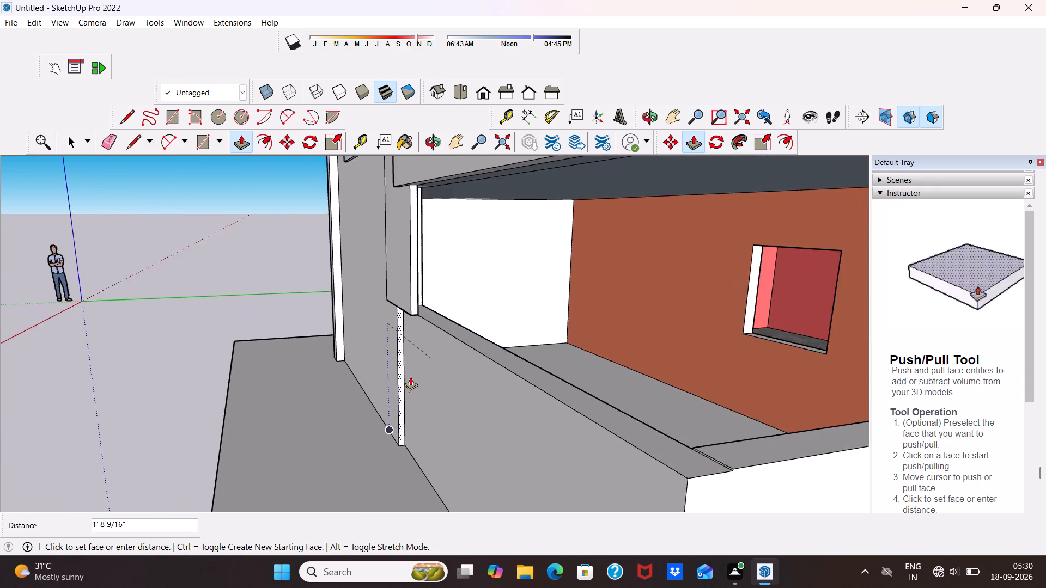
scroll(410, 376, "up", 4)
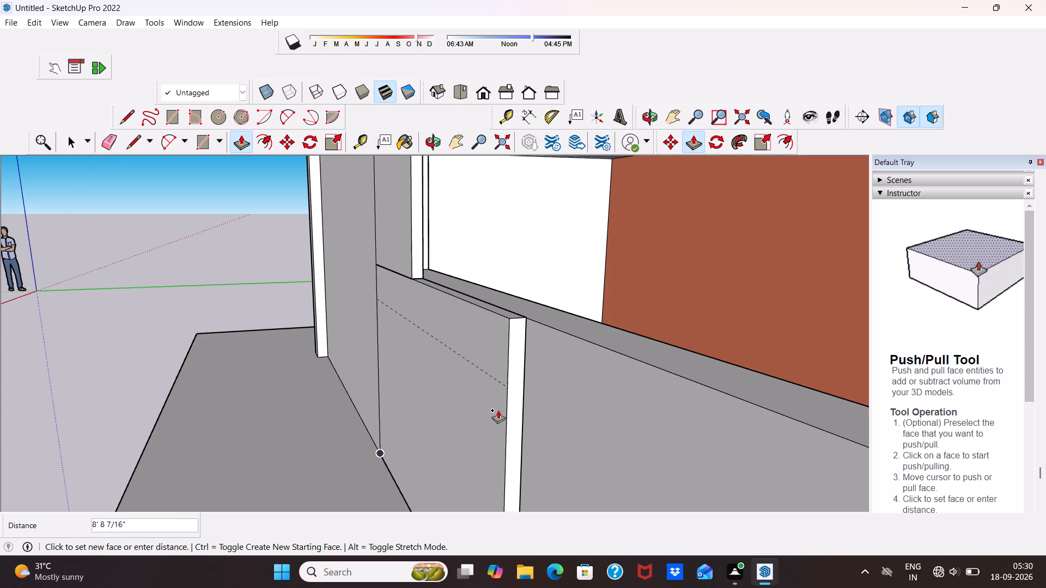
scroll(587, 426, "down", 17)
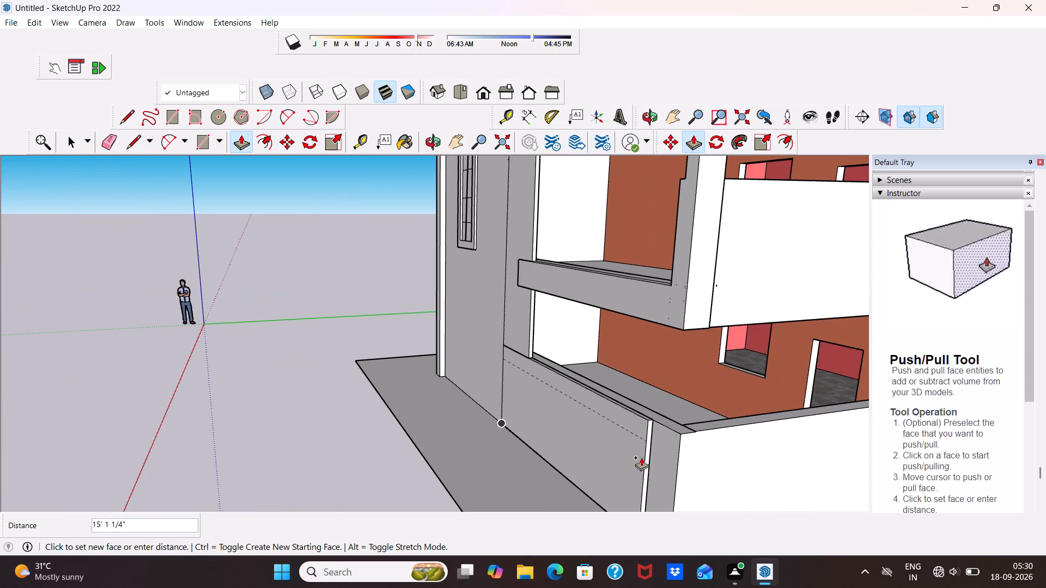
scroll(667, 471, "up", 6)
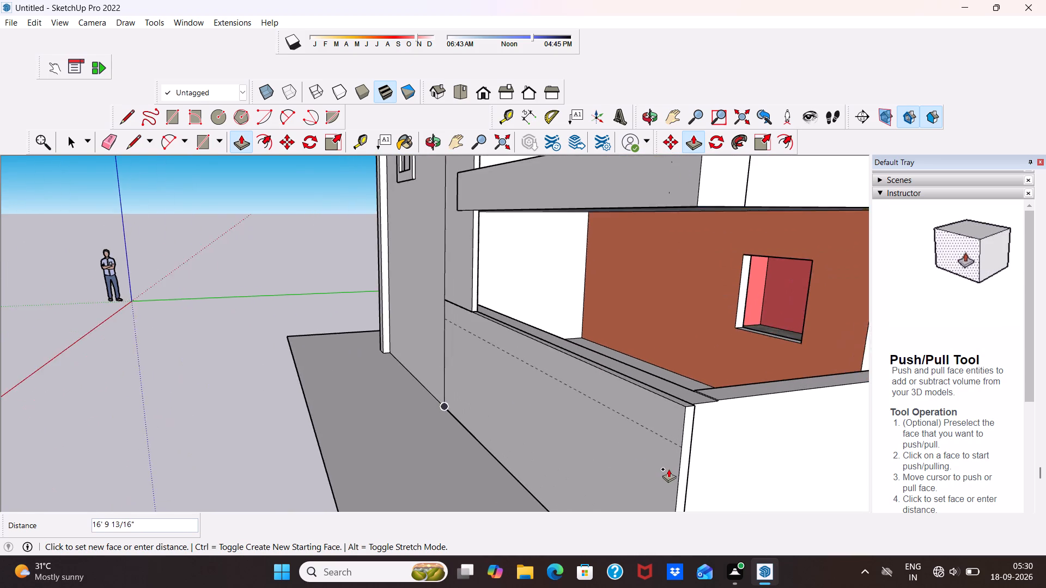
scroll(668, 469, "up", 3)
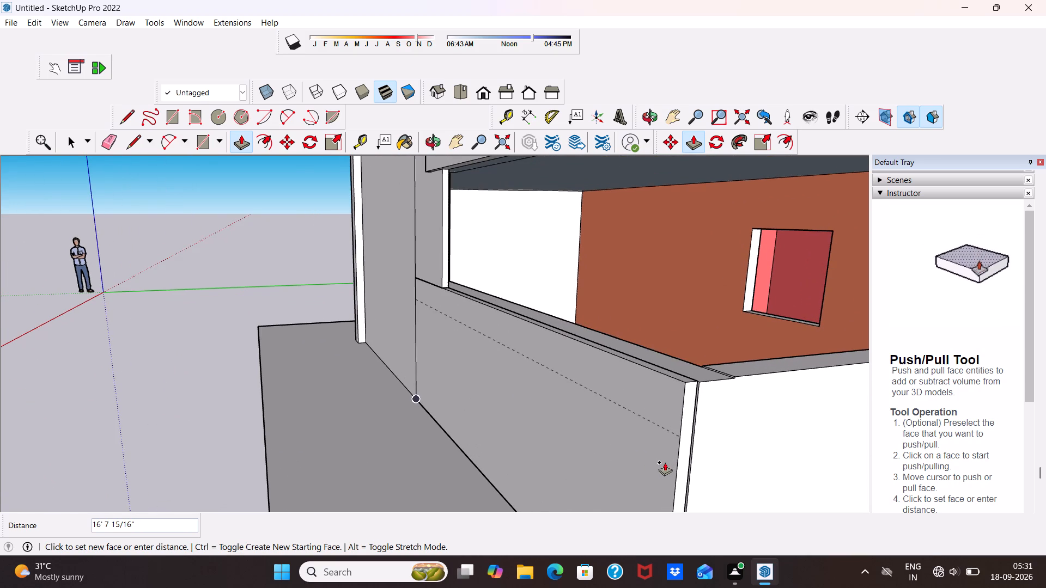
left_click(666, 463)
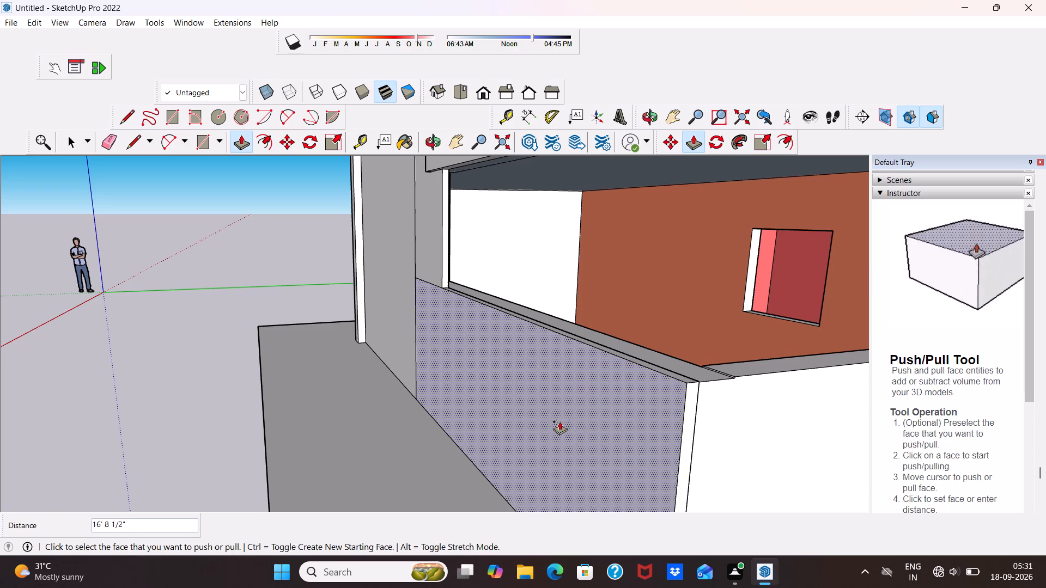
key("space")
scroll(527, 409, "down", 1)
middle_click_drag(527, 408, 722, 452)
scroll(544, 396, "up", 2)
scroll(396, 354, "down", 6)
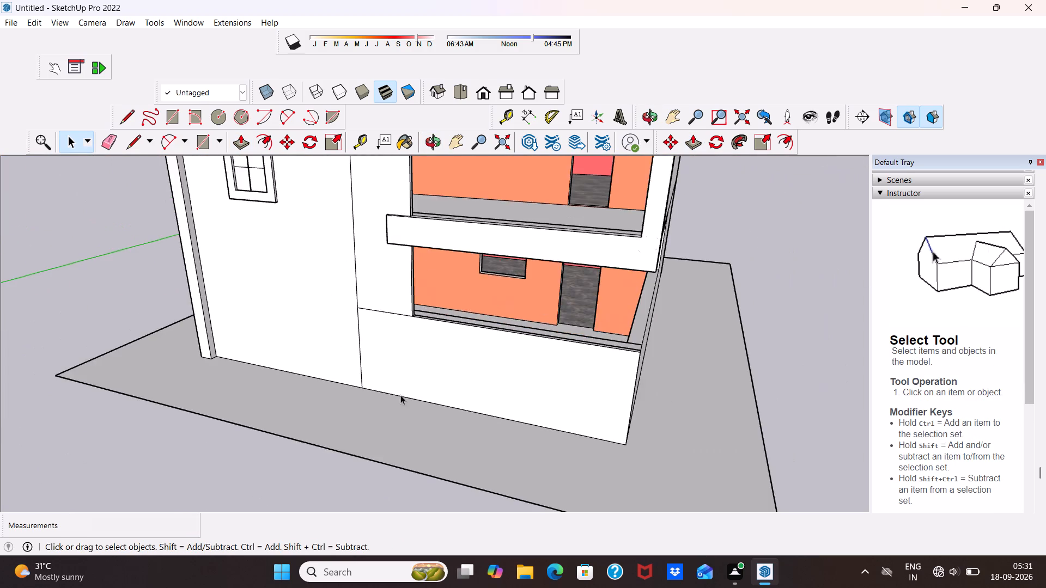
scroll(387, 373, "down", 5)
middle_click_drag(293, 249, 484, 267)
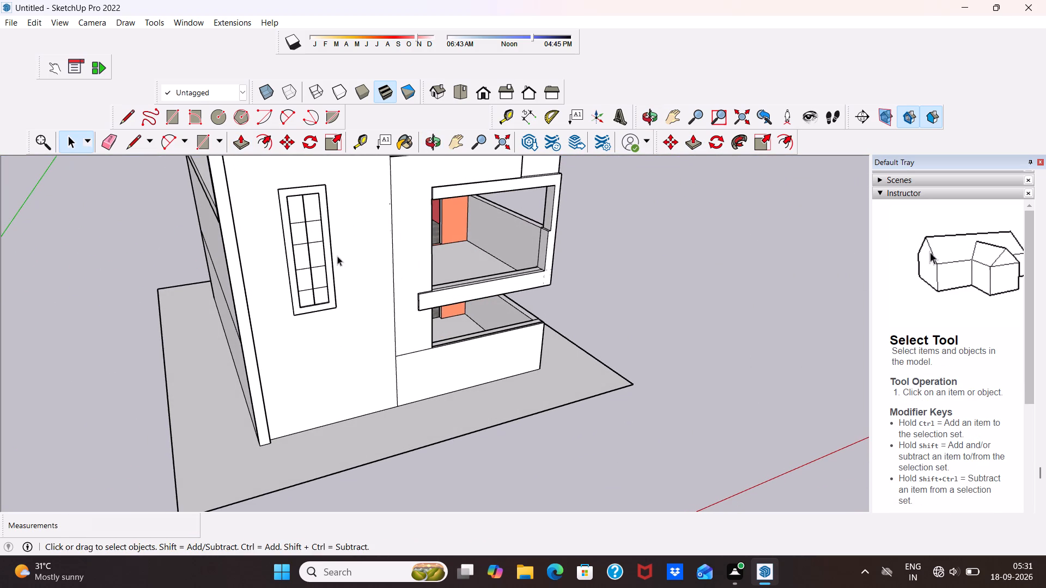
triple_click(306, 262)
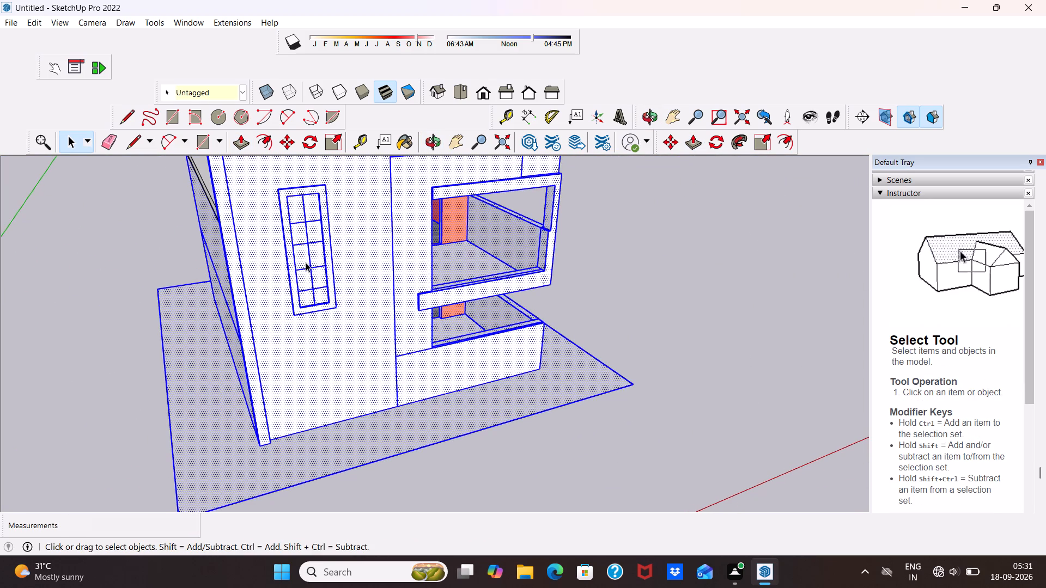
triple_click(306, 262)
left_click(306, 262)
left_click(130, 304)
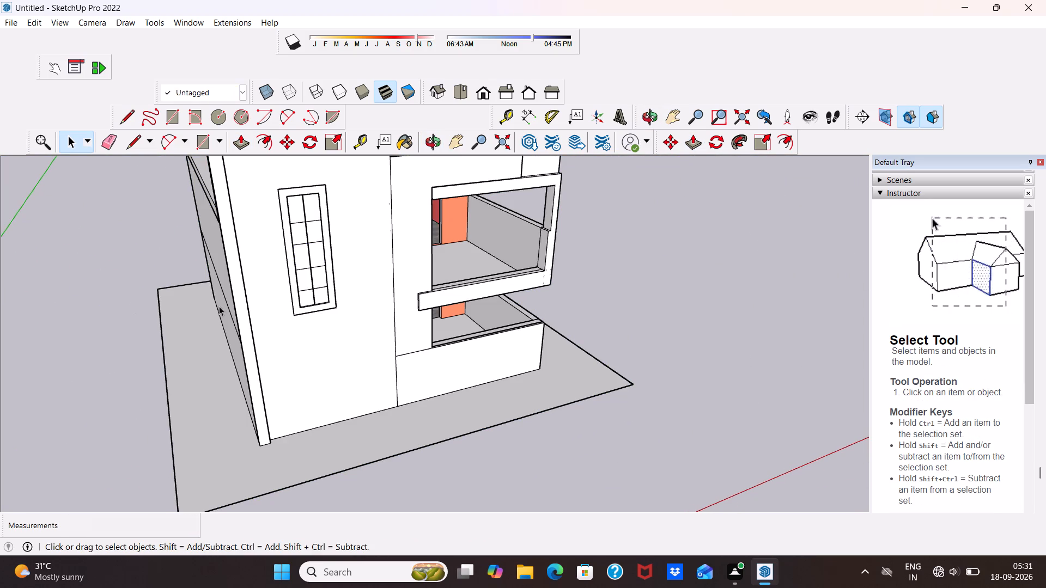
Draw a vertical line from the window frame's lower-left corner down to the tower wall's bottom edge.
middle_click_drag(312, 295, 210, 269)
scroll(233, 248, "down", 5)
scroll(264, 203, "up", 3)
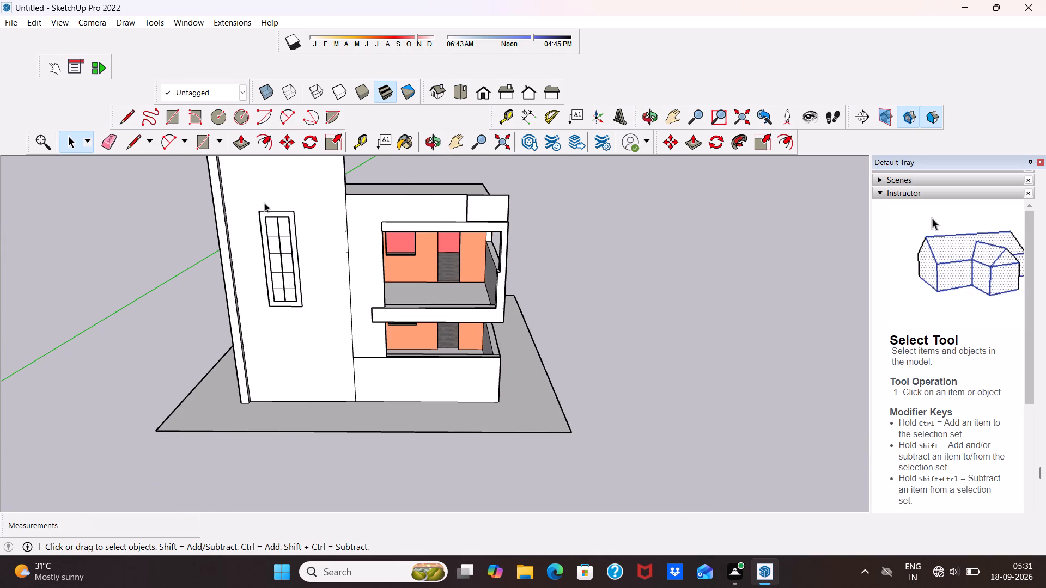
left_click(122, 113)
scroll(252, 304, "up", 2)
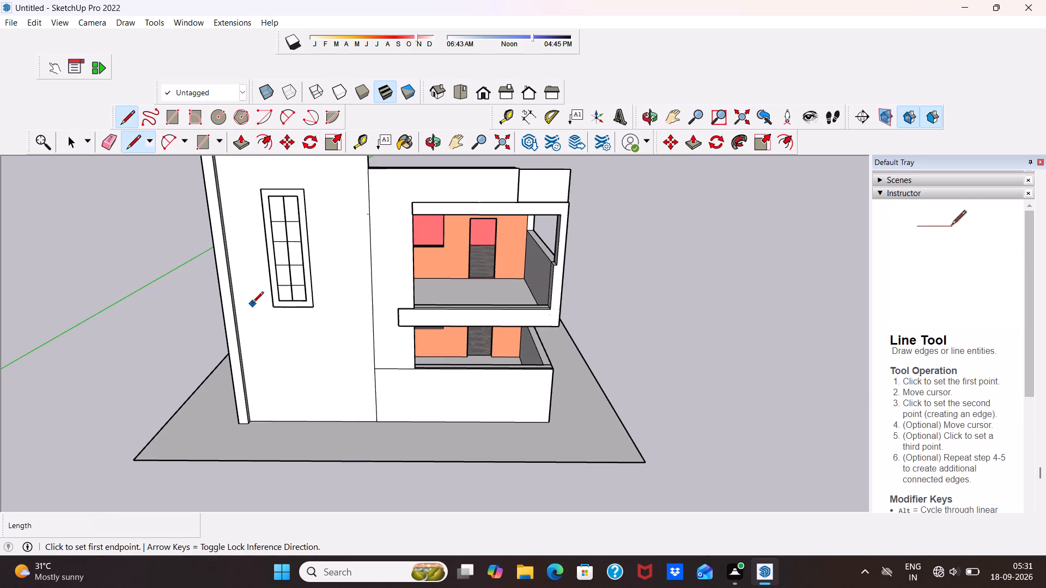
left_click(275, 309)
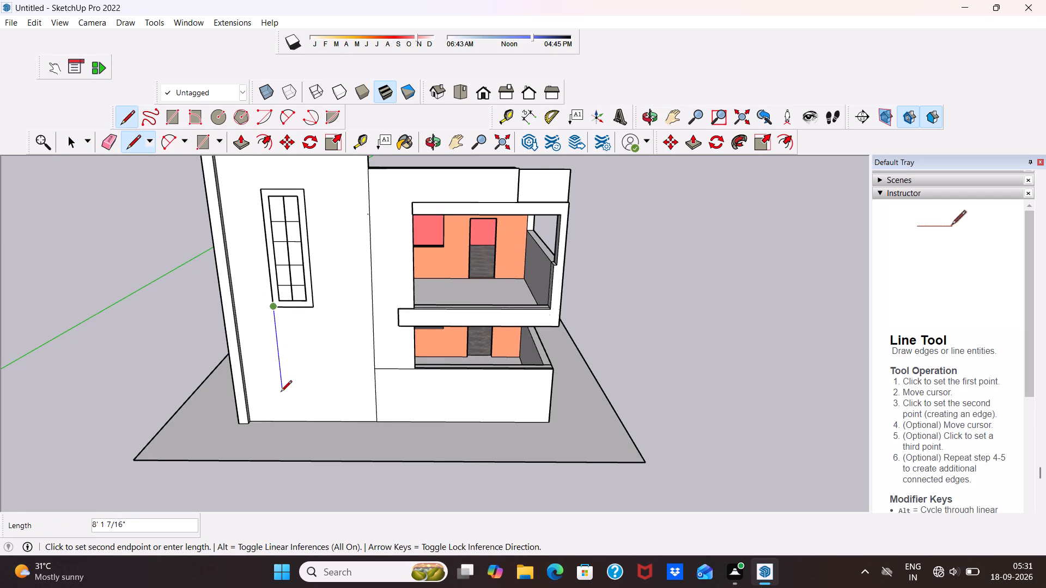
scroll(285, 399, "up", 4)
left_click(283, 434)
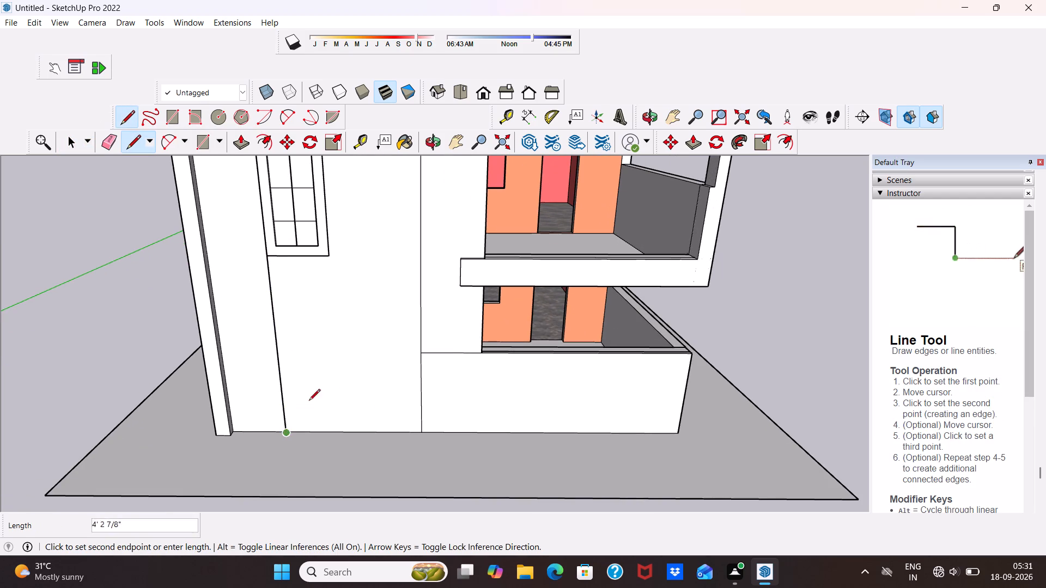
Continue the line along the tower's bottom edge into the low front wall and up about 5' 7 3/4" to its top edge.
scroll(327, 400, "down", 3)
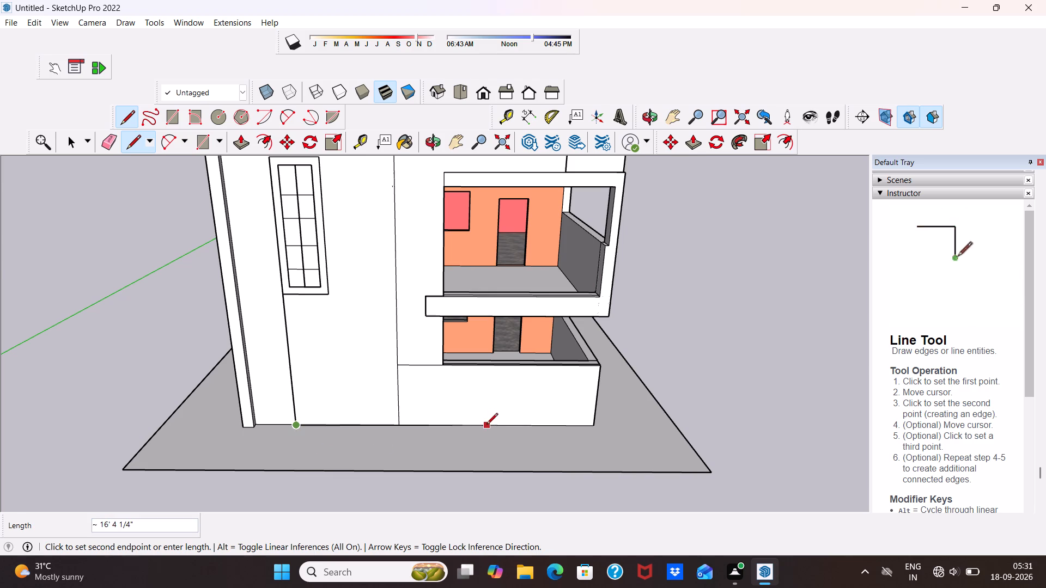
left_click(468, 427)
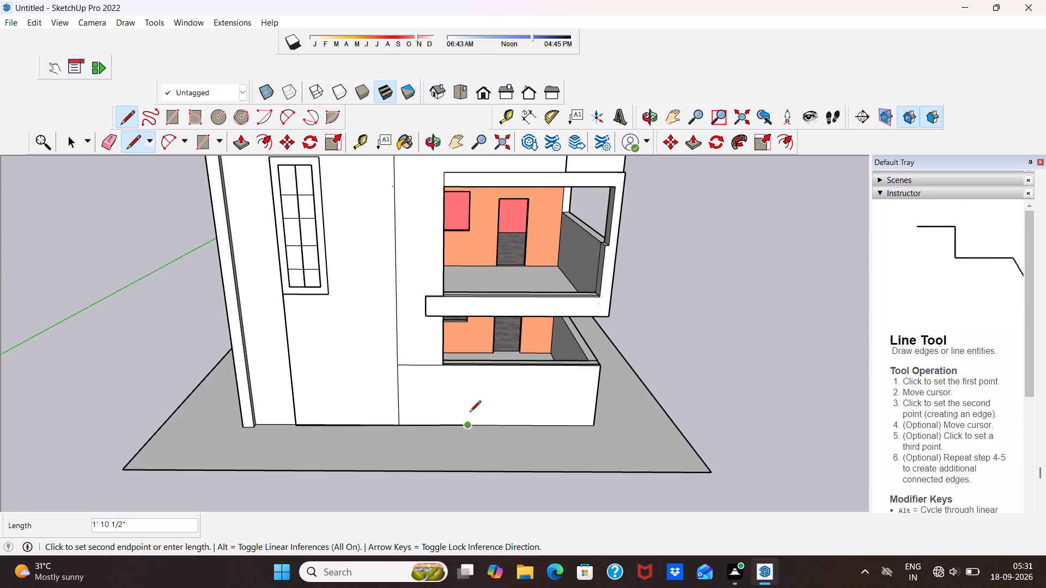
scroll(470, 376, "up", 5)
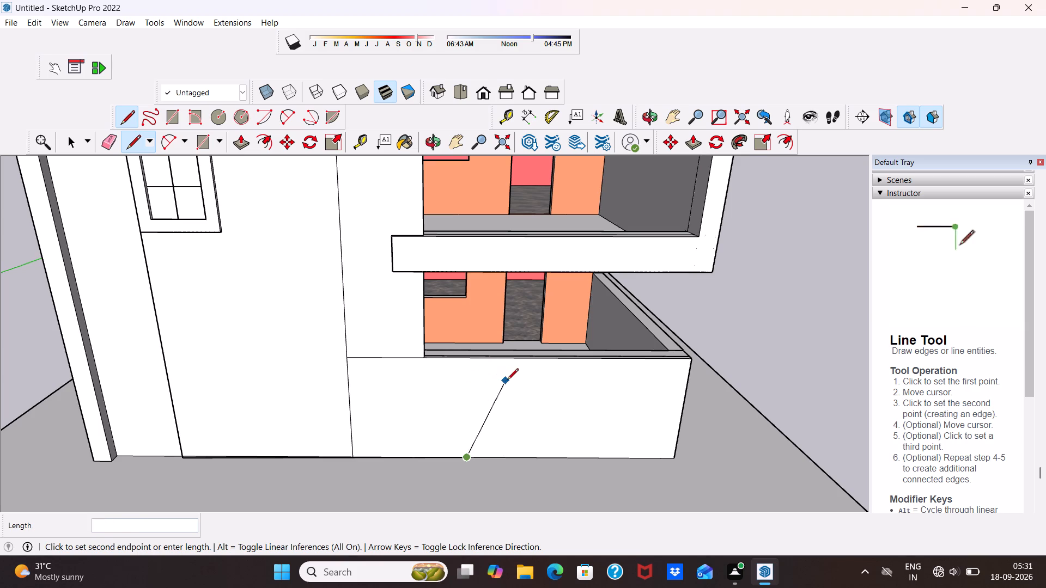
left_click(471, 361)
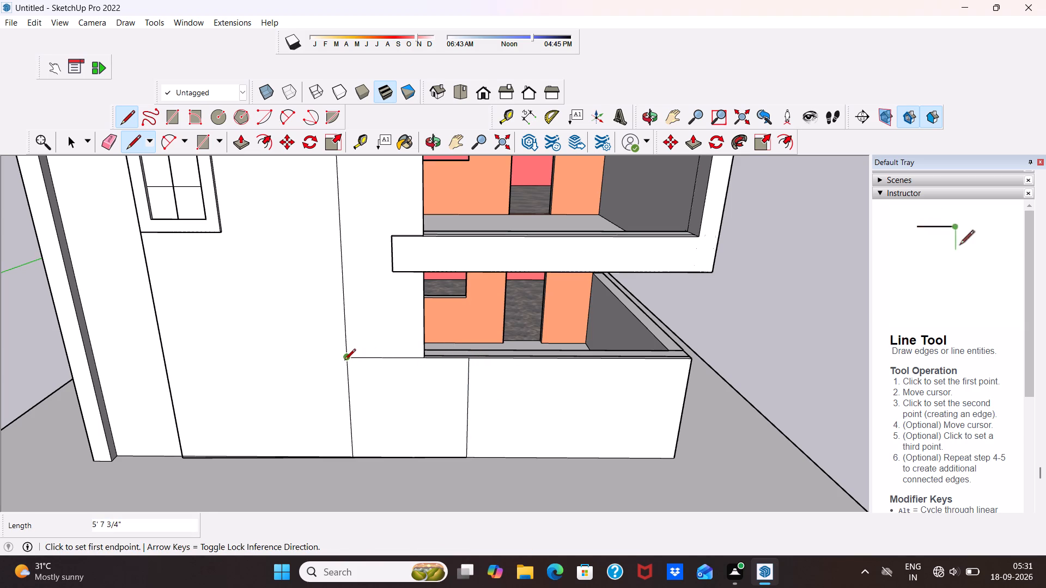
Draw a vertical line about 15' 8 1/16" long up the tower's edge from the low front wall's top corner.
left_click(344, 361)
scroll(351, 356, "down", 5)
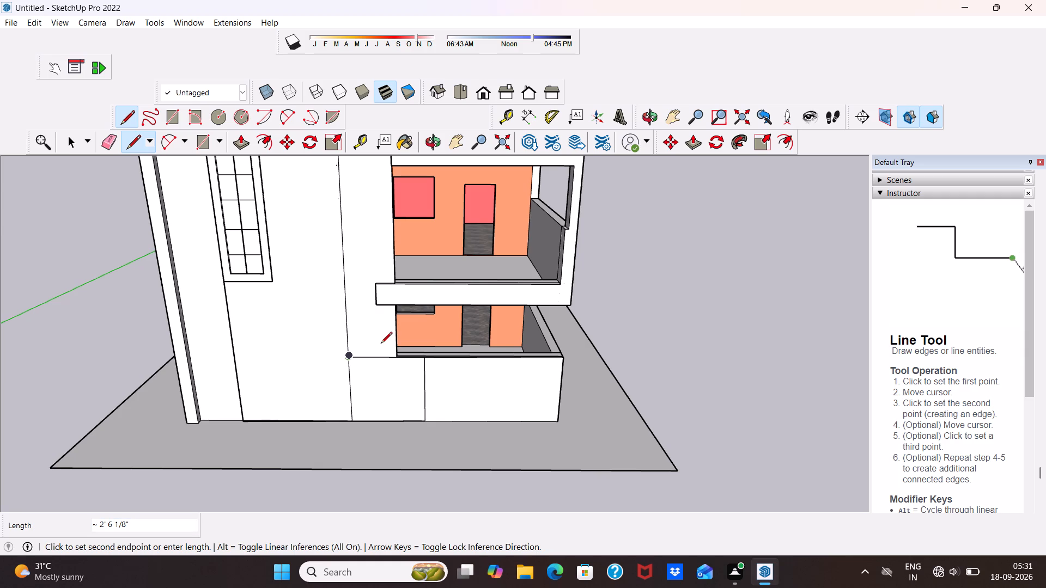
scroll(322, 356, "up", 5)
scroll(346, 352, "down", 11)
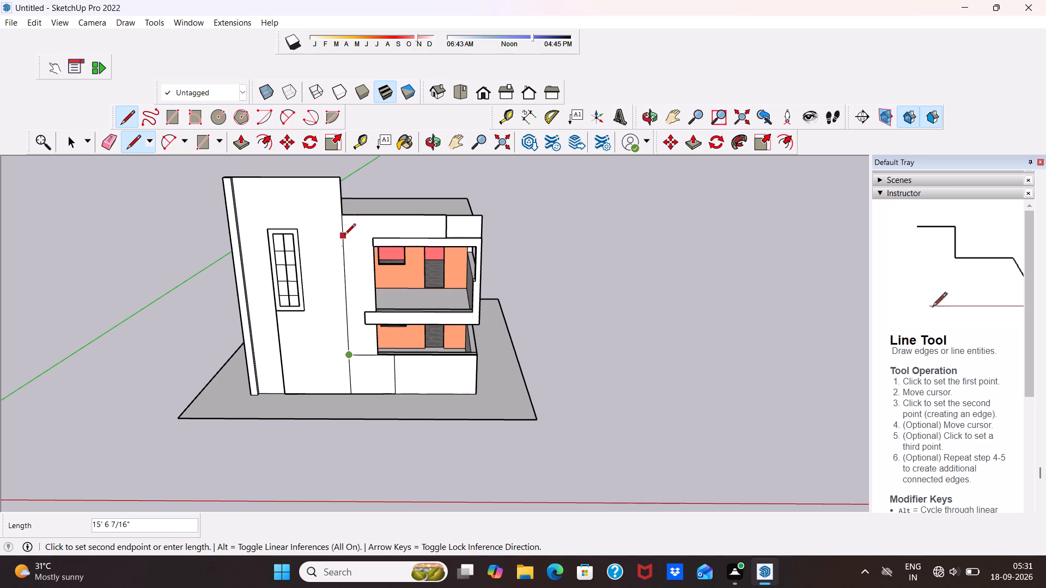
left_click(344, 235)
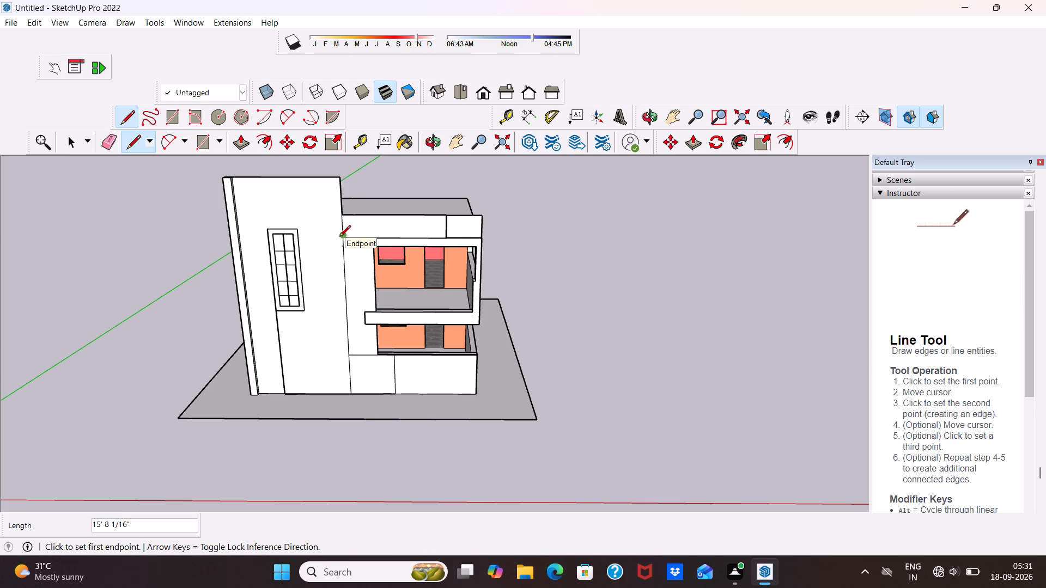
Draw a horizontal line about 5' 4 3/4" long from that line's upper end across the tower face to the window frame.
left_click(344, 237)
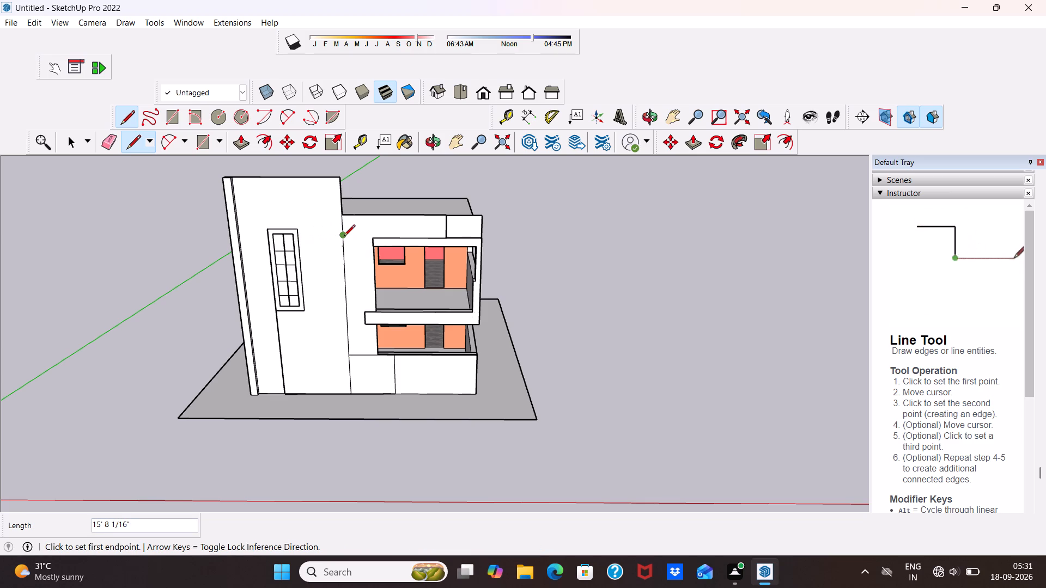
scroll(304, 244, "up", 4)
scroll(300, 250, "down", 2)
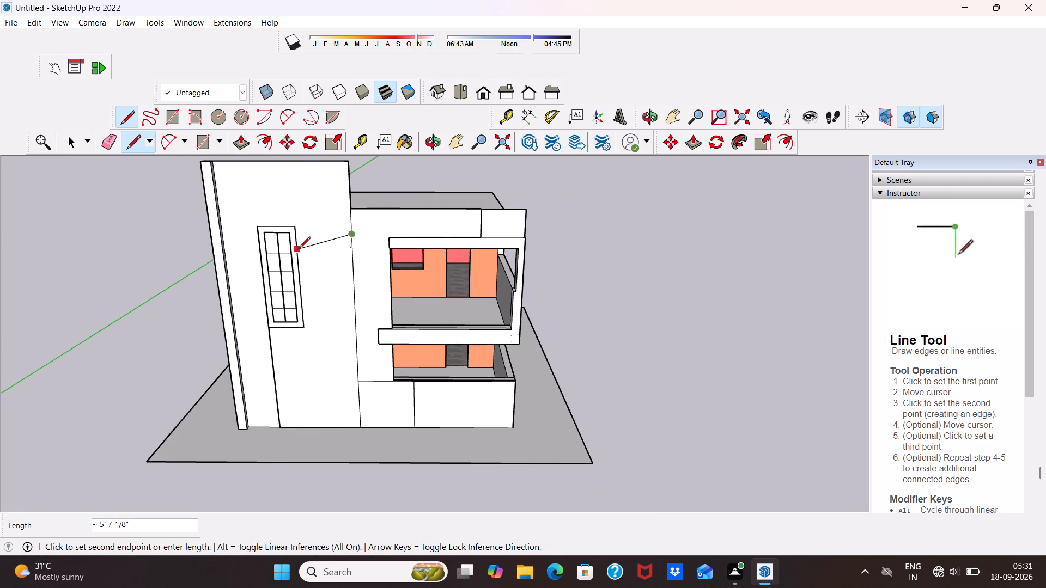
scroll(303, 241, "up", 5)
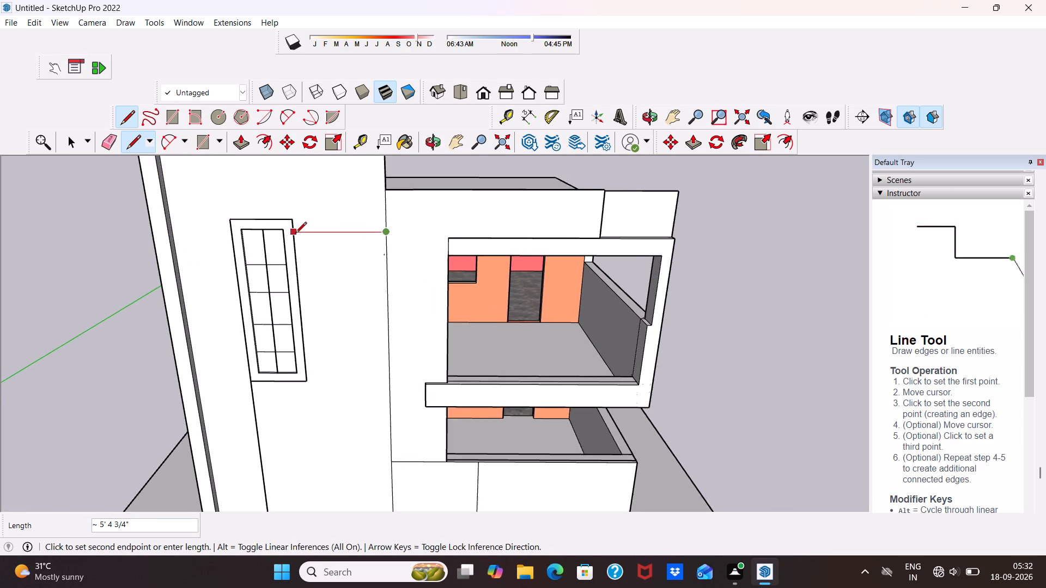
scroll(295, 234, "up", 1)
left_click(295, 235)
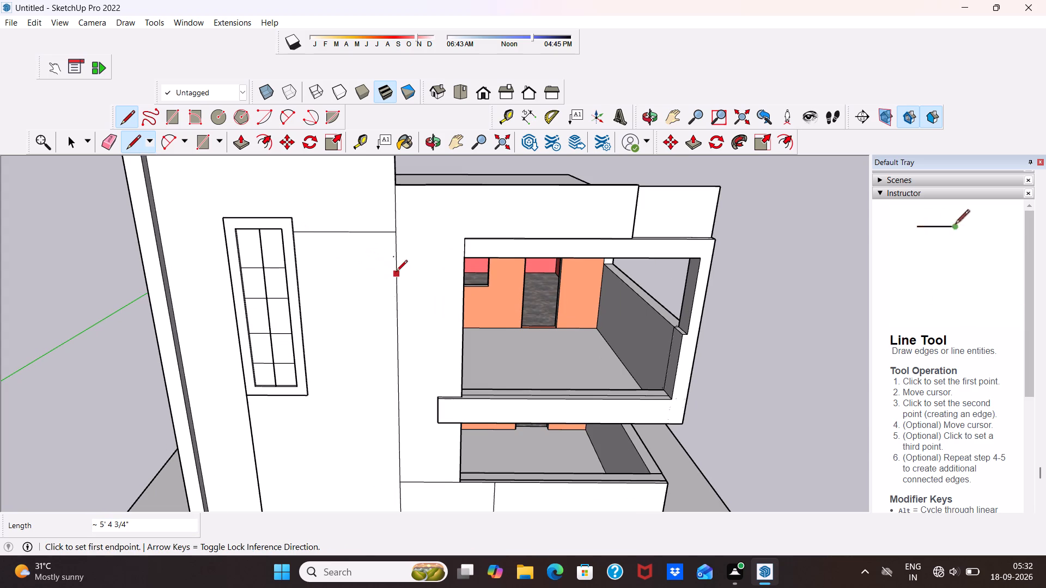
key("space")
scroll(392, 260, "down", 8)
middle_click_drag(391, 260, 379, 323)
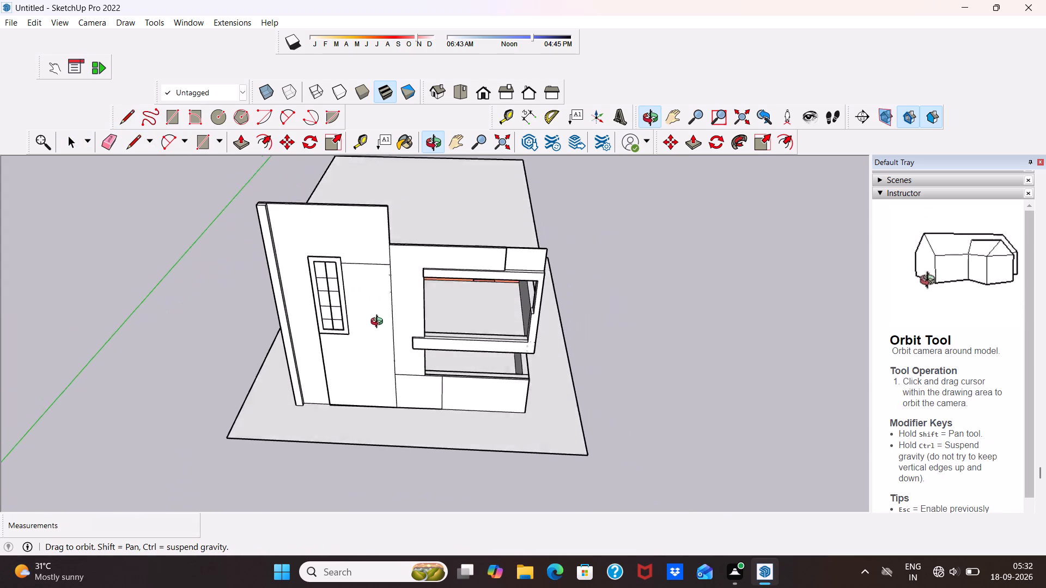
middle_click_drag(379, 323, 402, 254)
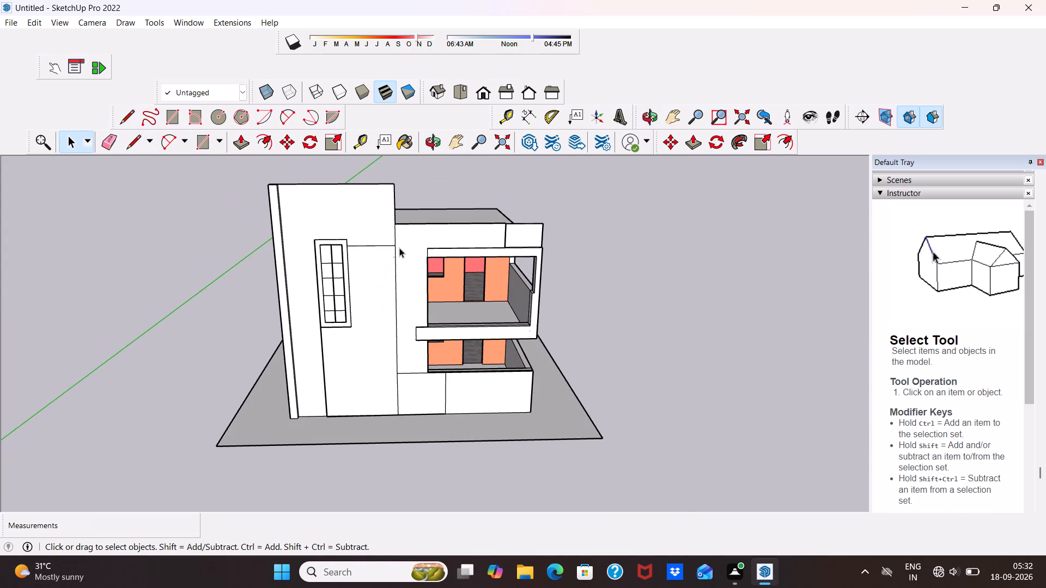
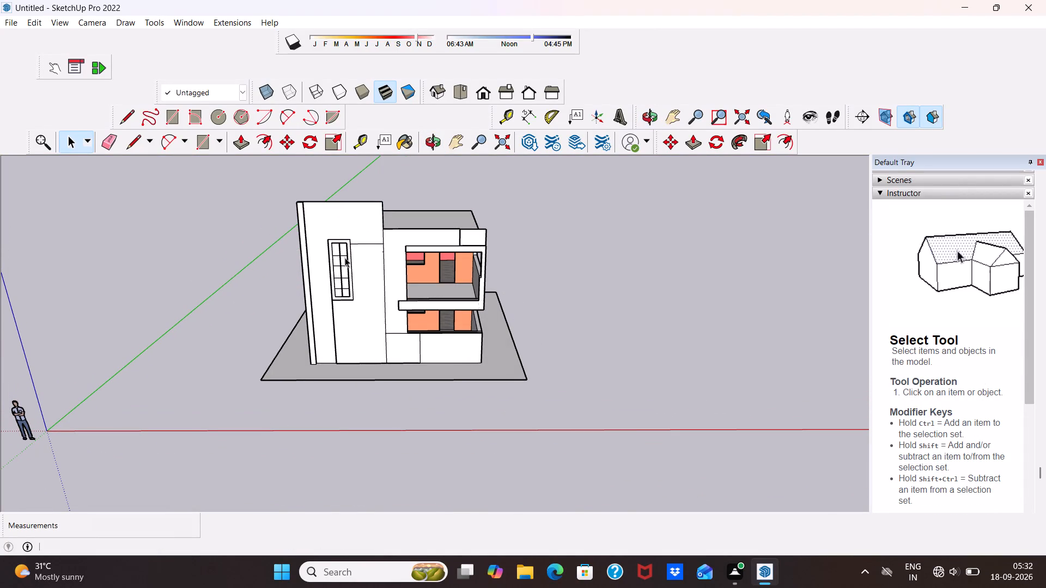
Examine the house's front facade, including the tall window, the balconies and the base of the wall.
scroll(345, 258, "up", 1)
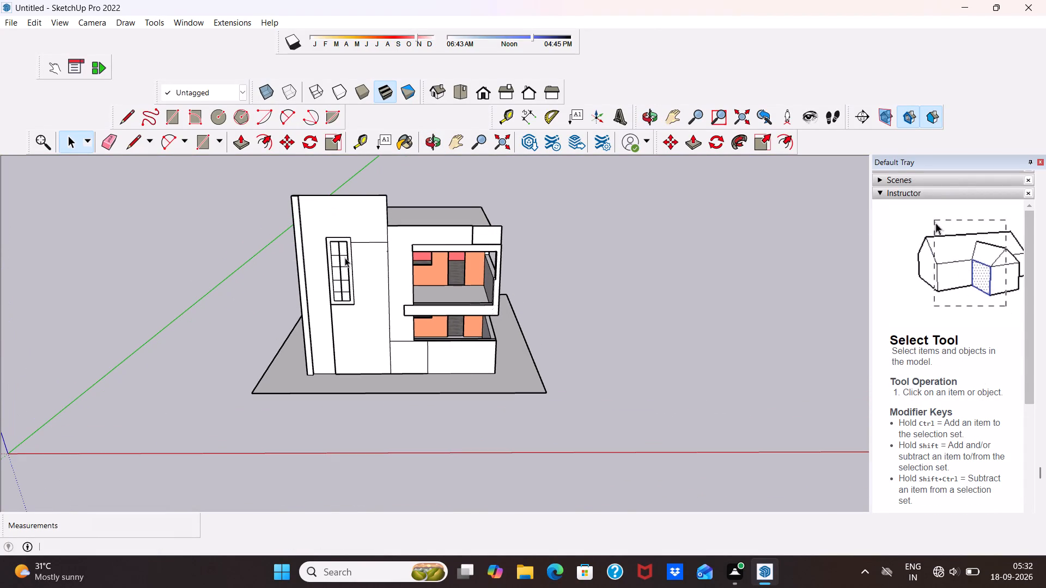
middle_click_drag(345, 258, 308, 201)
scroll(308, 201, "up", 4)
scroll(334, 274, "up", 4)
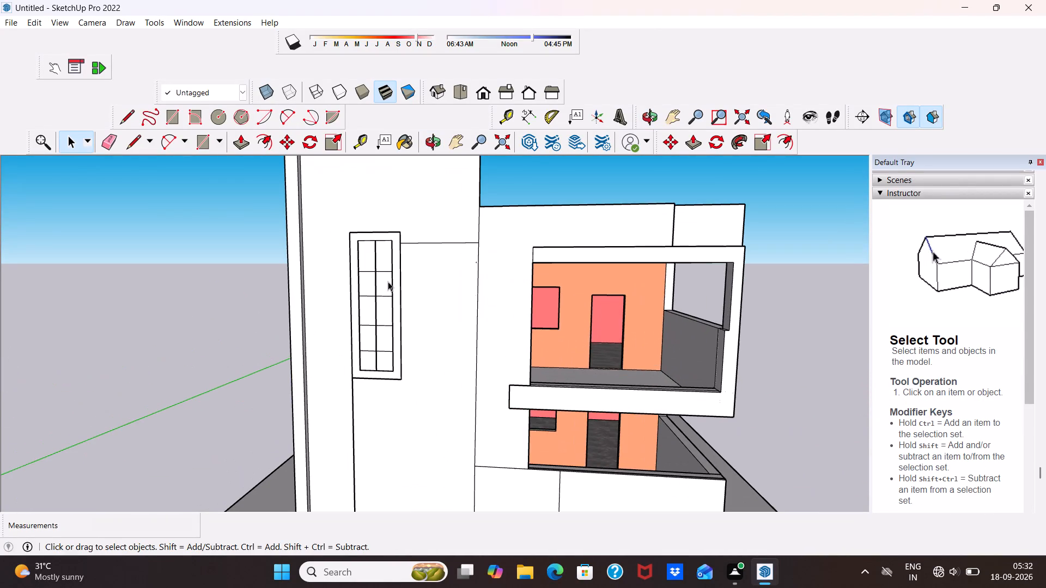
middle_click_drag(388, 281, 432, 299)
scroll(504, 308, "up", 2)
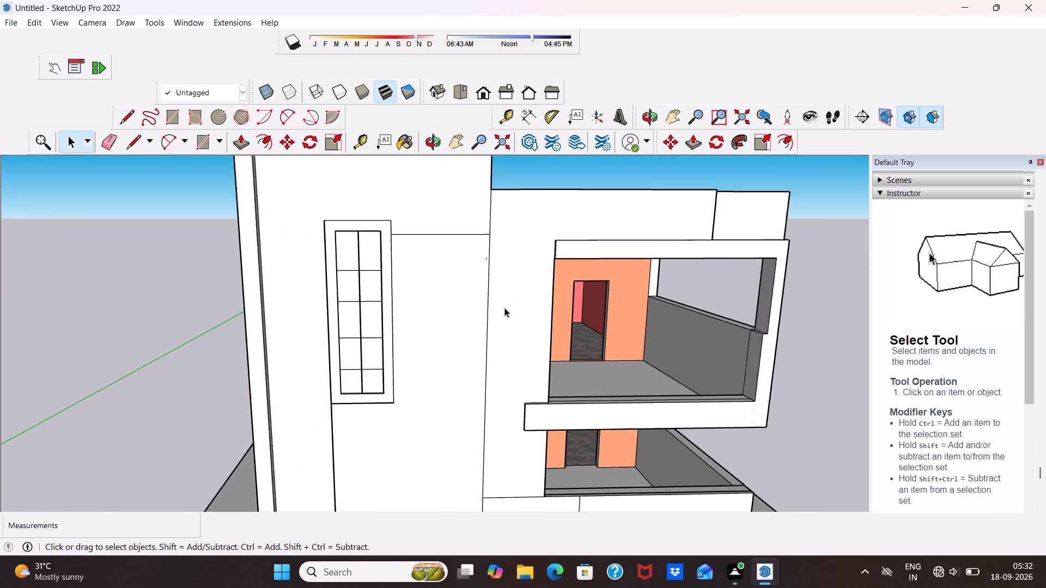
scroll(504, 308, "up", 1)
scroll(306, 320, "up", 3)
scroll(317, 308, "down", 10)
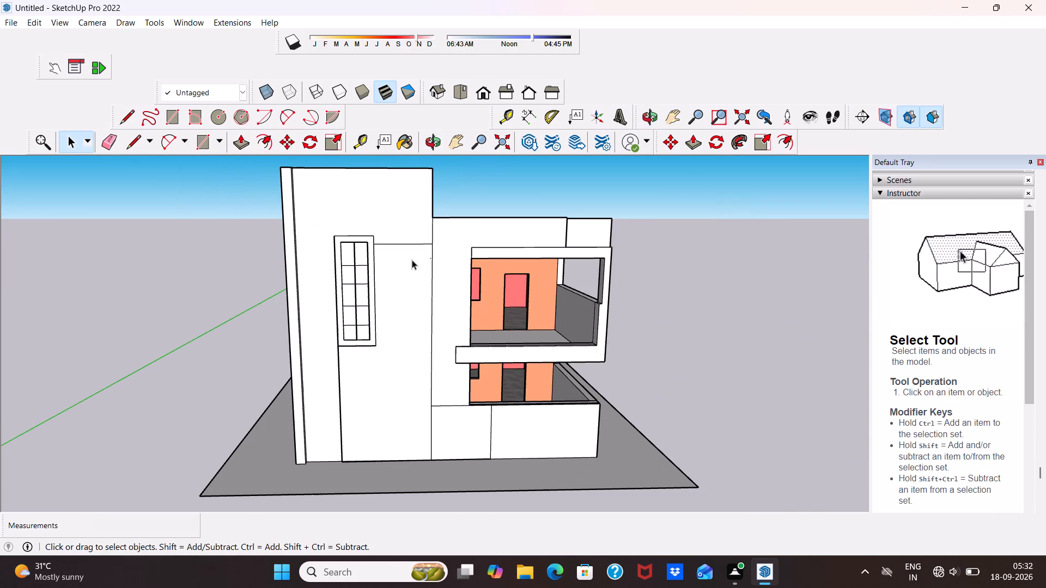
left_click(485, 93)
scroll(432, 240, "down", 1)
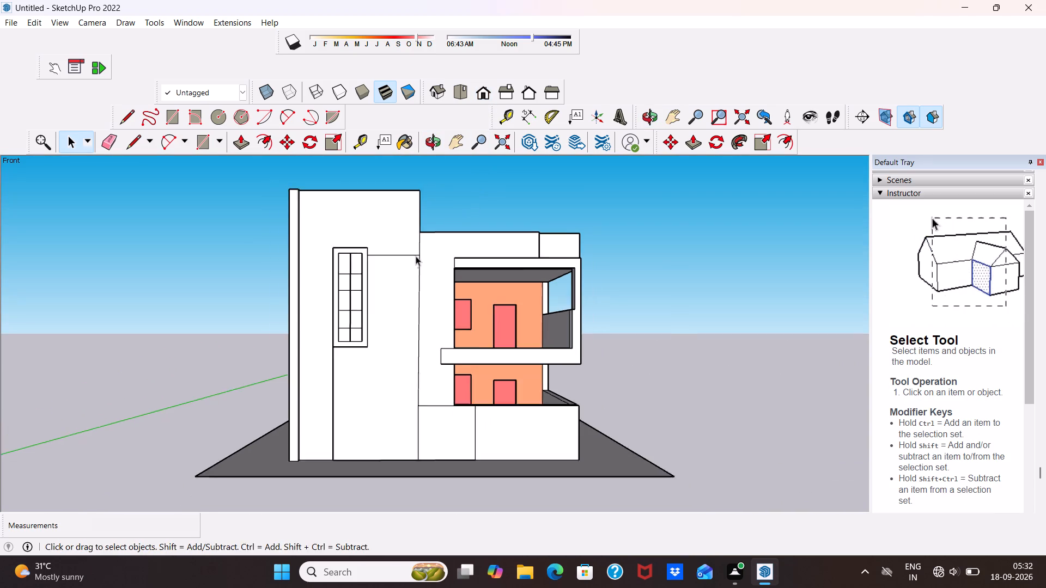
scroll(416, 256, "down", 2)
middle_click_drag(402, 269, 362, 348)
scroll(354, 318, "up", 8)
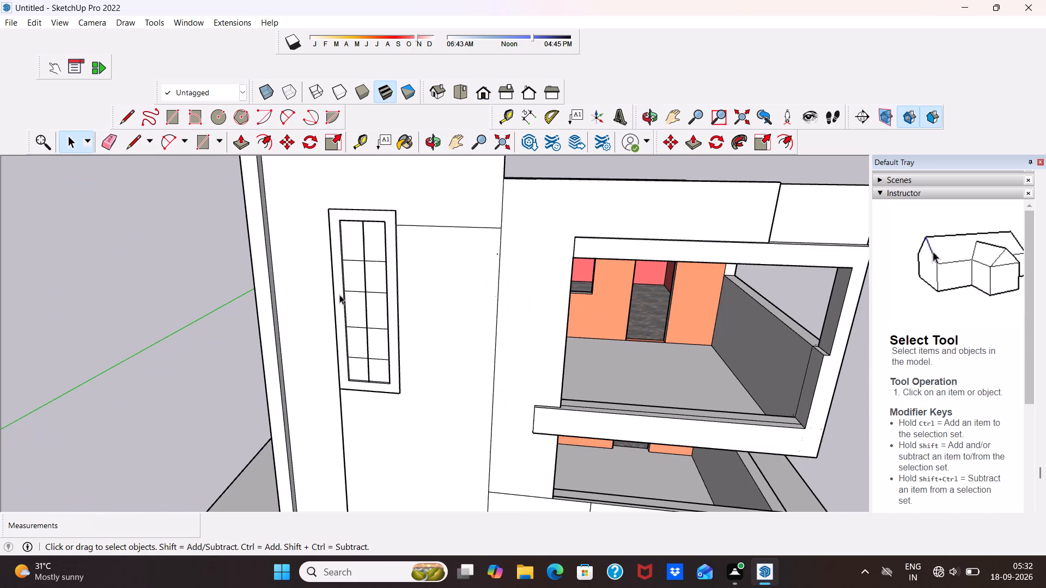
scroll(339, 295, "up", 4)
scroll(338, 295, "down", 1)
scroll(338, 295, "up", 1)
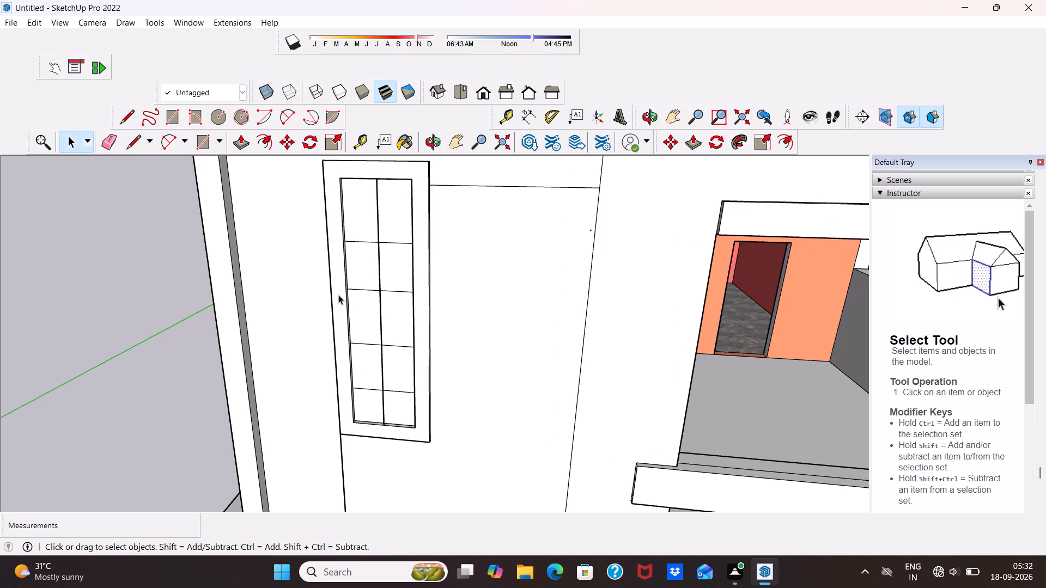
scroll(338, 295, "down", 1)
middle_click_drag(338, 295, 343, 288)
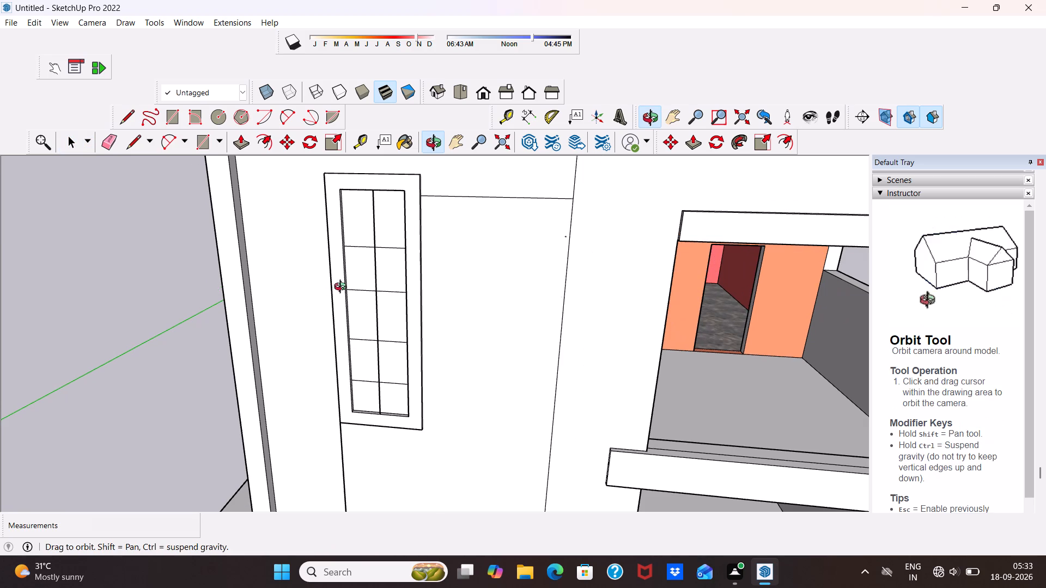
middle_click_drag(343, 288, 369, 270)
scroll(378, 261, "down", 10)
scroll(407, 323, "down", 1)
scroll(372, 386, "up", 7)
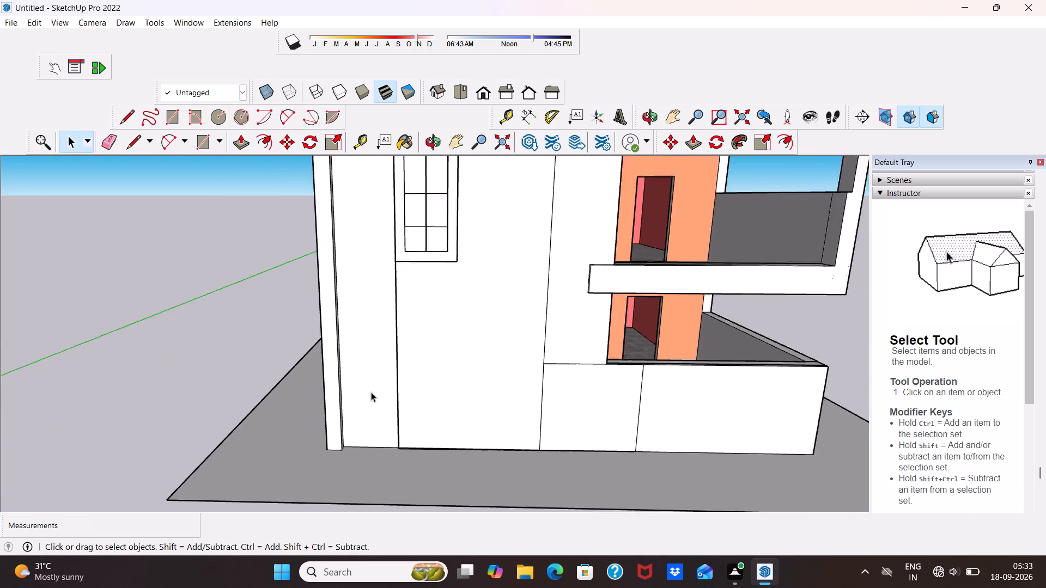
Draw a 6" horizontal line across the narrow inner face of the front corner pillar, just above its base.
scroll(371, 392, "up", 3)
middle_click_drag(360, 417, 131, 395)
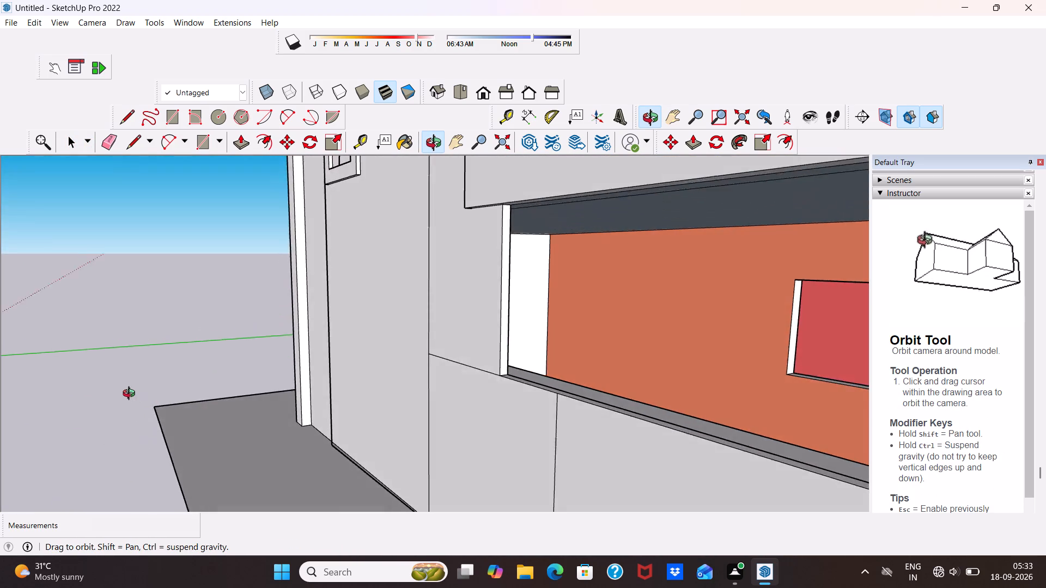
middle_click_drag(131, 395, 136, 385)
scroll(190, 383, "up", 3)
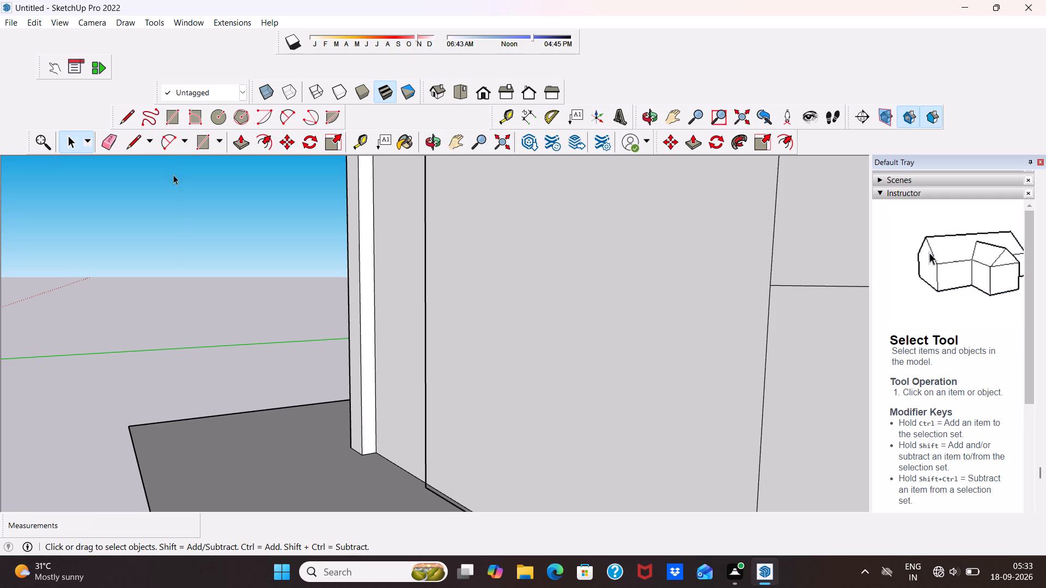
left_click(132, 137)
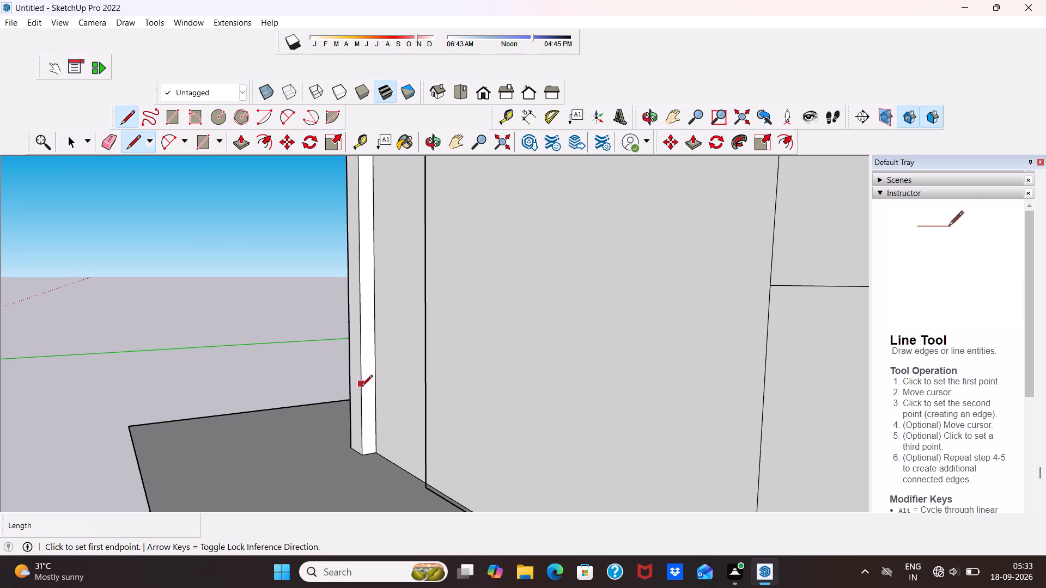
left_click(364, 417)
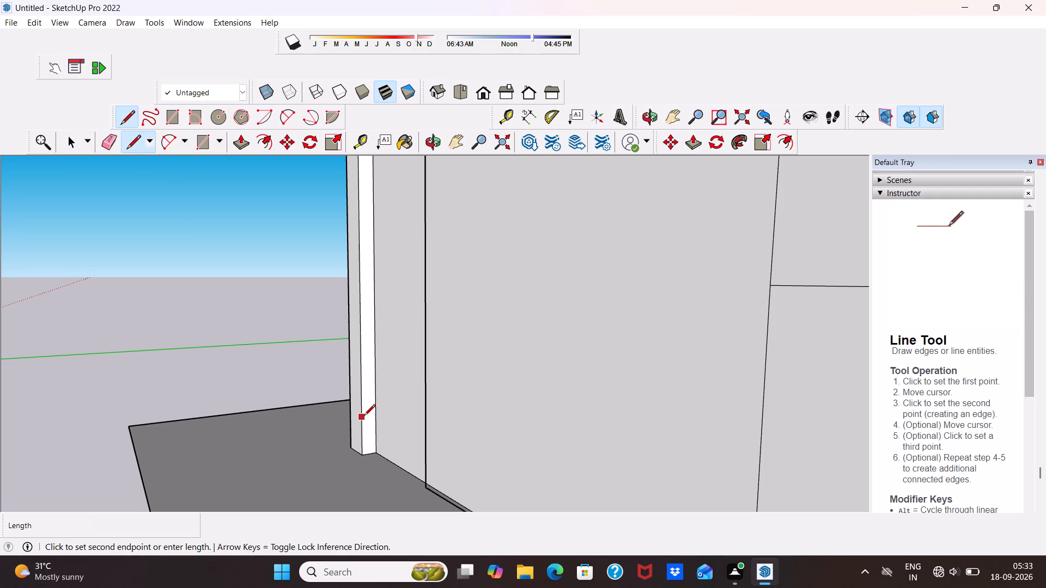
scroll(375, 413, "up", 3)
left_click(376, 417)
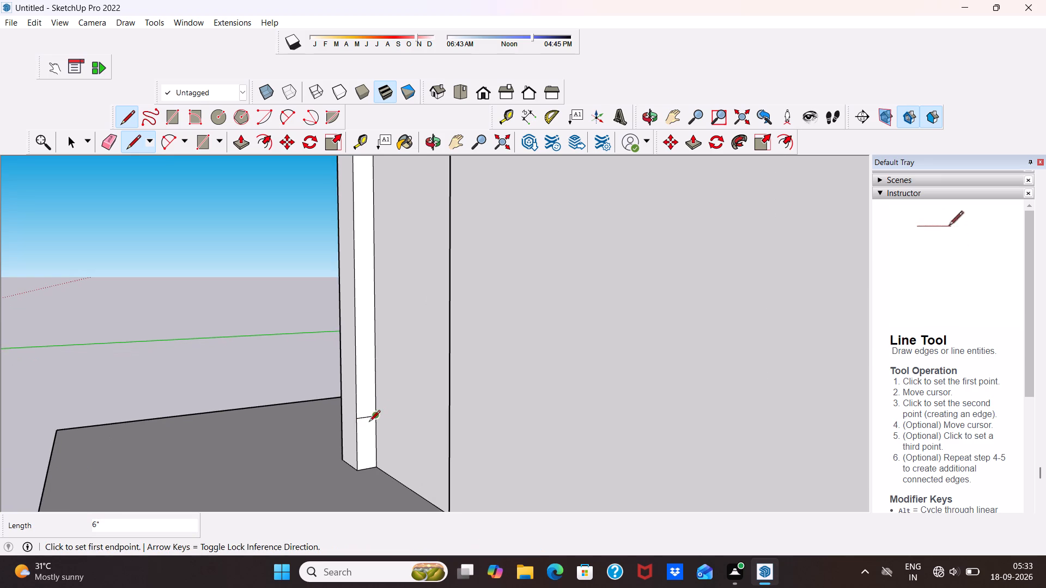
key("space")
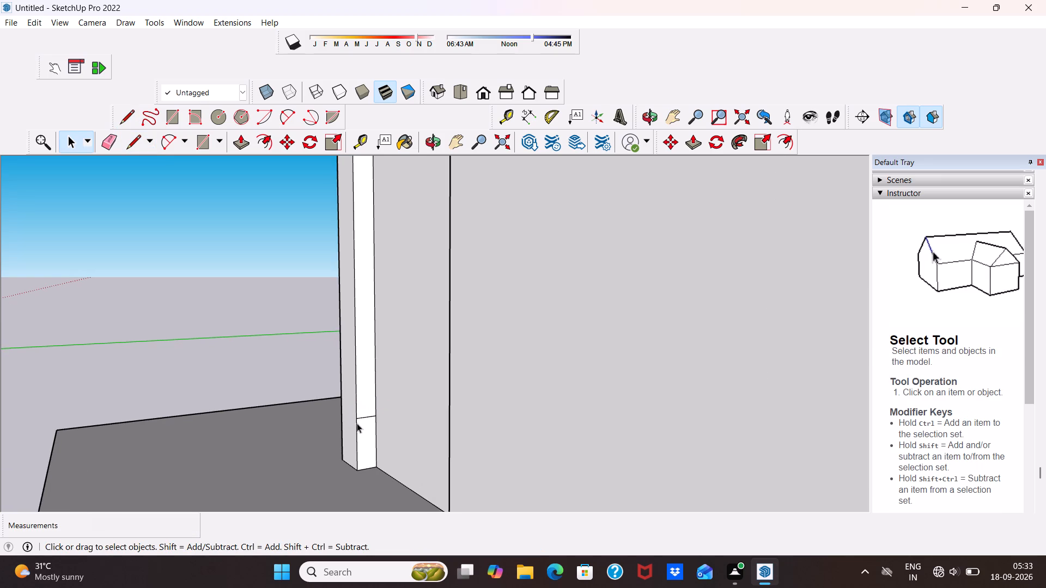
Push/Pull the small face at the pillar's base about 18' 3" along the front wall to form a low plinth strip.
left_click(363, 427)
left_click(239, 143)
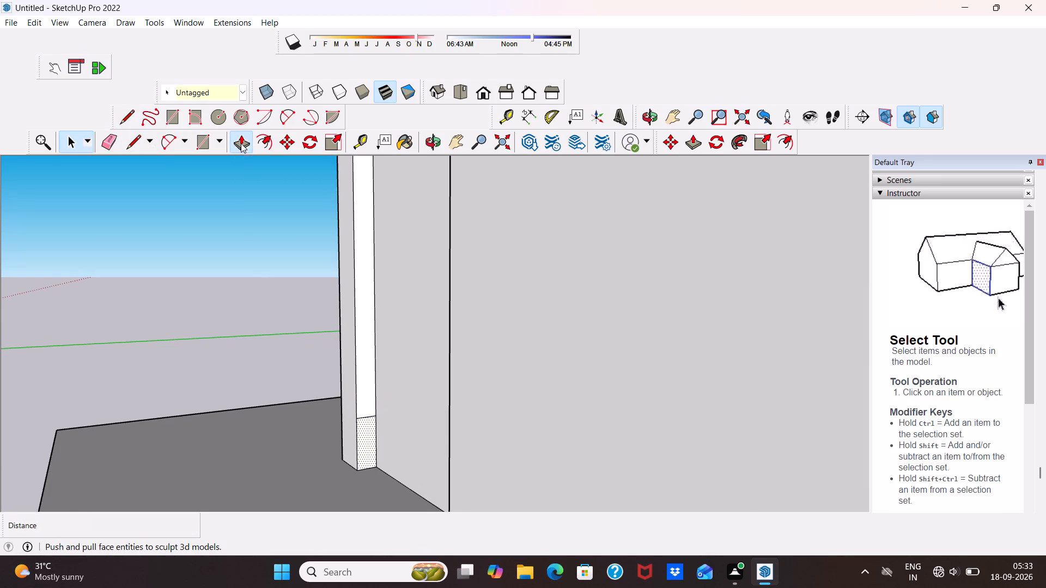
scroll(369, 344, "down", 6)
scroll(402, 386, "down", 4)
scroll(407, 407, "up", 3)
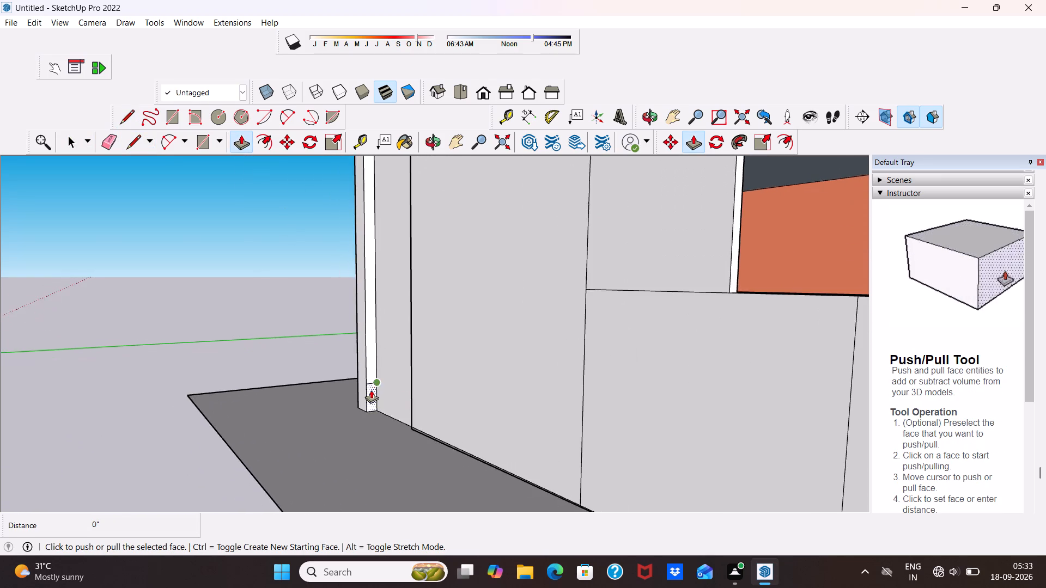
scroll(371, 391, "up", 5)
left_click(371, 393)
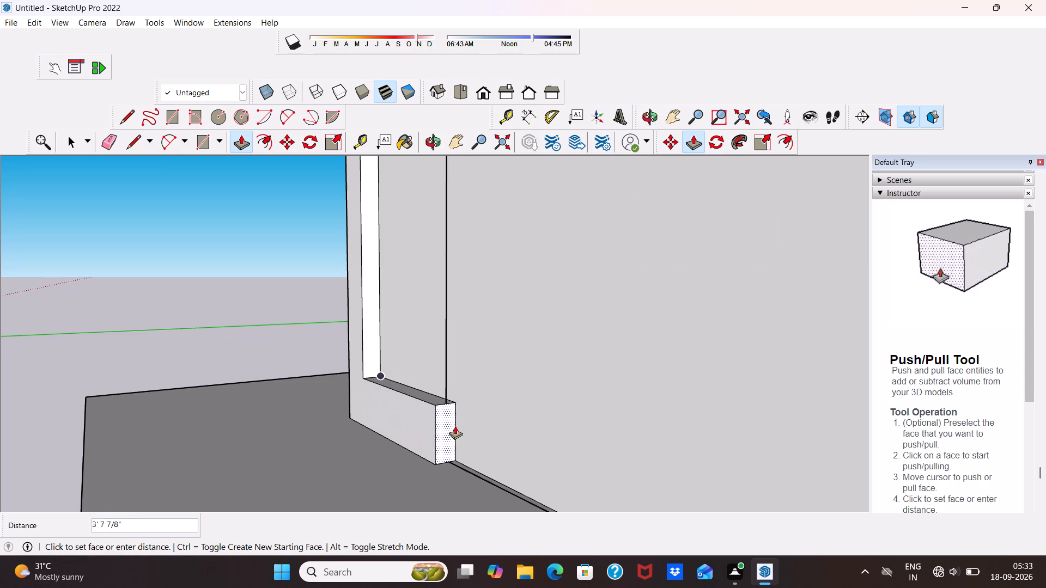
scroll(457, 429, "down", 9)
scroll(572, 445, "down", 6)
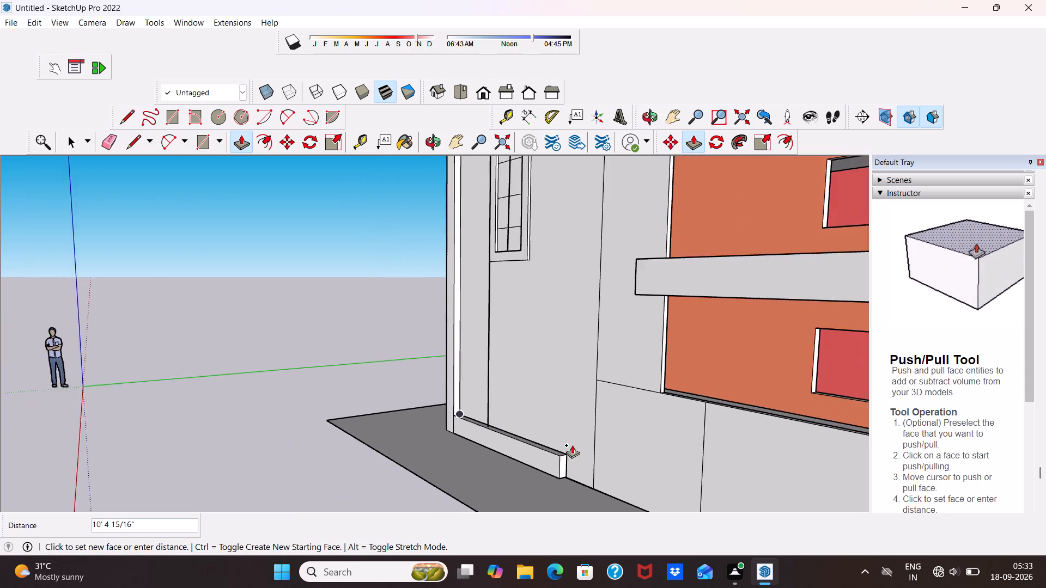
scroll(572, 445, "down", 3)
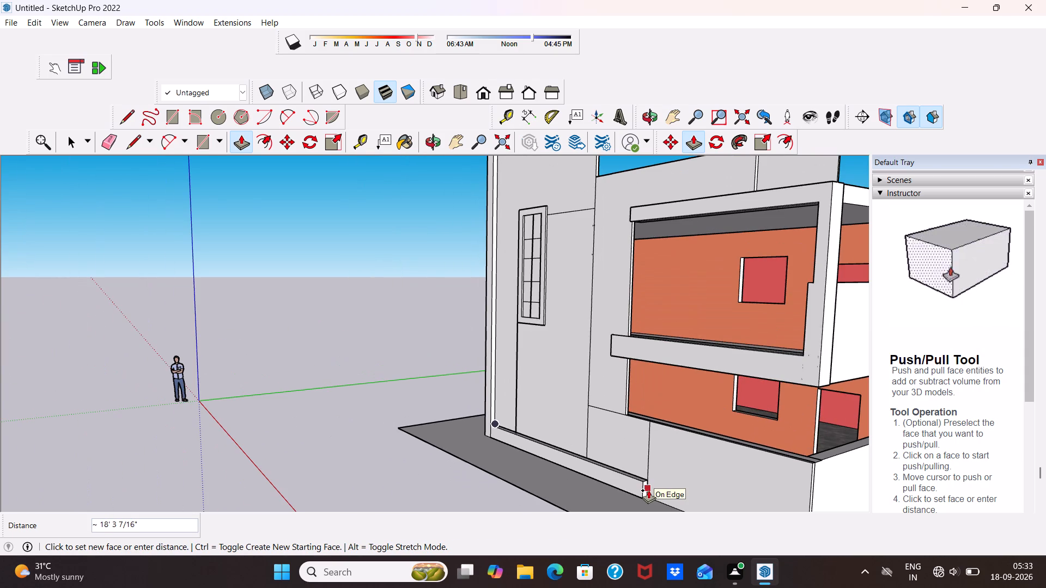
left_click(648, 491)
key("space")
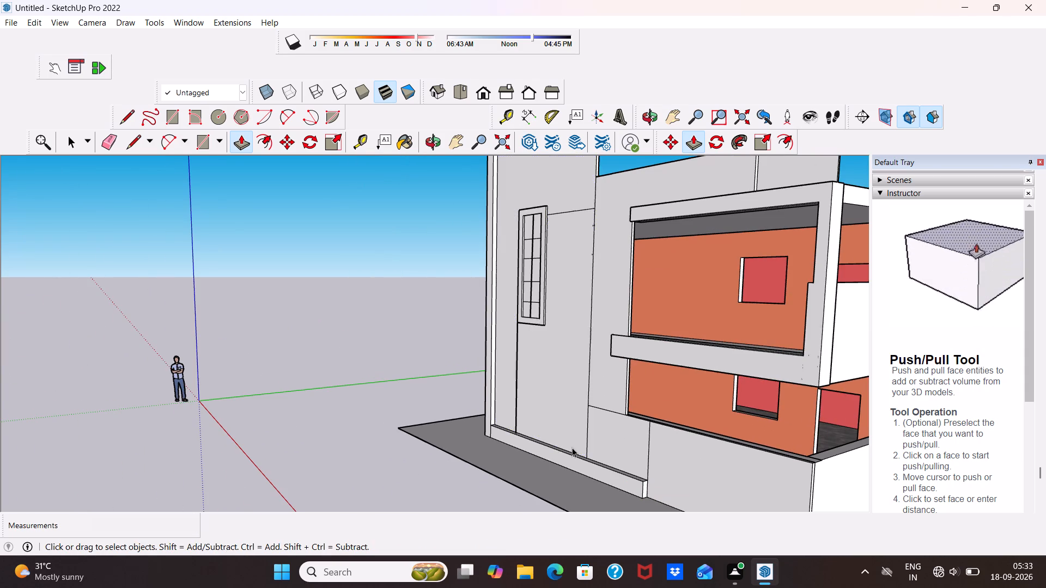
Erase the vertical edge separating the corner pillar from the new plinth strip.
scroll(518, 432, "down", 2)
middle_click_drag(518, 432, 701, 447)
scroll(506, 344, "up", 4)
middle_click_drag(494, 352, 572, 402)
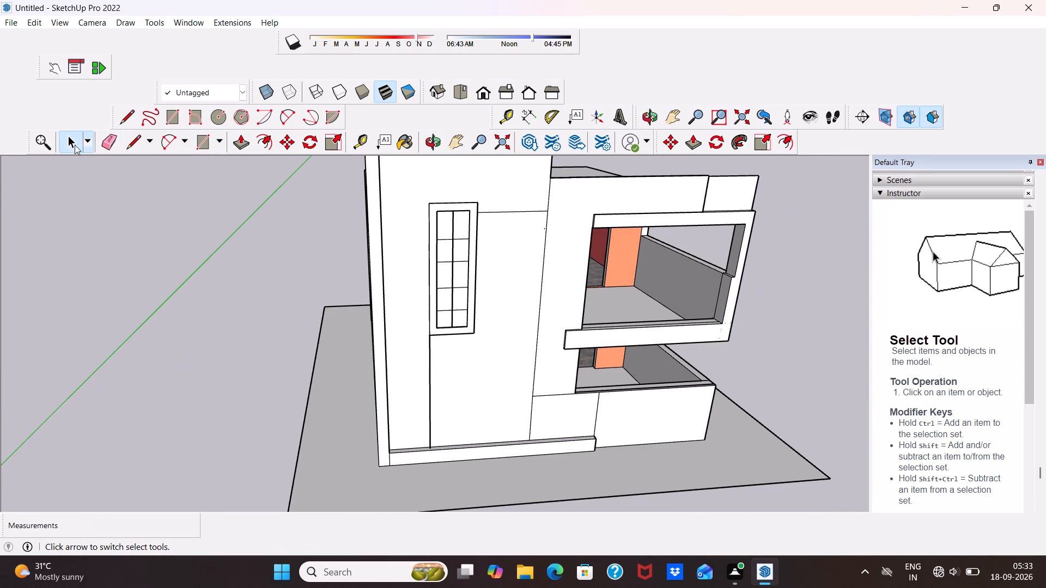
left_click(110, 141)
scroll(427, 438, "up", 3)
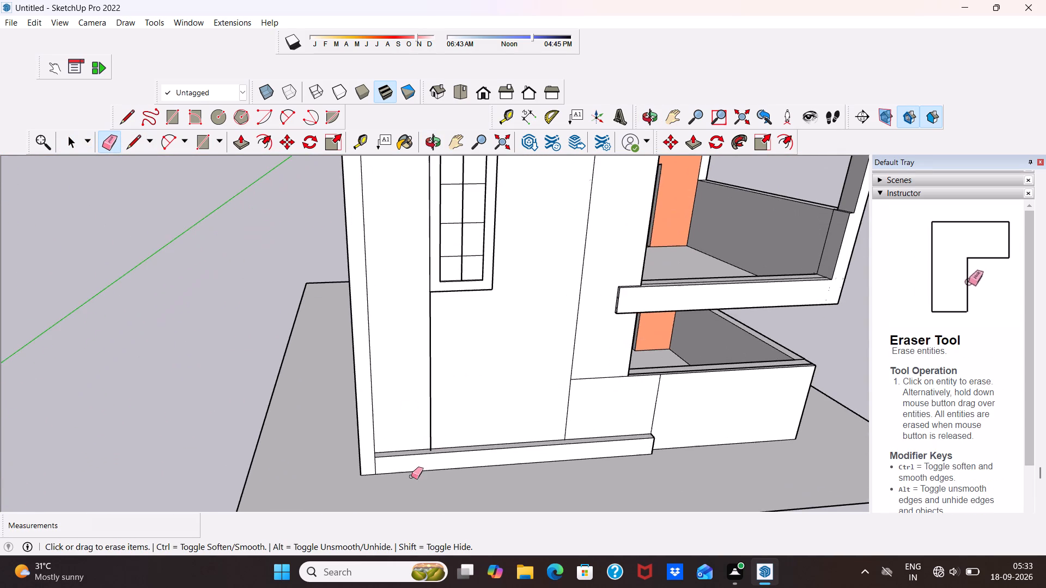
scroll(378, 472, "up", 3)
left_click(374, 463)
Examine the plinth strip and facade from several sides, and the roof area behind the tall front wall.
scroll(425, 450, "down", 2)
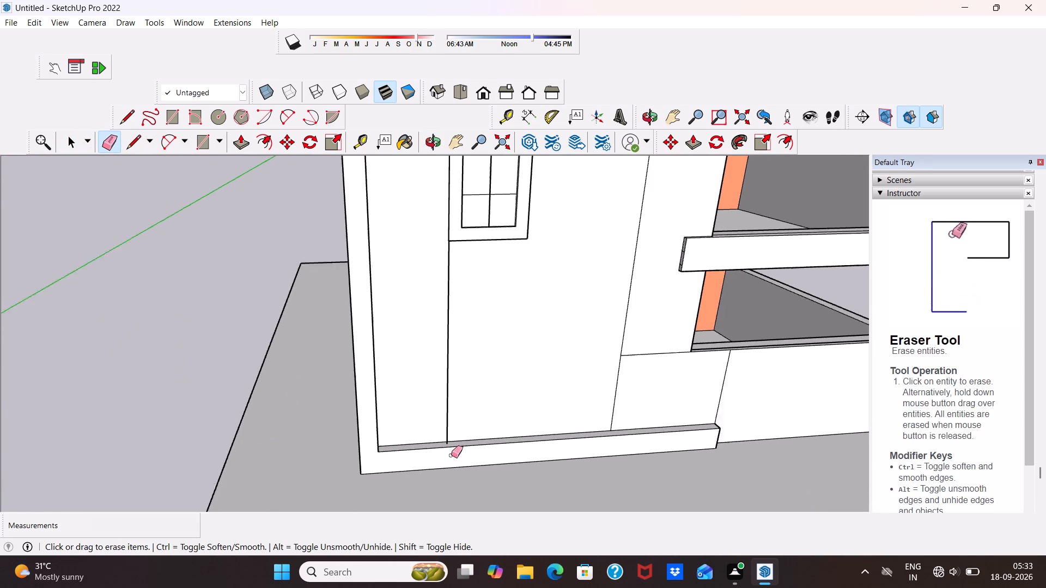
scroll(451, 455, "down", 2)
middle_click_drag(563, 431, 451, 406)
scroll(459, 384, "down", 5)
middle_click_drag(525, 440, 670, 418)
scroll(606, 399, "up", 1)
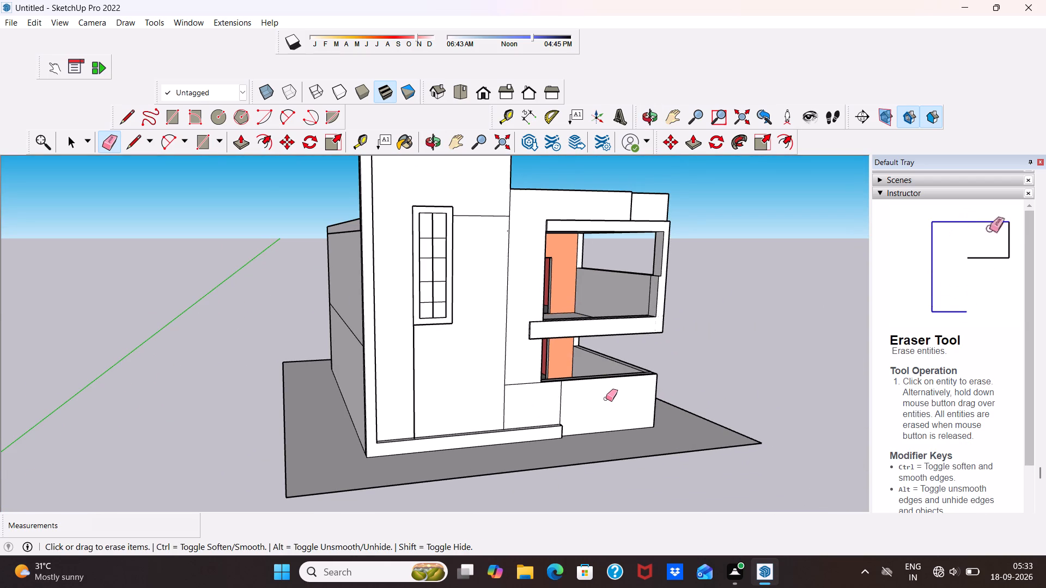
scroll(606, 399, "up", 1)
scroll(606, 399, "down", 1)
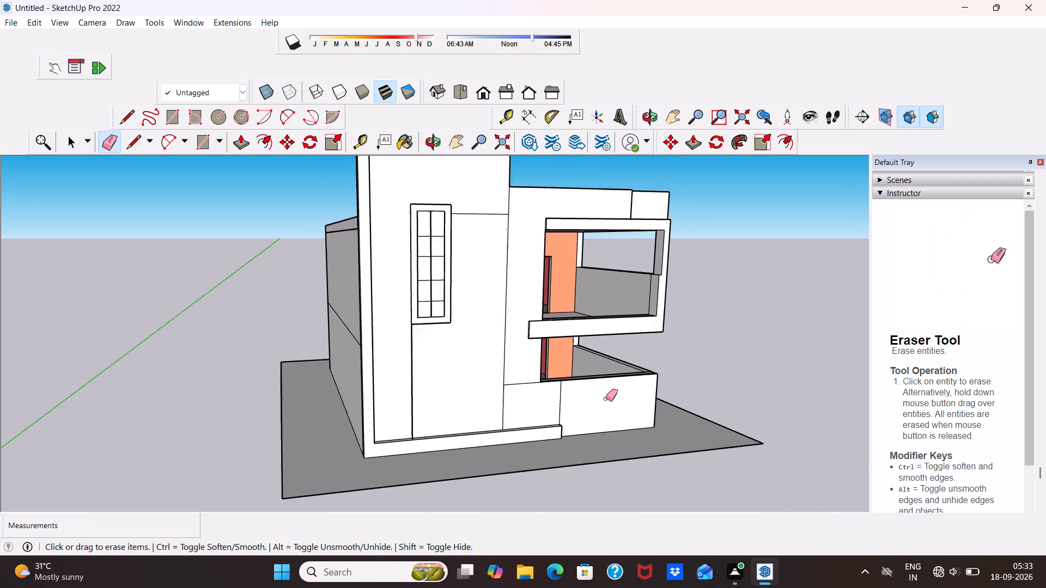
scroll(606, 399, "down", 2)
key("space")
middle_click_drag(607, 371, 370, 391)
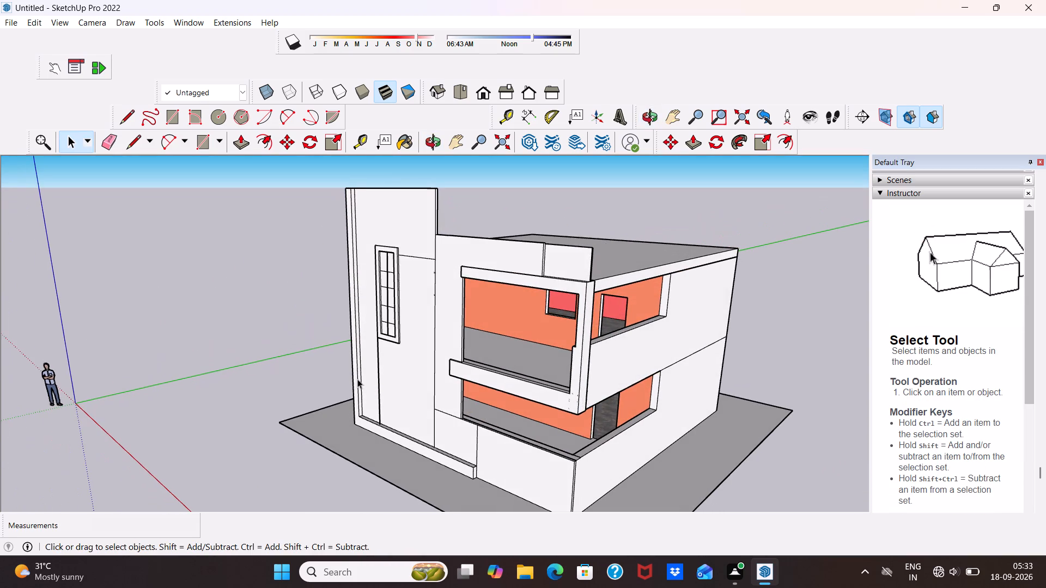
middle_click_drag(357, 379, 667, 366)
scroll(368, 307, "up", 4)
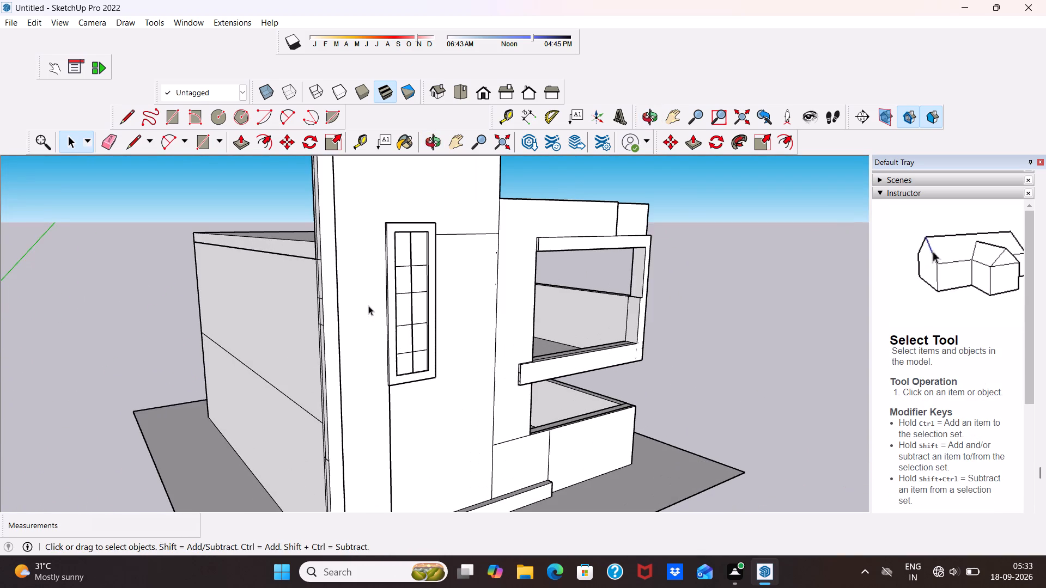
middle_click_drag(368, 305, 563, 424)
scroll(485, 364, "up", 2)
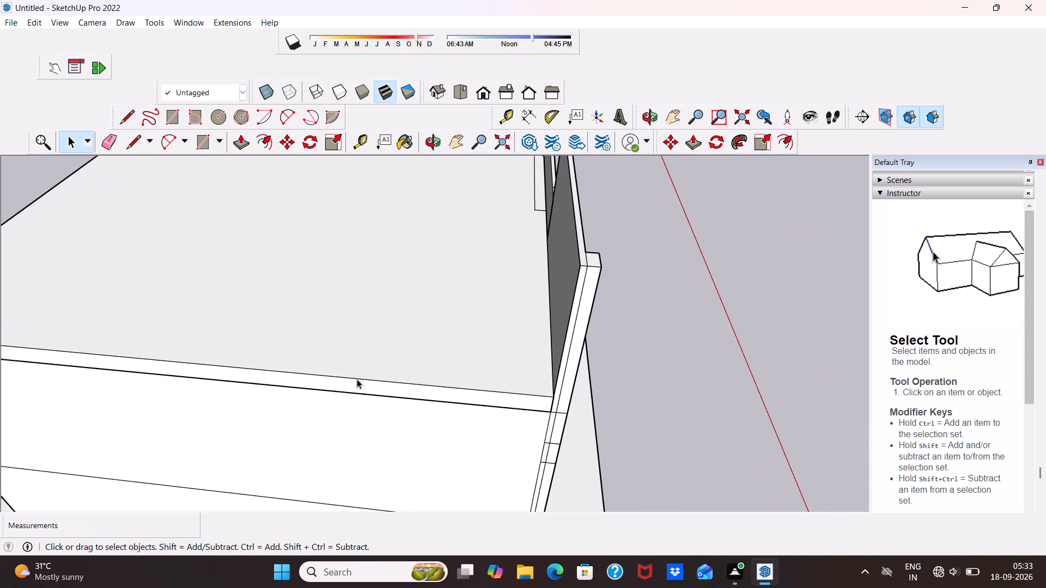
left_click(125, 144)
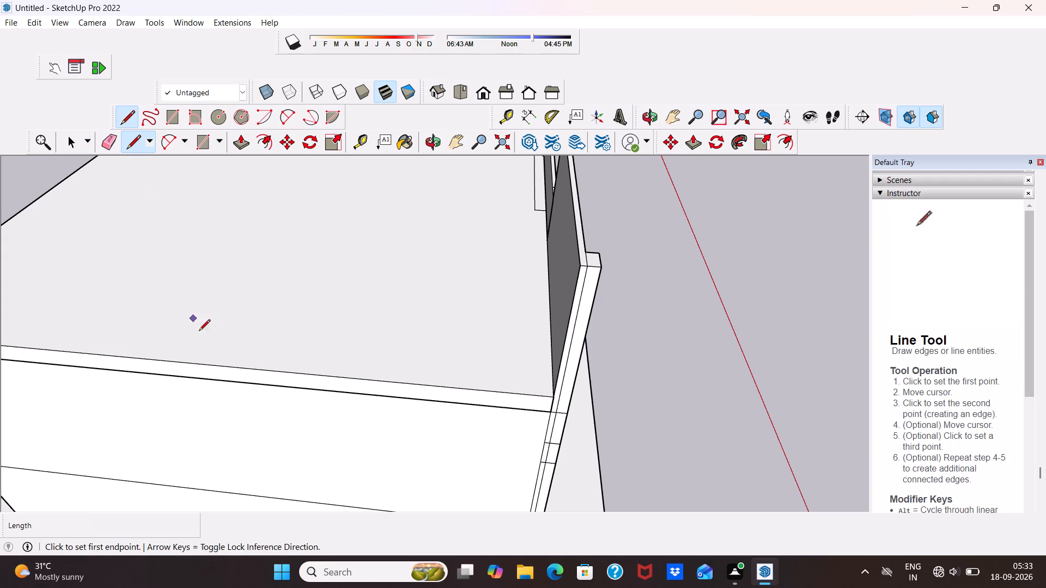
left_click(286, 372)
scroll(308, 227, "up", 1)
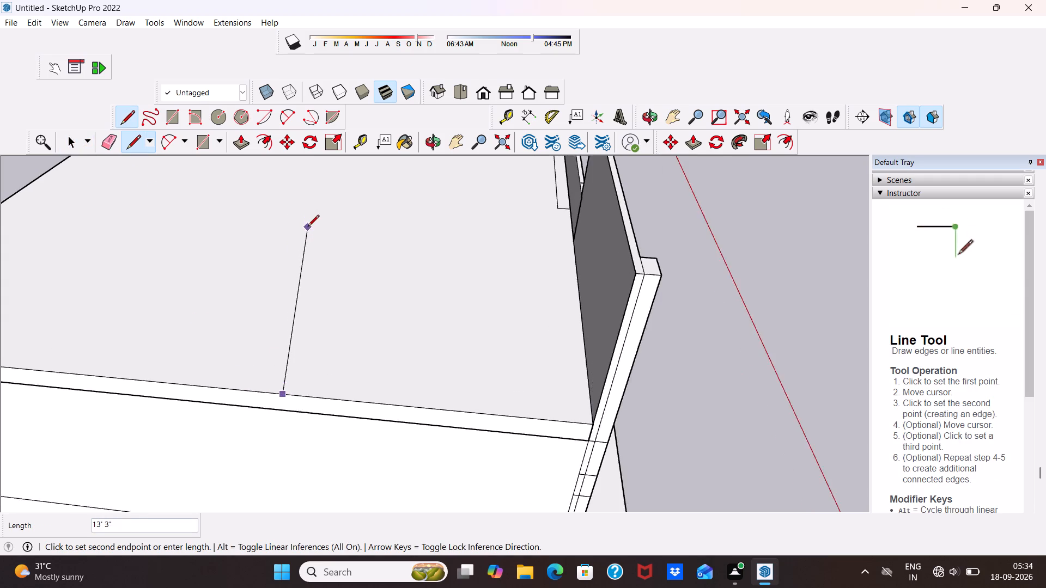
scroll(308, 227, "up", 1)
Draw a rectangle about 13' 3" by 13' 10" on the roof slab, from the corner behind the tall front wall.
left_click(174, 115)
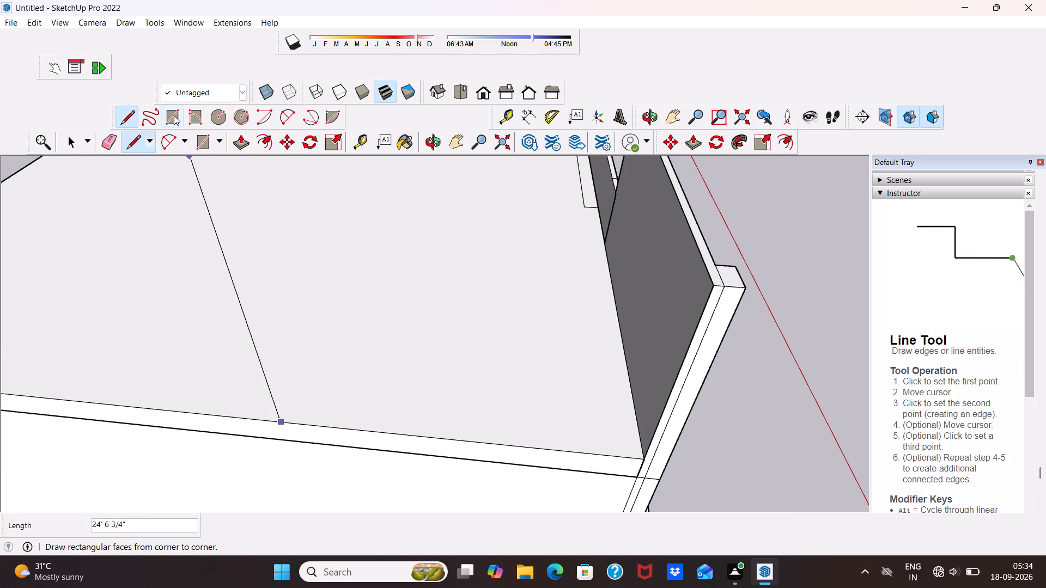
left_click(642, 458)
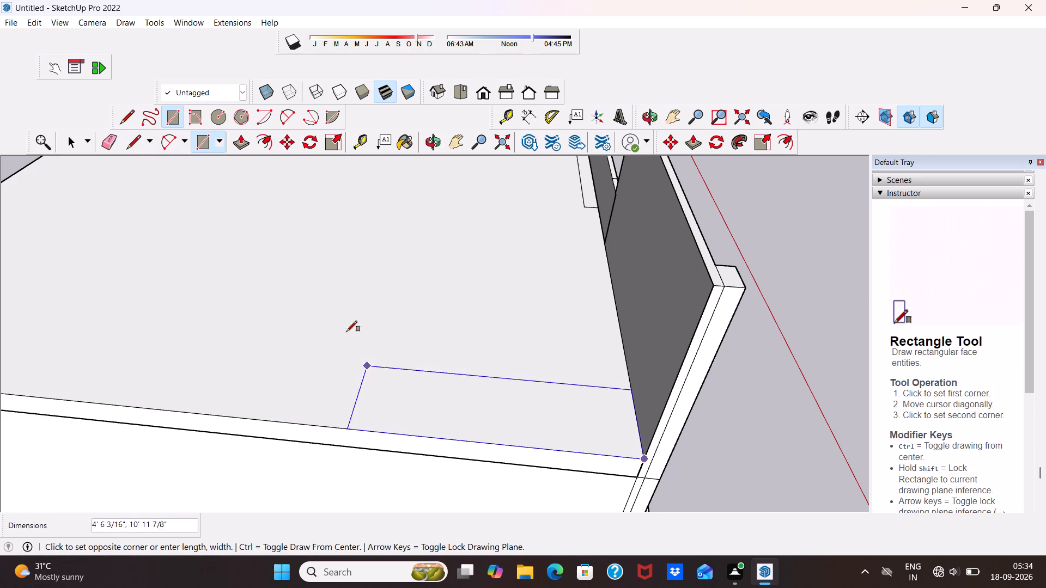
left_click(338, 226)
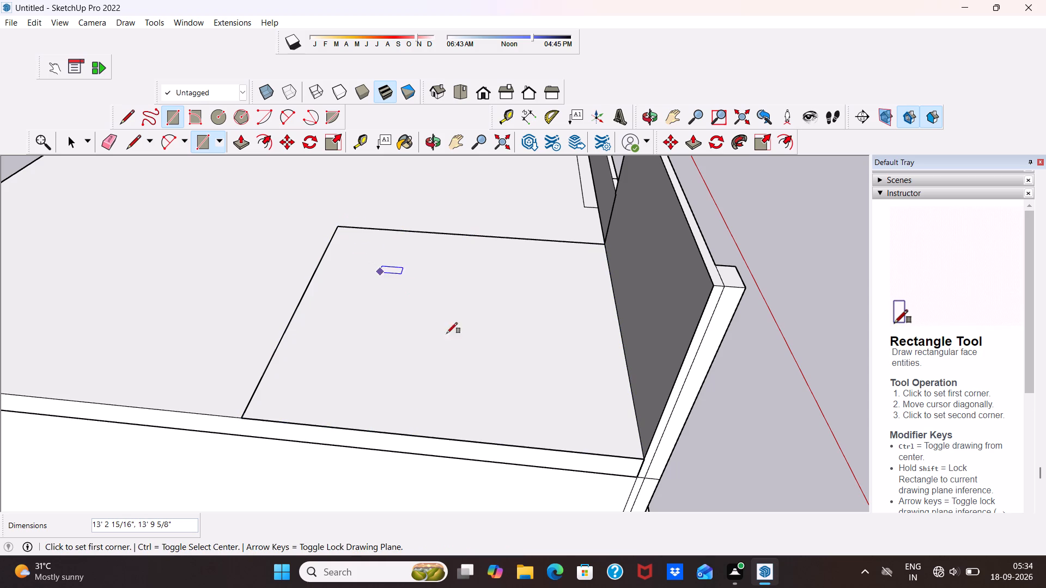
key("space")
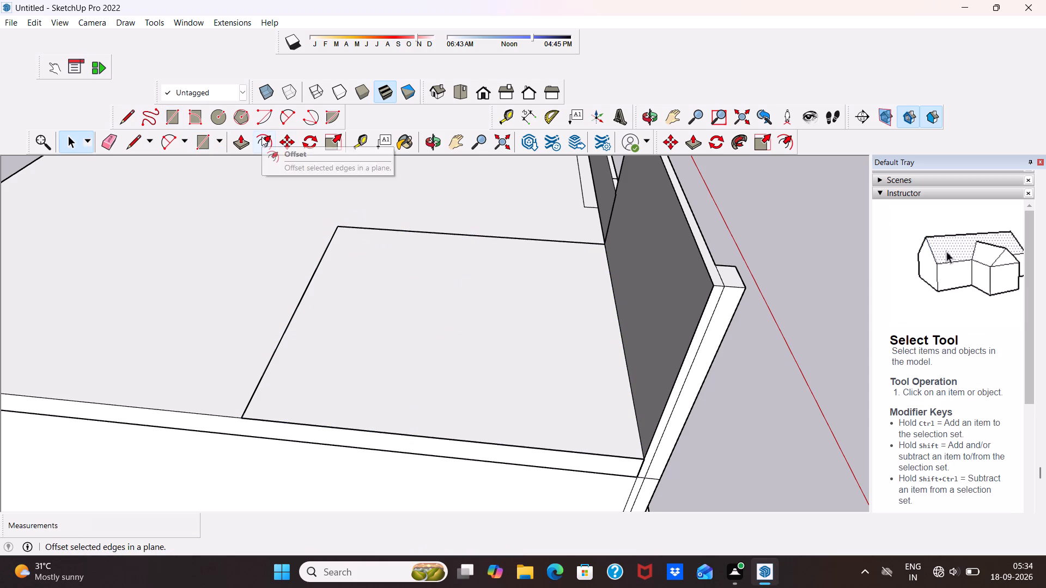
Offset the outline of the roof rectangle 6" inward.
left_click(261, 137)
left_click(309, 279)
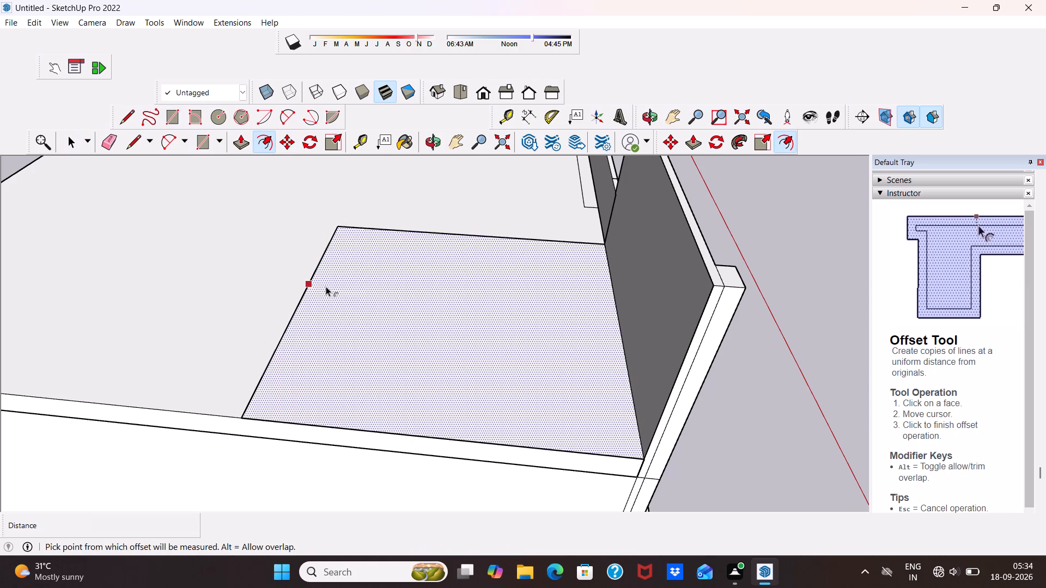
left_click(324, 287)
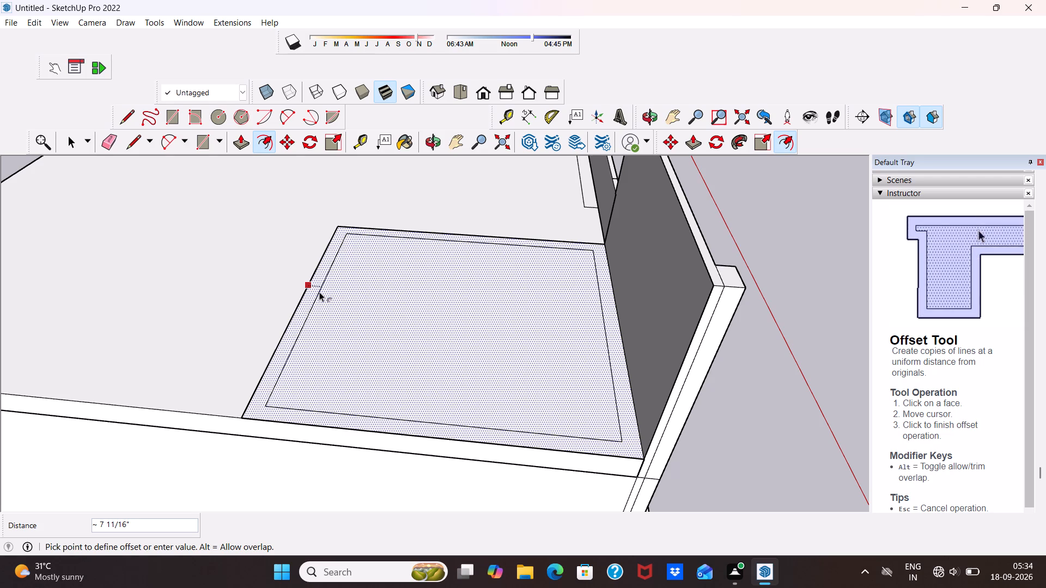
key("6")
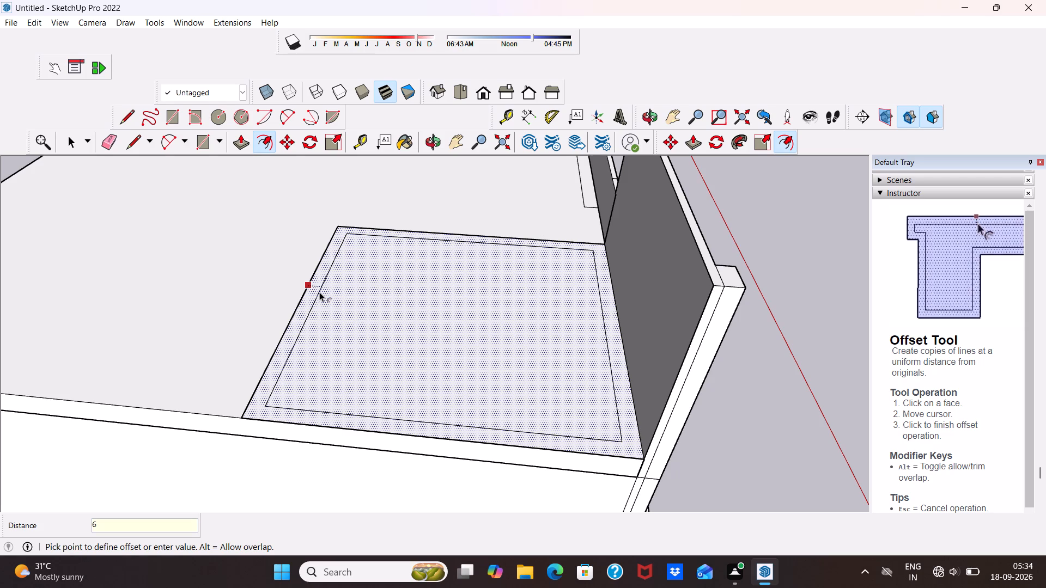
key("shift+quotedbl")
key("Return")
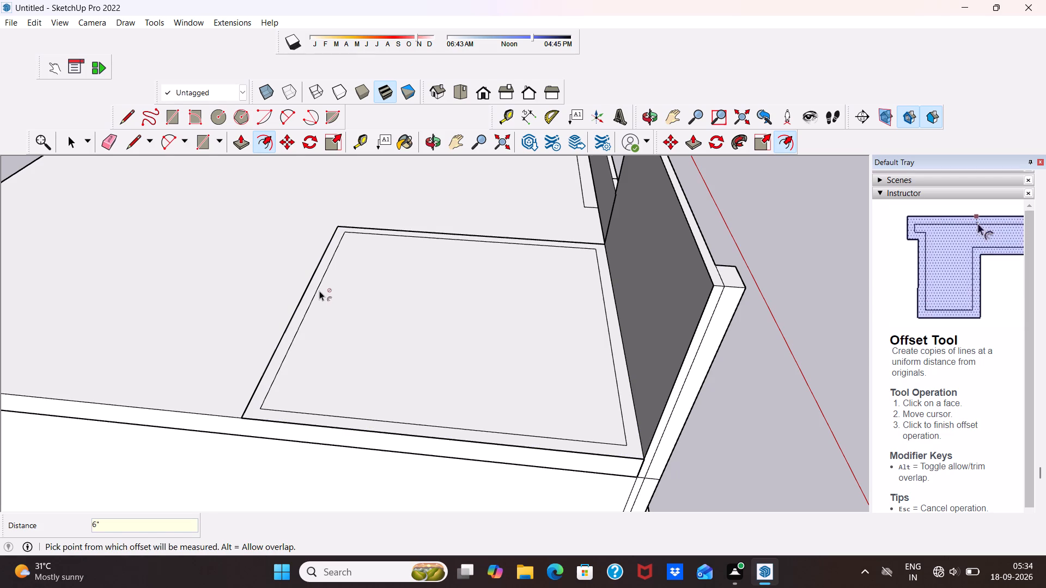
left_click(319, 291)
key("space")
Push/Pull the narrow border around the roof rectangle up about 7' 1" to form the walls of a rooftop room.
scroll(346, 258, "down", 1)
middle_click_drag(378, 310, 252, 290)
scroll(267, 301, "up", 2)
scroll(235, 343, "up", 2)
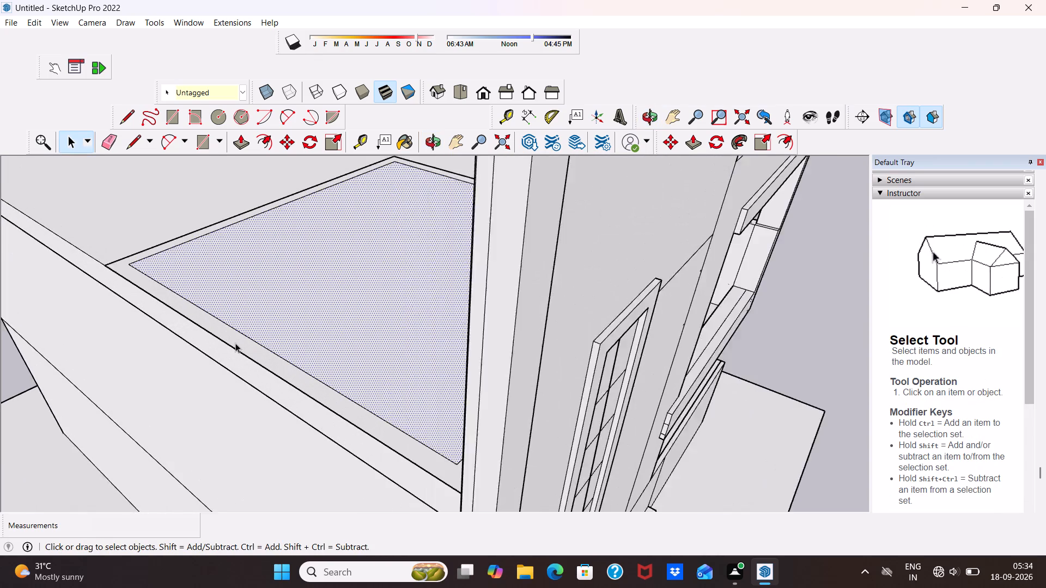
scroll(235, 343, "up", 2)
left_click(266, 355)
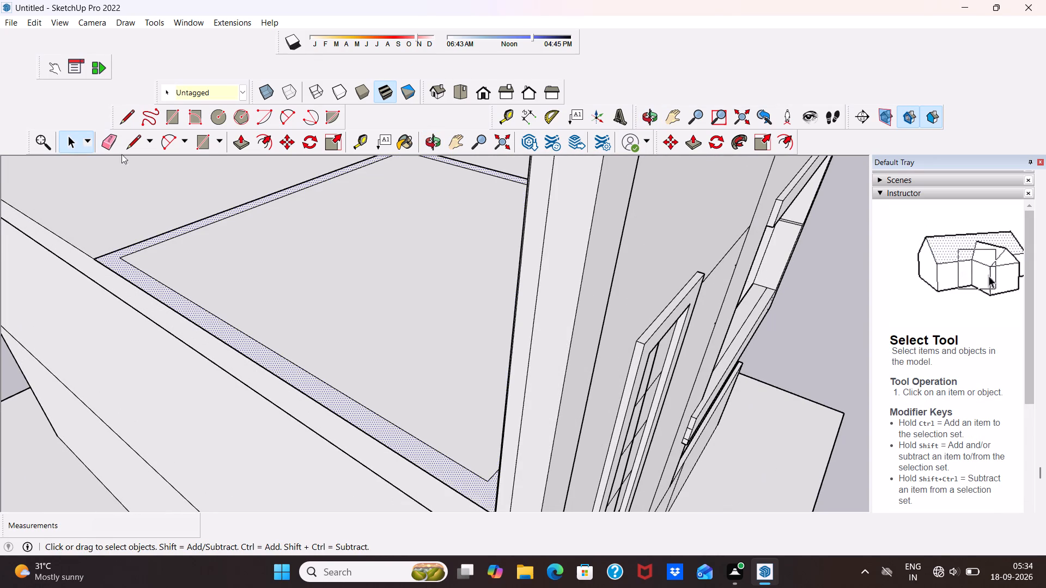
left_click(240, 139)
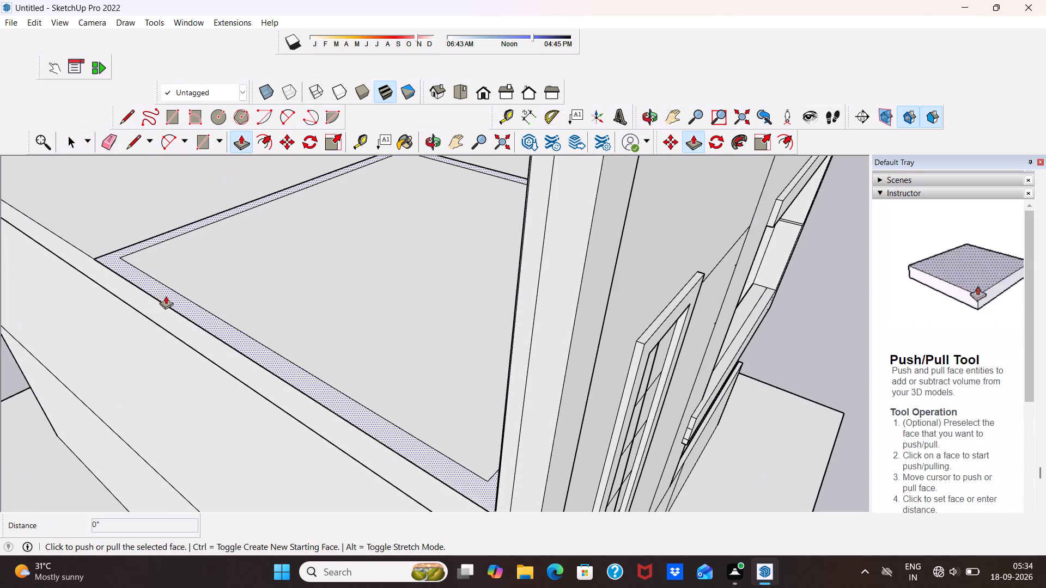
left_click(169, 293)
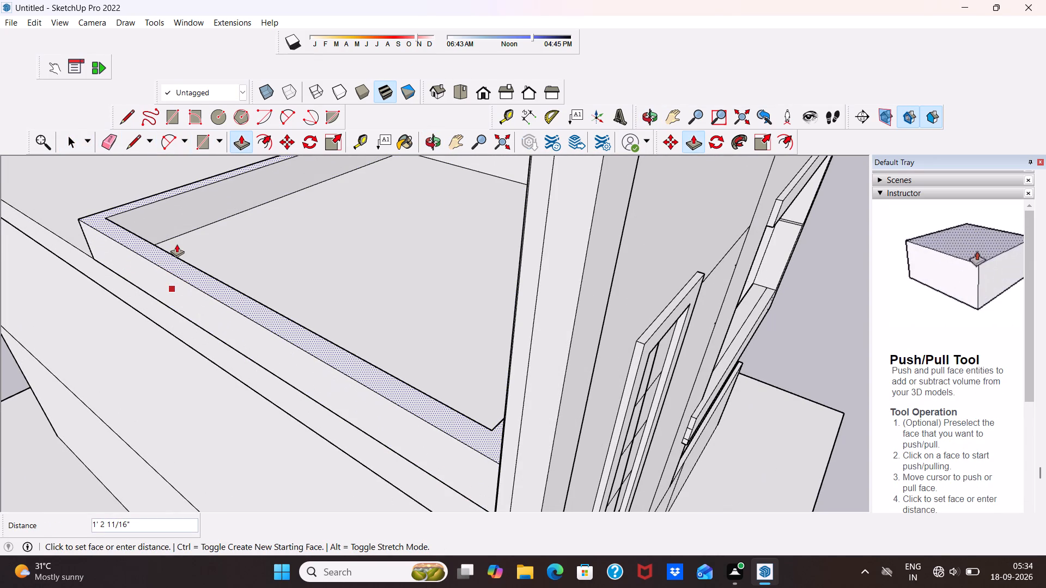
scroll(177, 244, "down", 8)
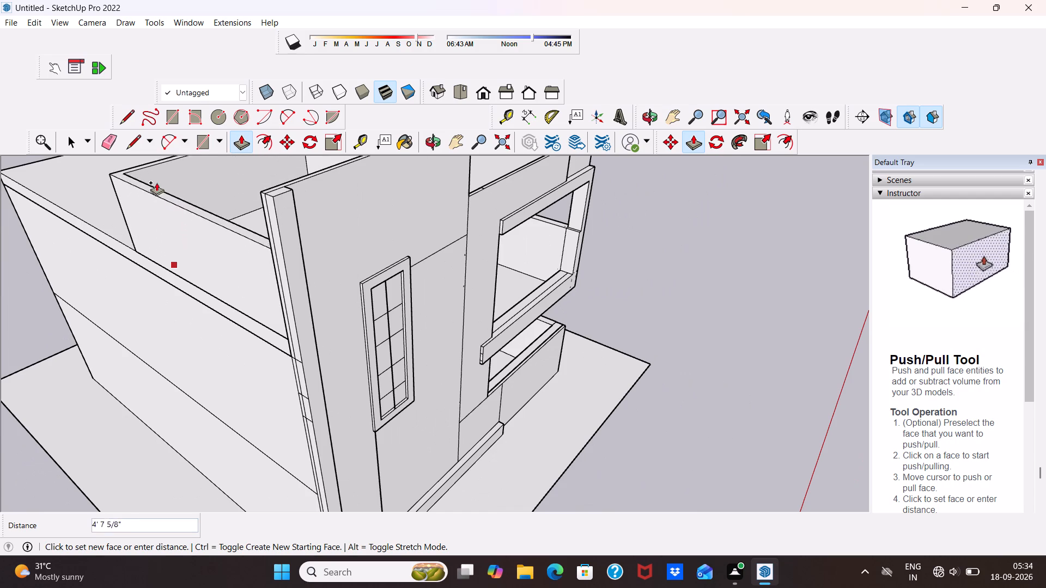
scroll(153, 168, "up", 3)
scroll(147, 152, "down", 3)
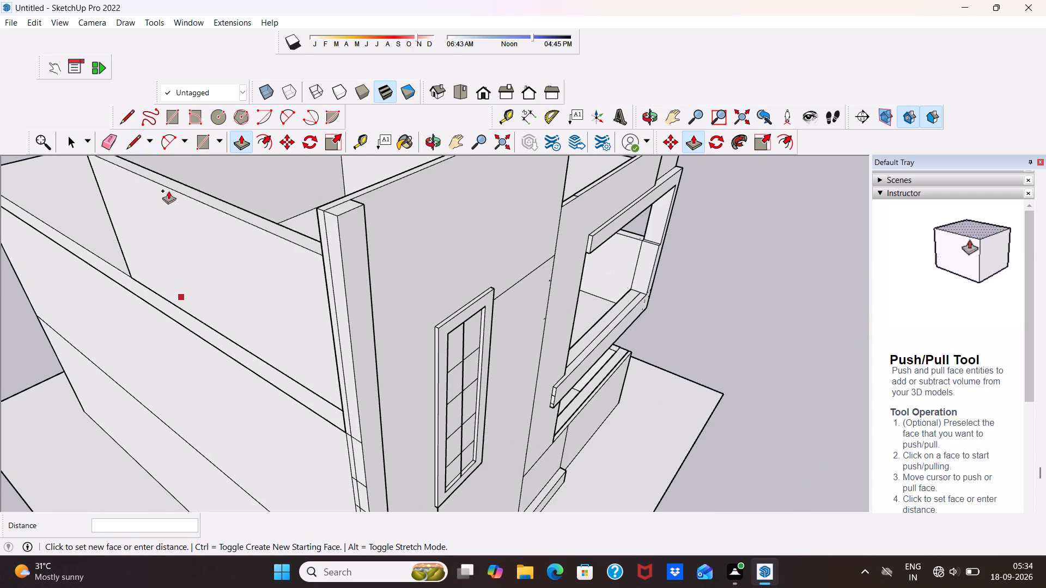
scroll(195, 226, "down", 10)
scroll(180, 213, "up", 4)
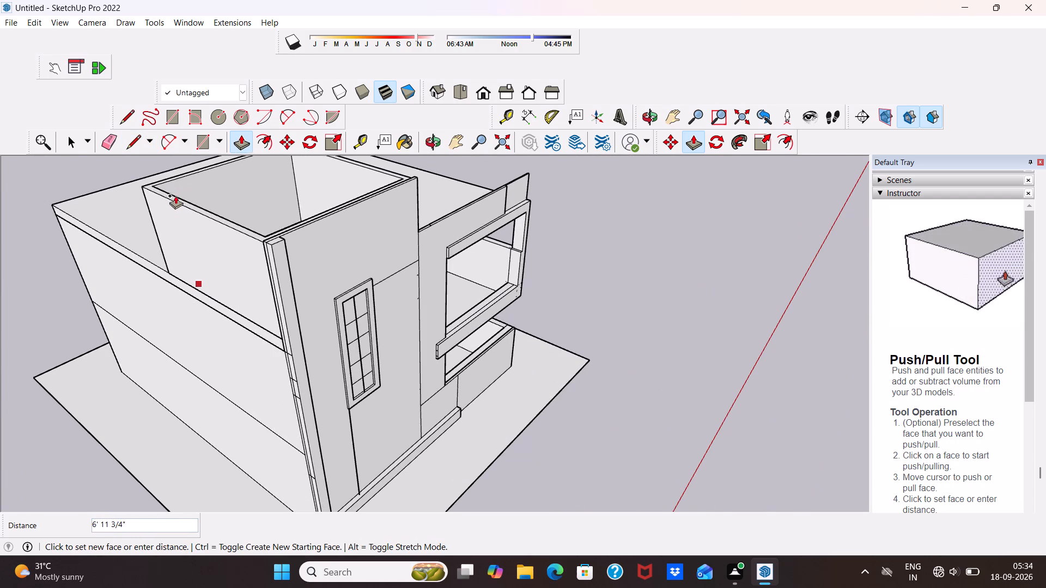
scroll(175, 195, "up", 5)
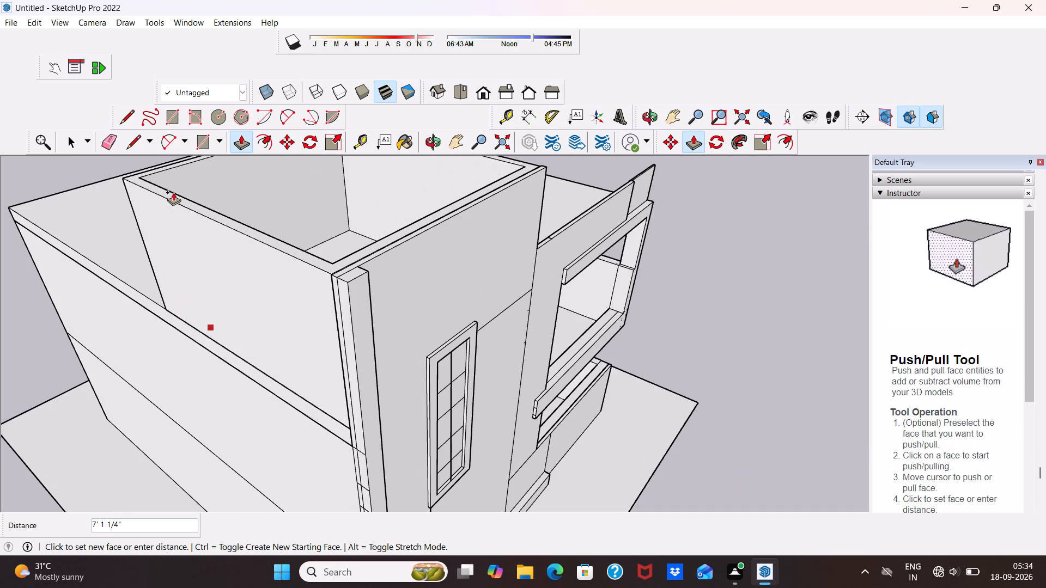
left_click(173, 192)
Examine the rooftop room and the facade from several sides, in the standard front view and from above.
middle_click_drag(179, 215, 80, 215)
scroll(179, 215, "down", 1)
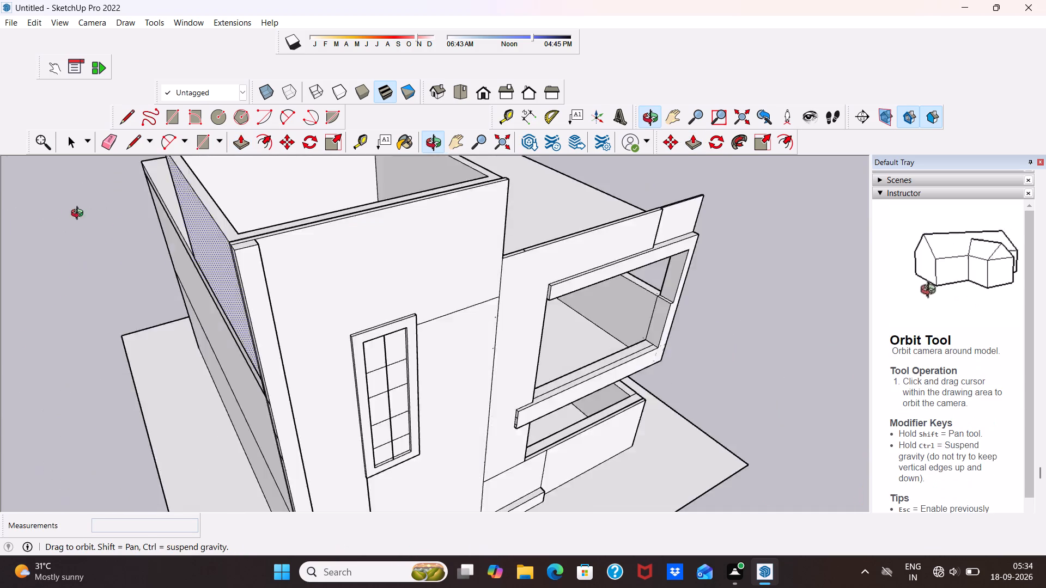
middle_click_drag(80, 215, 0, 216)
scroll(264, 272, "down", 5)
middle_click_drag(282, 283, 8, 263)
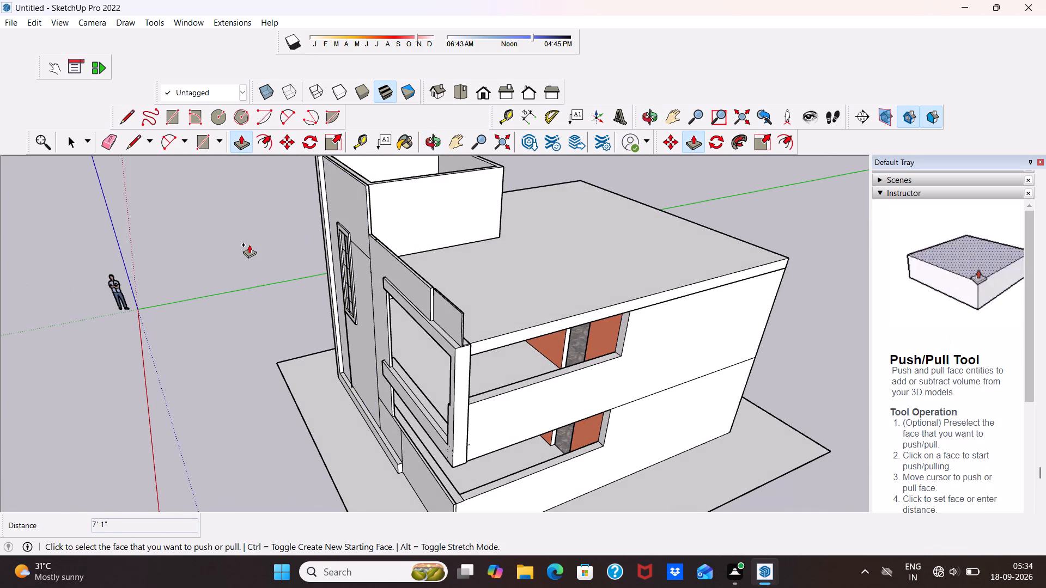
middle_click_drag(252, 242, 470, 367)
scroll(306, 221, "up", 4)
scroll(154, 295, "up", 2)
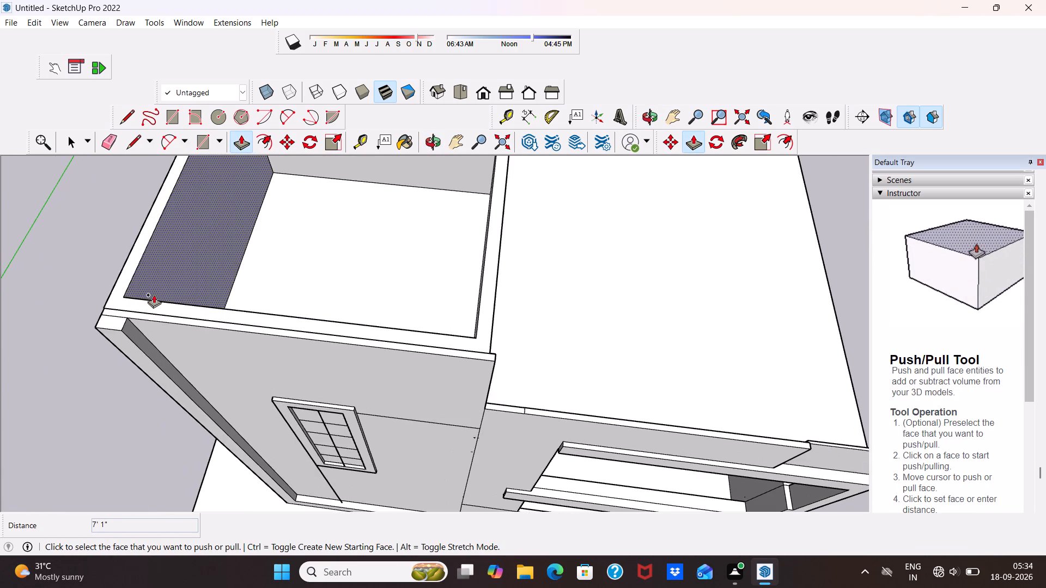
middle_click_drag(123, 316, 257, 265)
scroll(255, 262, "down", 5)
middle_click_drag(252, 270, 175, 203)
middle_click_drag(210, 286, 248, 218)
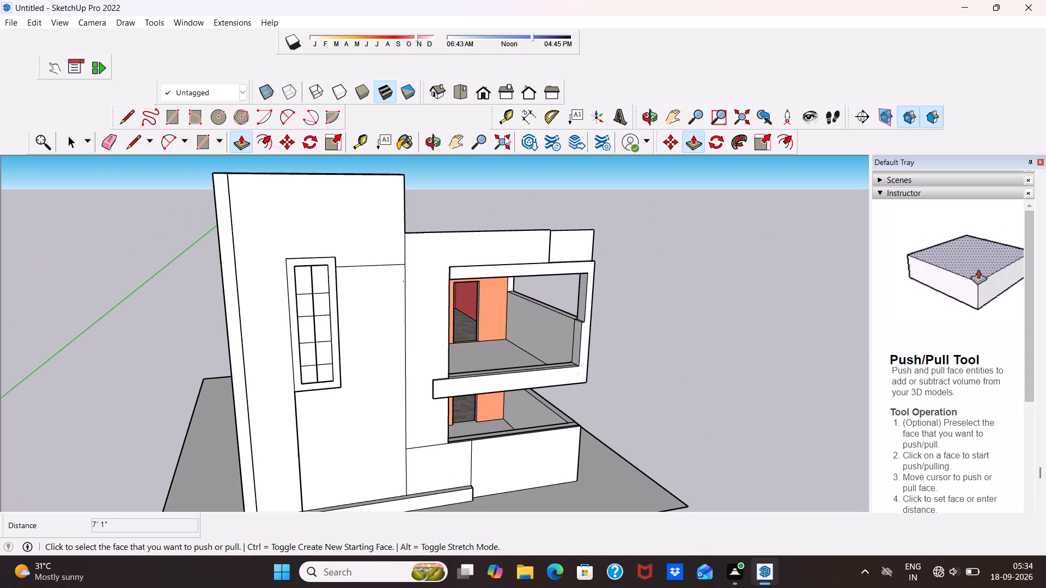
scroll(481, 95, "up", 4)
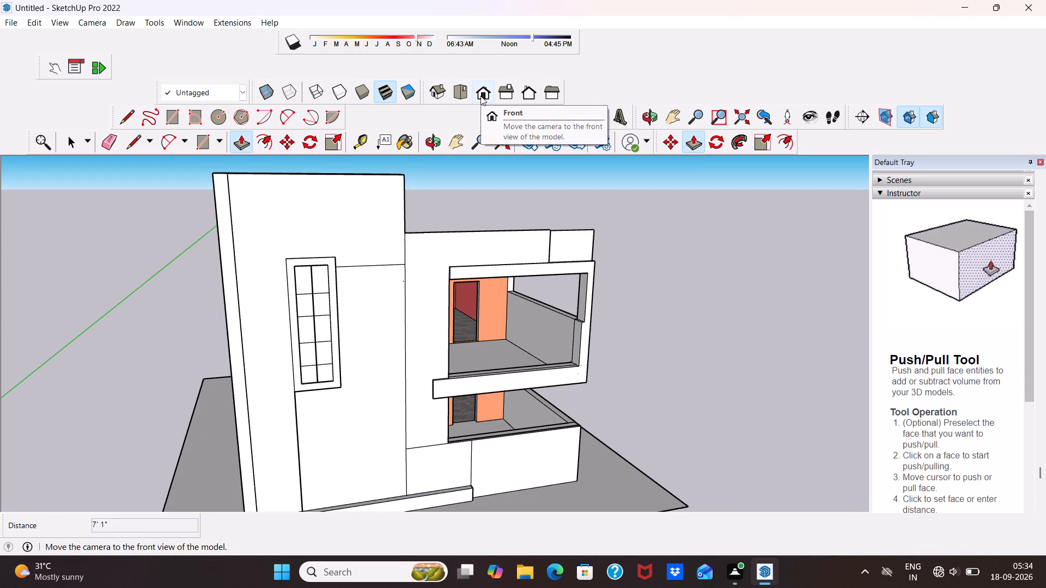
scroll(481, 96, "up", 1)
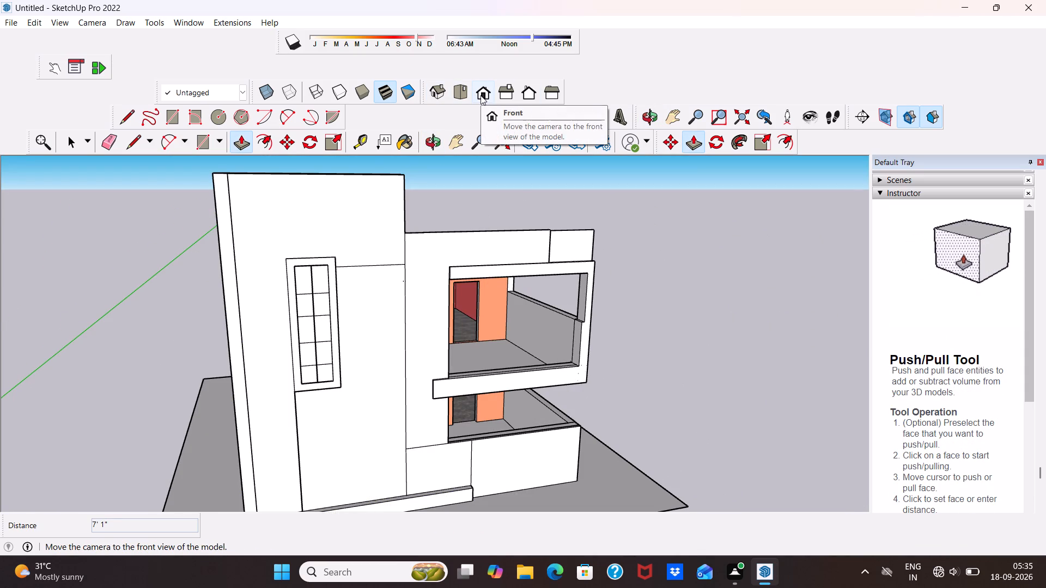
left_click(479, 88)
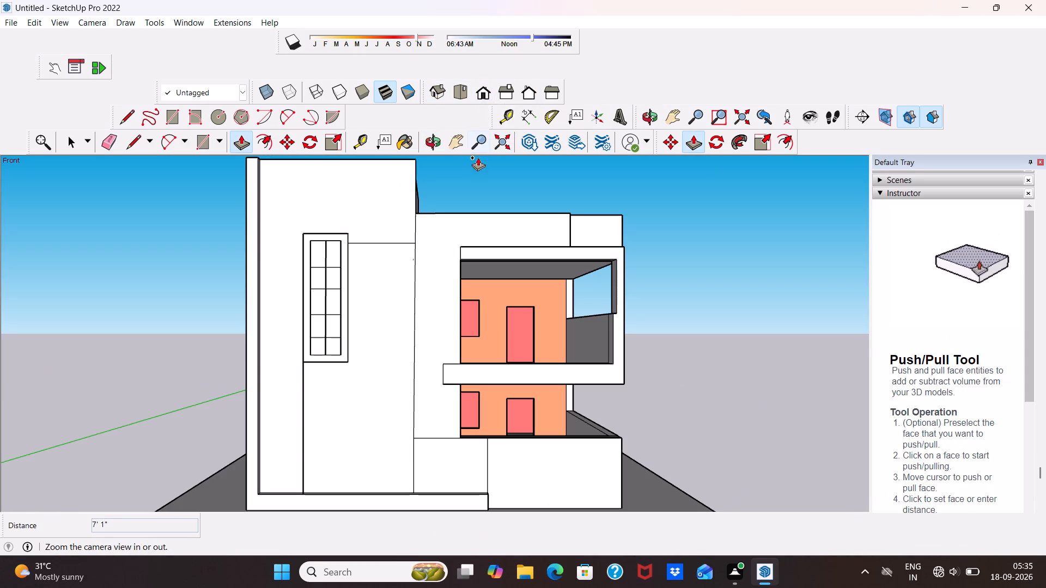
middle_click_drag(466, 193, 457, 339)
key("space")
middle_click_drag(468, 252, 386, 427)
scroll(452, 307, "down", 4)
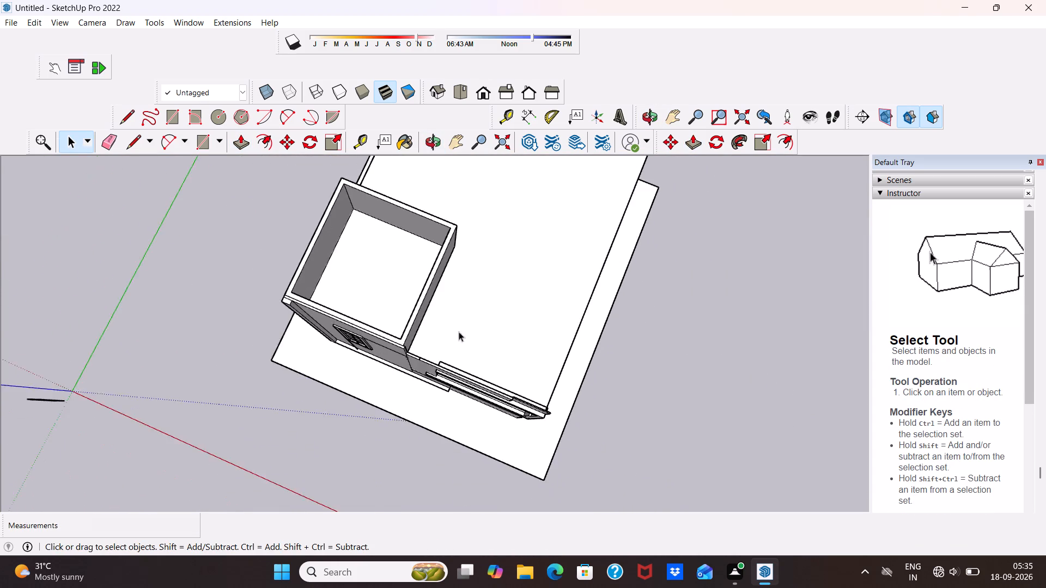
scroll(459, 332, "down", 1)
scroll(474, 291, "down", 5)
scroll(520, 170, "up", 5)
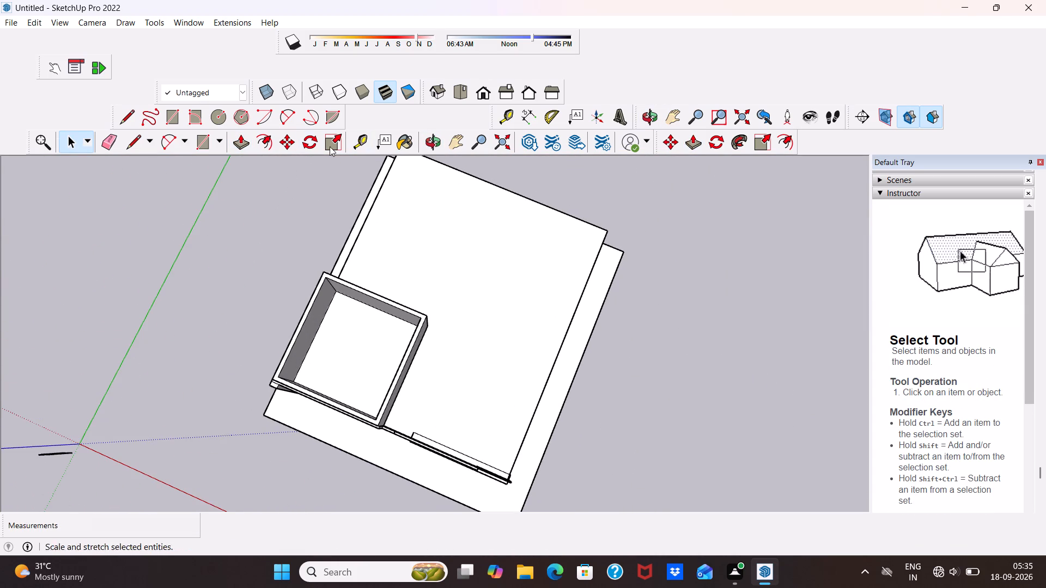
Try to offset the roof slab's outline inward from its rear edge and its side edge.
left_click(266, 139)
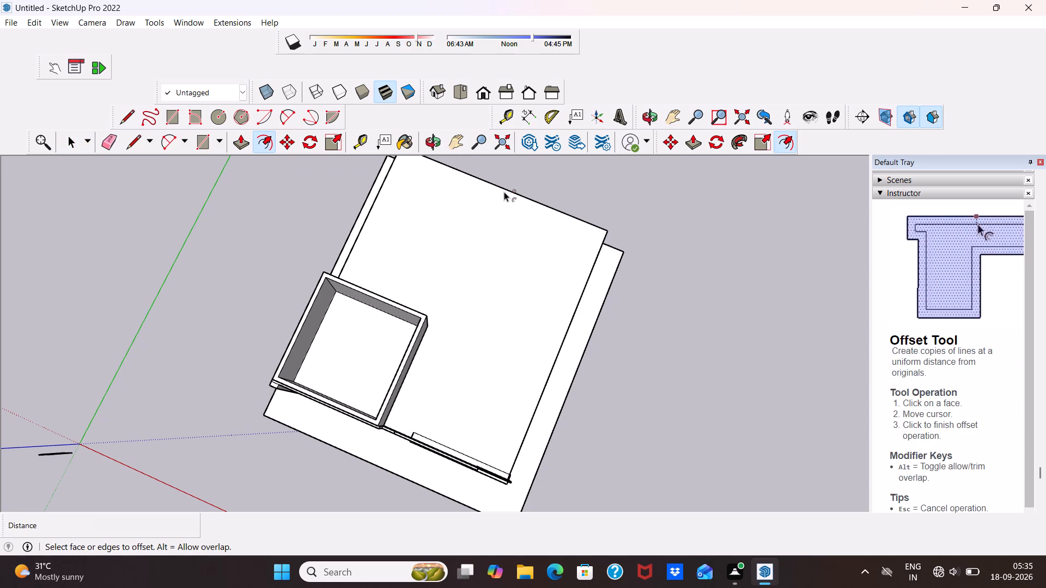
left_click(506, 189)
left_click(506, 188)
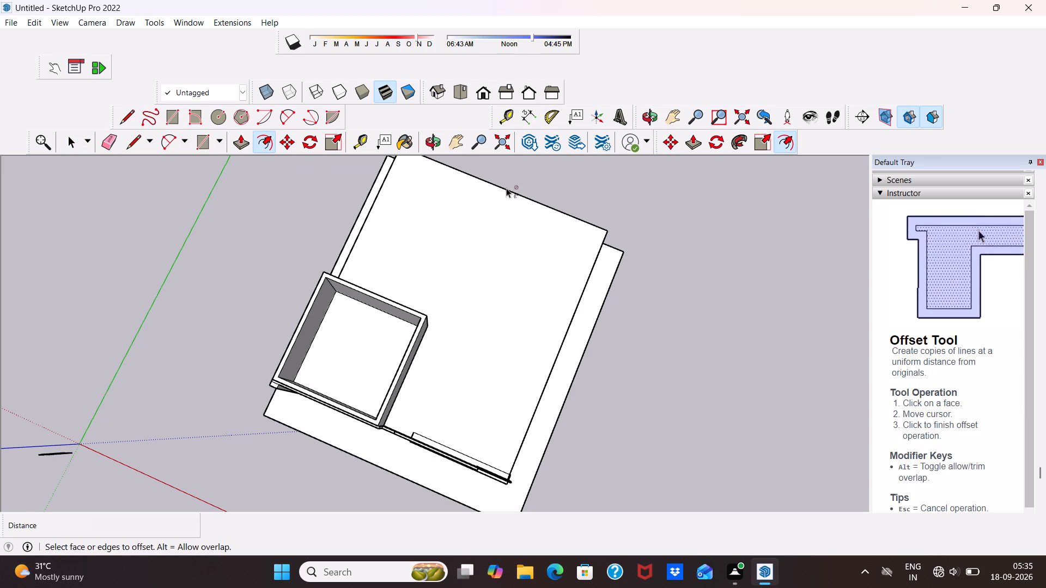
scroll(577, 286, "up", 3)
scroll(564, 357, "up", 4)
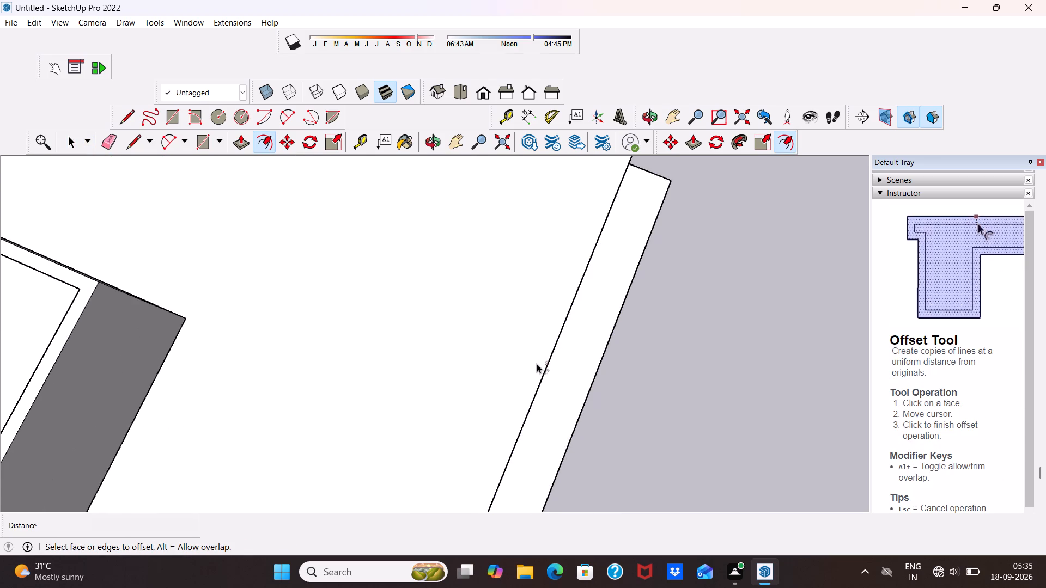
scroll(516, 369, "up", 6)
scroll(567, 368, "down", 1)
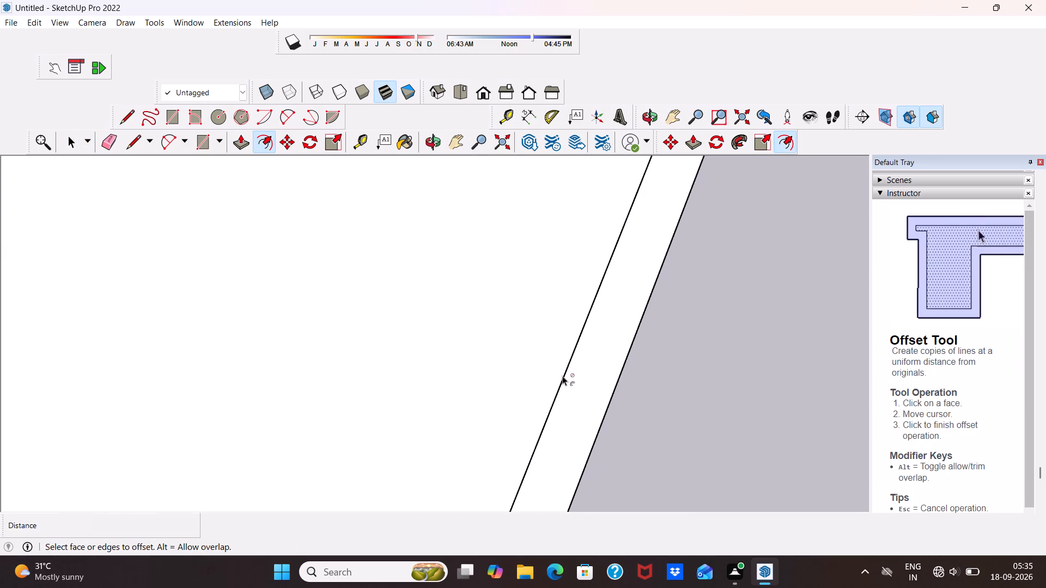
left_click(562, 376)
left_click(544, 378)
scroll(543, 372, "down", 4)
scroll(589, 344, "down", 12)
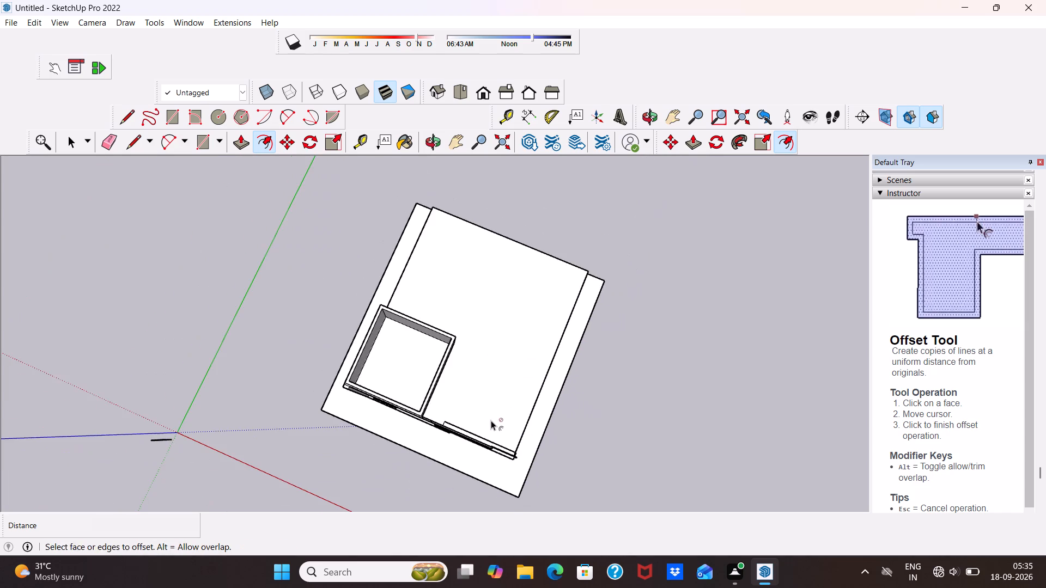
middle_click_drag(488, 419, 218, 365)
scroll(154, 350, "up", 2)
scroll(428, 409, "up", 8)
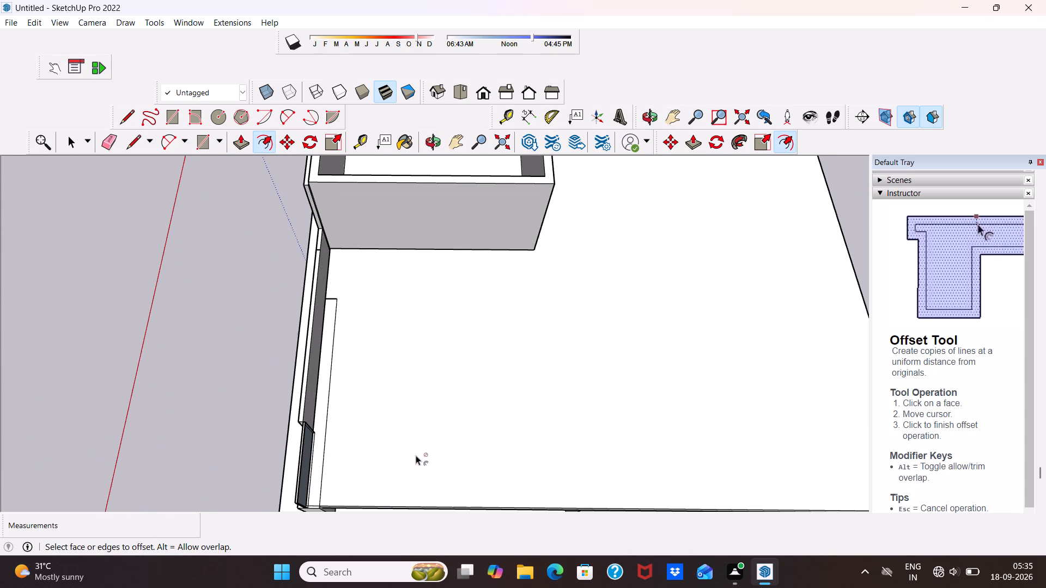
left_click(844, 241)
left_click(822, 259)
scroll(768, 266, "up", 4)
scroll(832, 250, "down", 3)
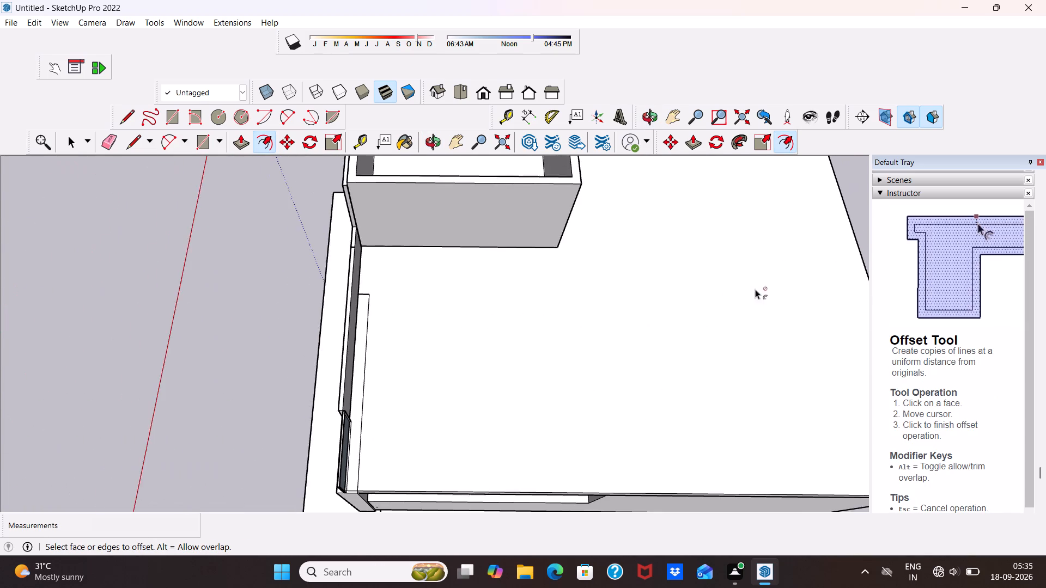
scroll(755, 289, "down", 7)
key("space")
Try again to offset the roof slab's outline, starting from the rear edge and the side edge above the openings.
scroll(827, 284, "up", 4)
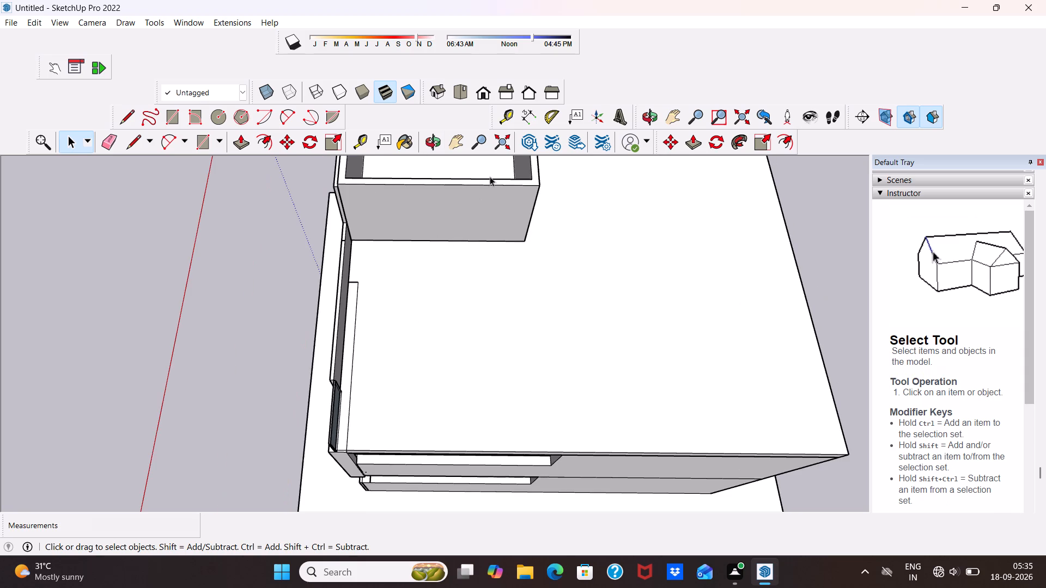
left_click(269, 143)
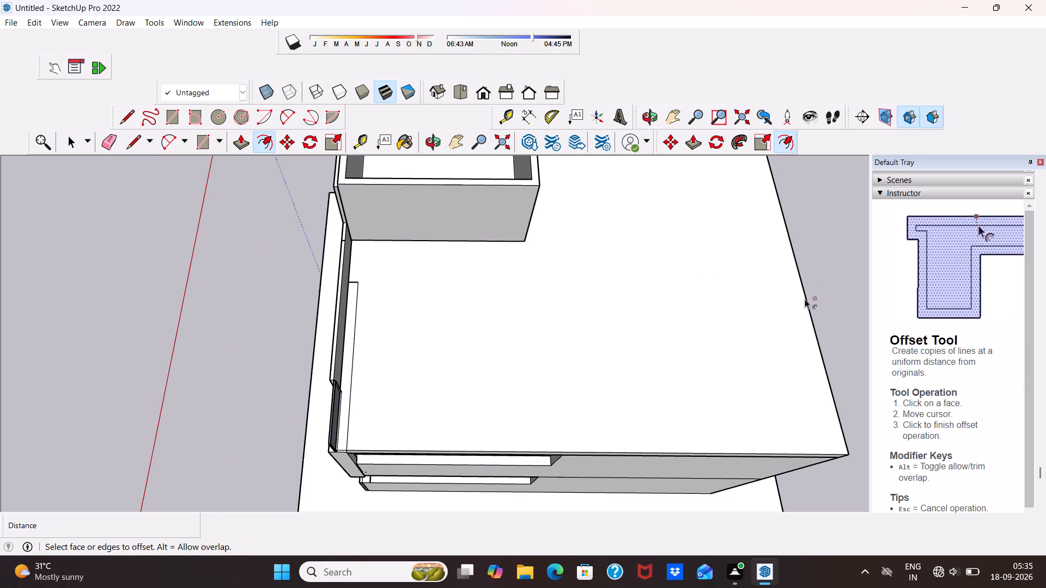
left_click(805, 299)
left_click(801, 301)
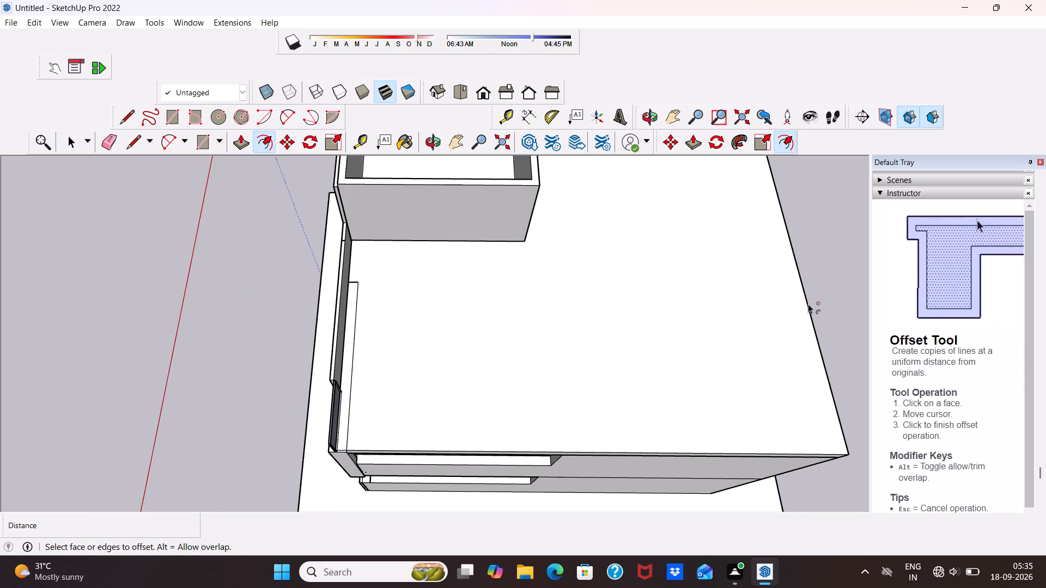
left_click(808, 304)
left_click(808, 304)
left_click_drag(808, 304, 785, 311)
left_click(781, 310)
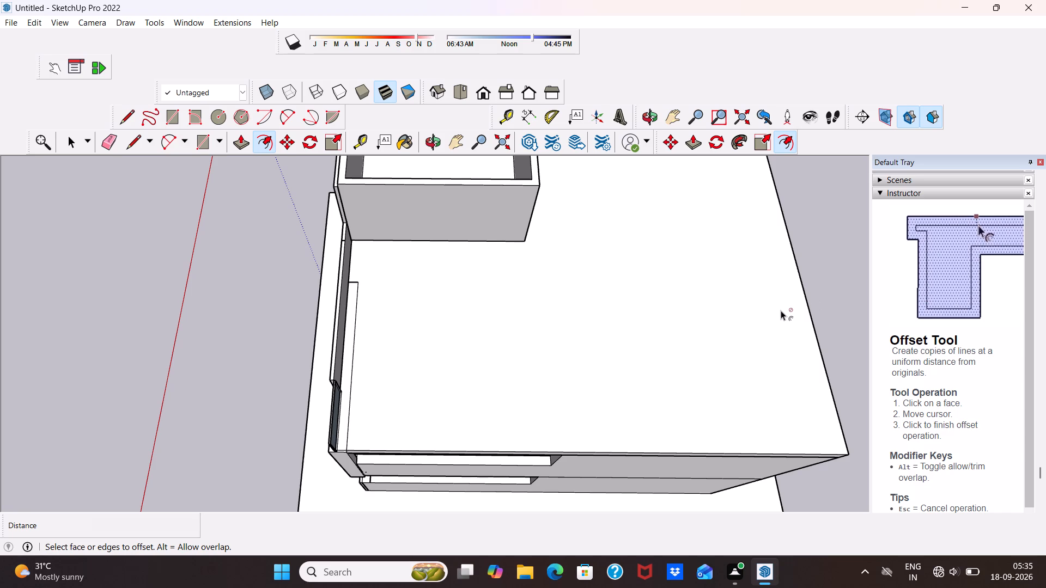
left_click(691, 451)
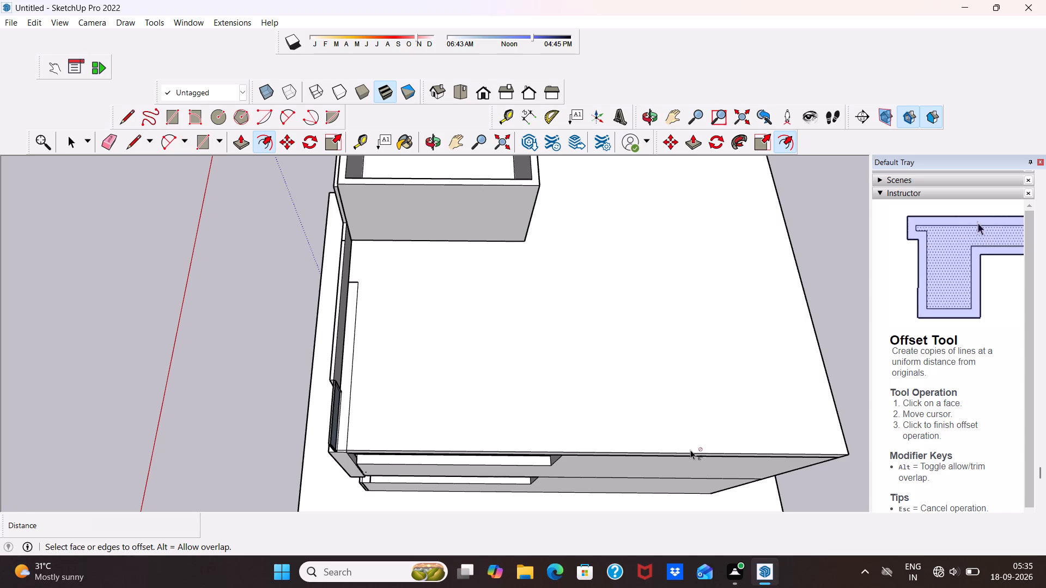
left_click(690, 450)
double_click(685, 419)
Open the roof slab's group and offset its outline 6" inward to form a narrow border.
key("space")
left_click(684, 416)
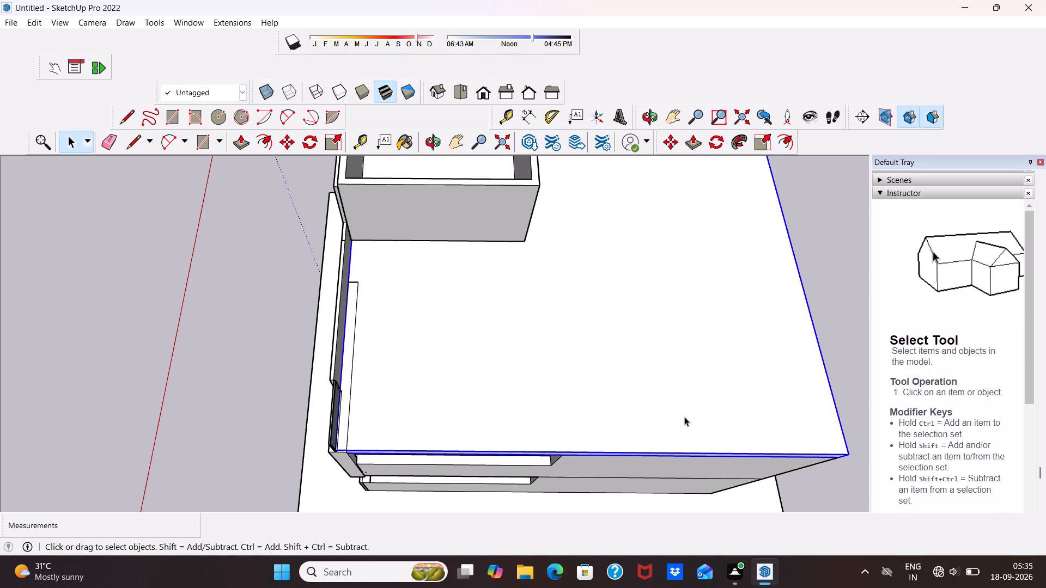
triple_click(683, 405)
left_click(683, 405)
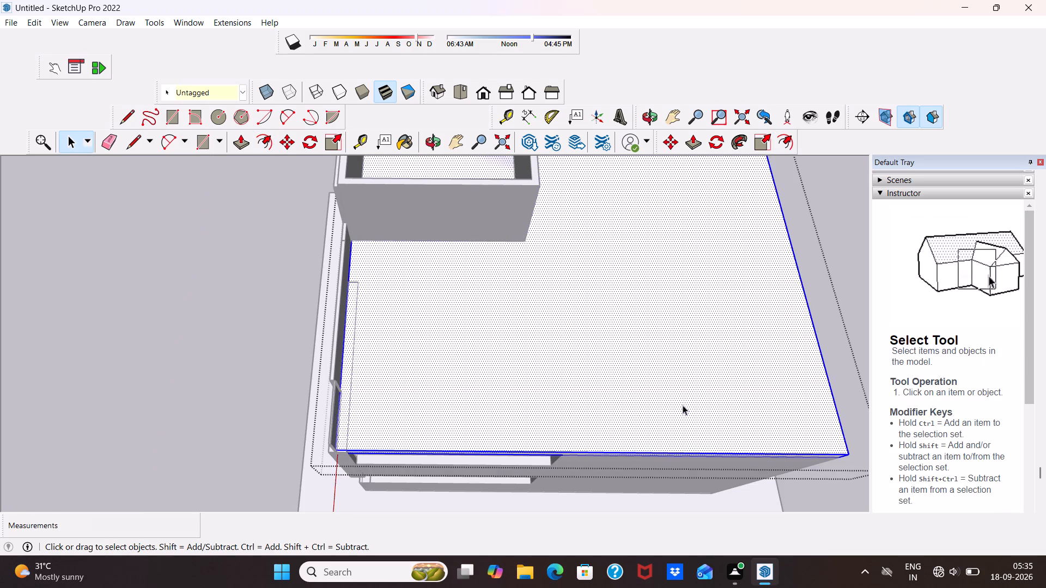
left_click(267, 138)
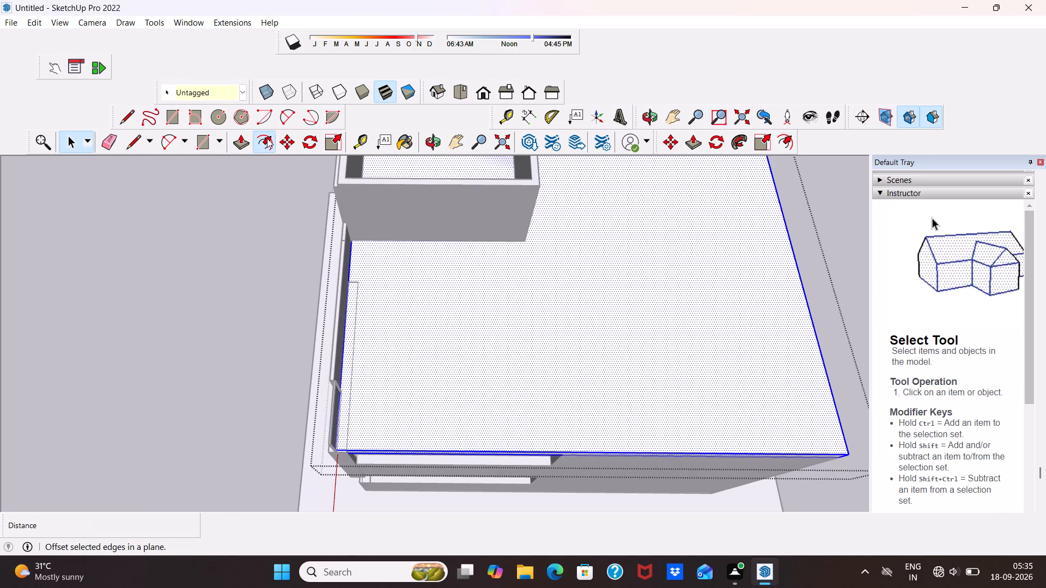
left_click(787, 257)
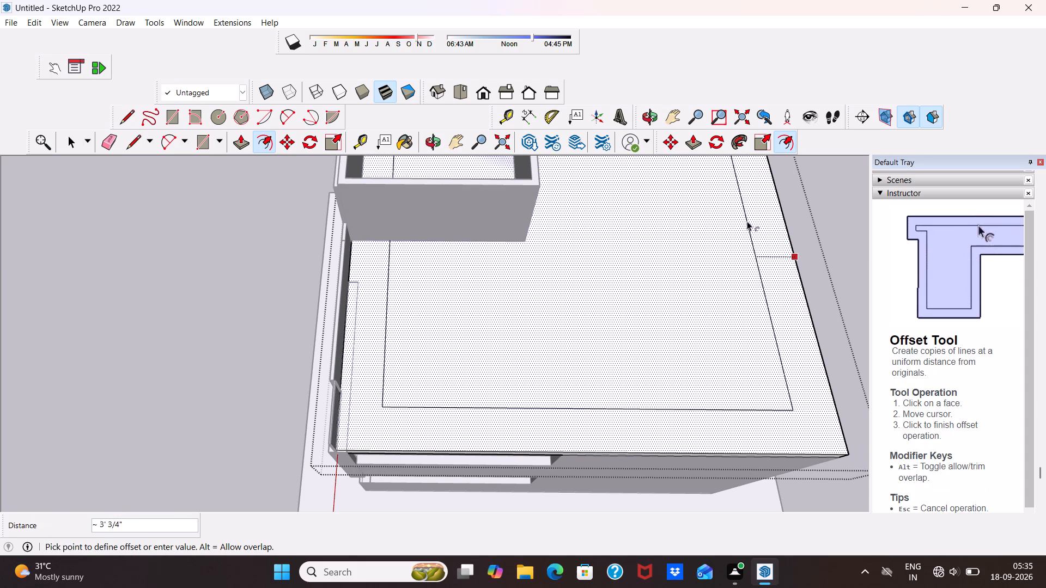
key("6")
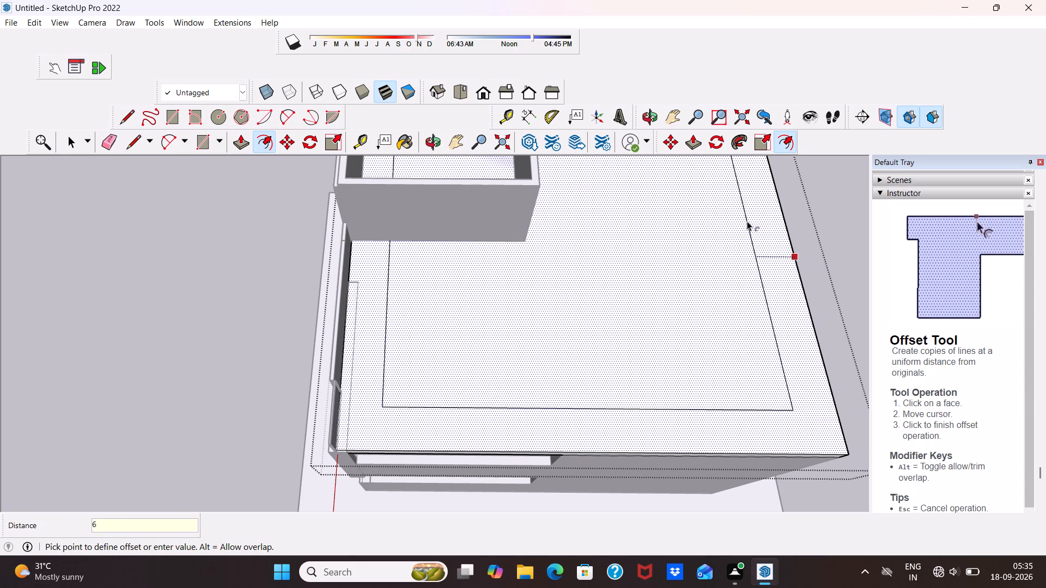
key("shift+quotedbl")
key("Return")
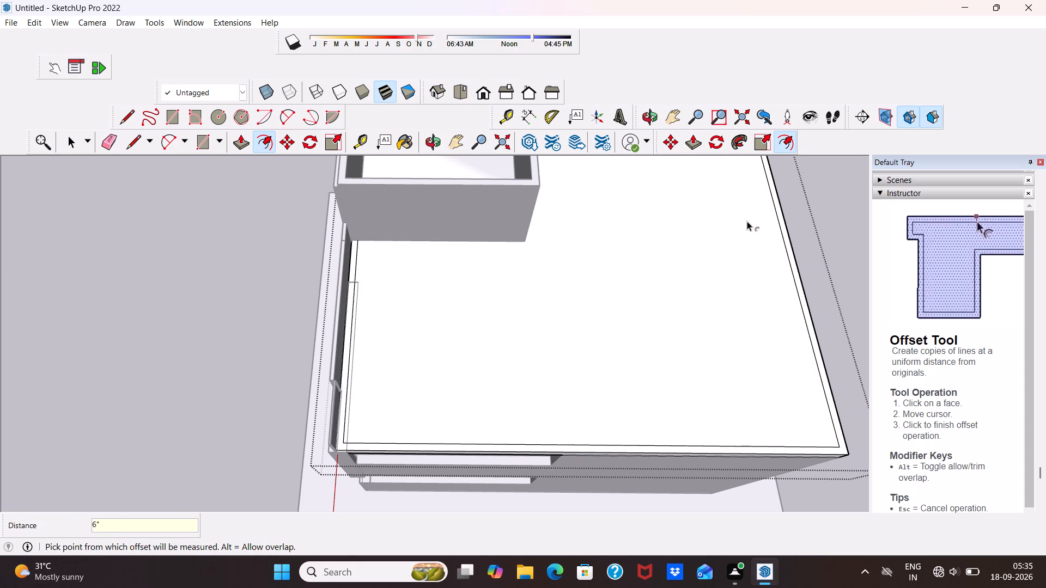
key("space")
middle_click_drag(720, 206, 620, 335)
scroll(611, 335, "down", 1)
key("space")
double_click(290, 313)
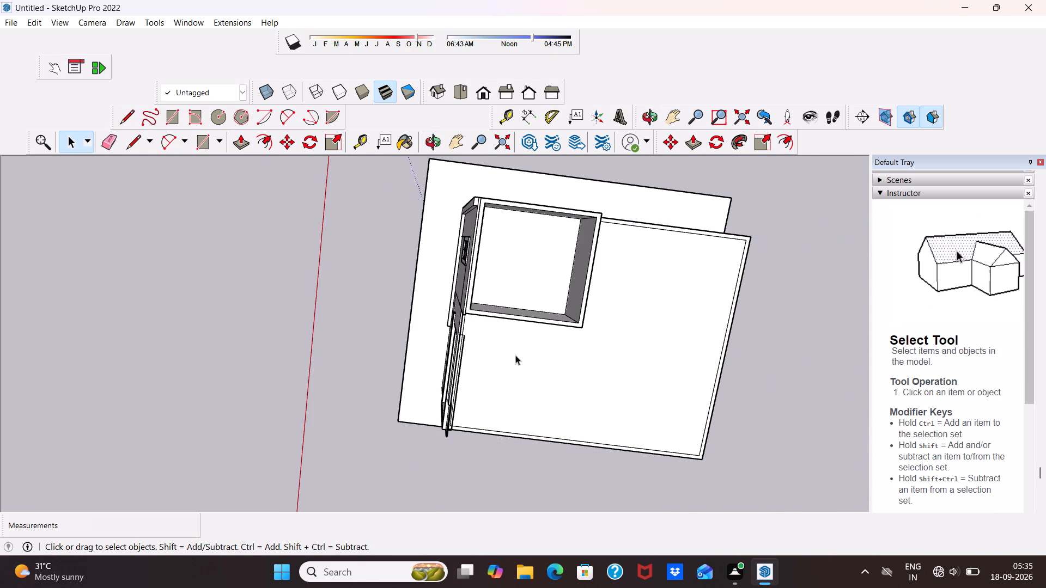
Push/Pull the narrow border around the roof slab up 4' to form a parapet, and leave the group.
scroll(797, 313, "up", 10)
scroll(698, 327, "up", 2)
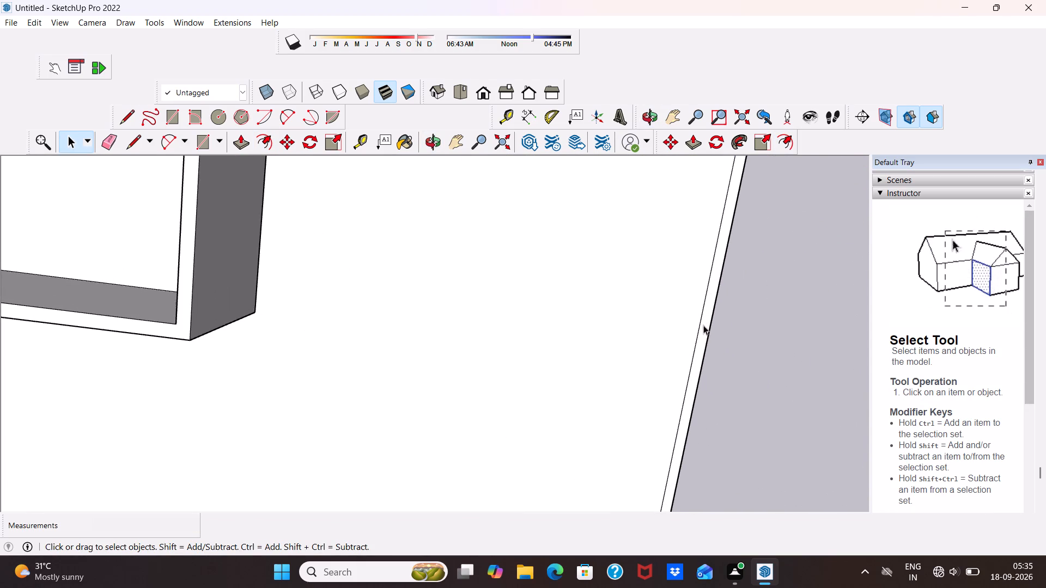
scroll(702, 325, "down", 4)
scroll(429, 306, "down", 1)
middle_click_drag(346, 318, 476, 191)
scroll(475, 192, "up", 1)
scroll(498, 231, "down", 3)
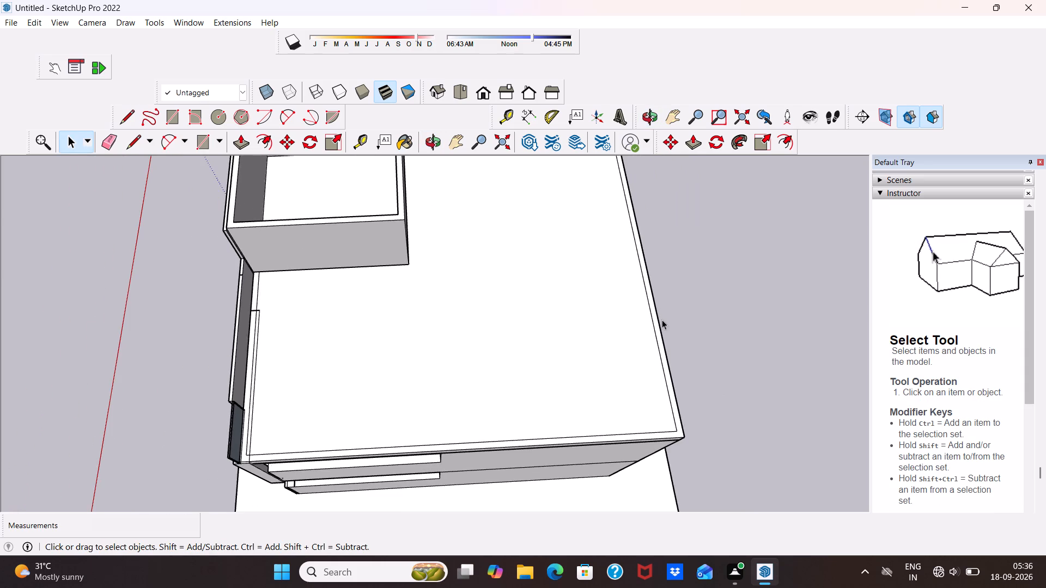
left_click(657, 340)
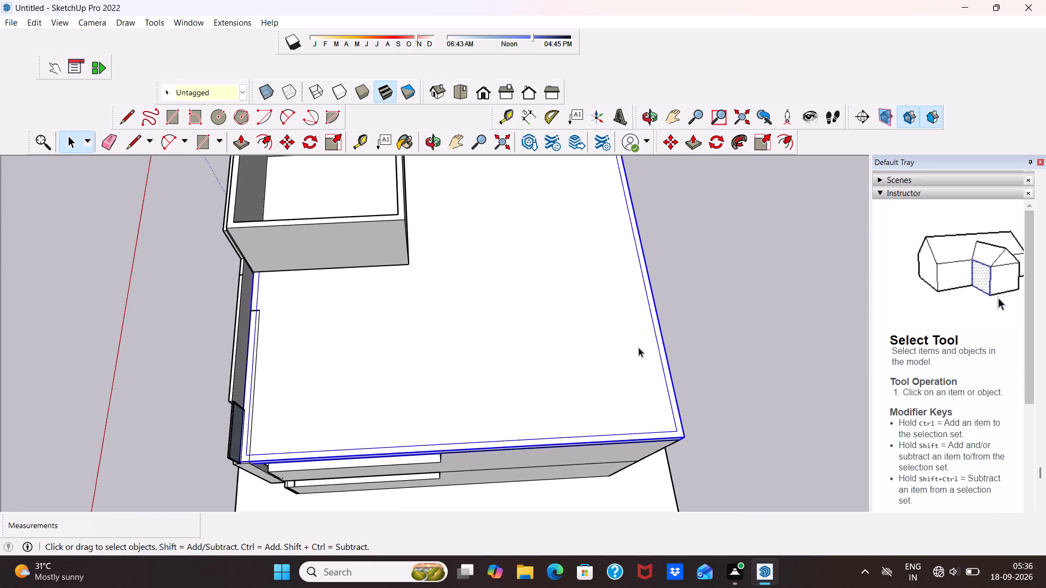
scroll(707, 335, "up", 5)
left_click(643, 402)
left_click(643, 402)
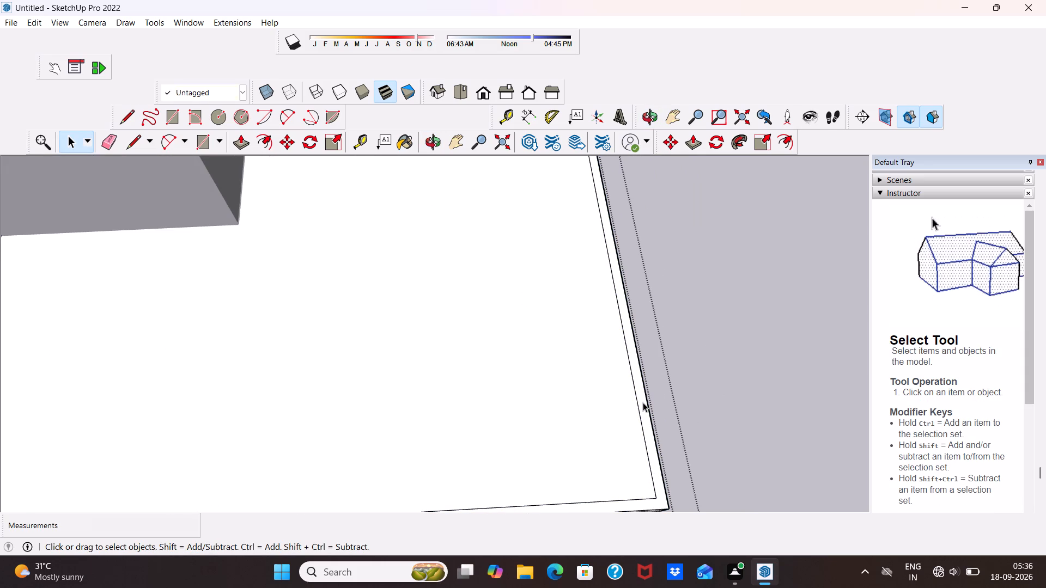
left_click(642, 404)
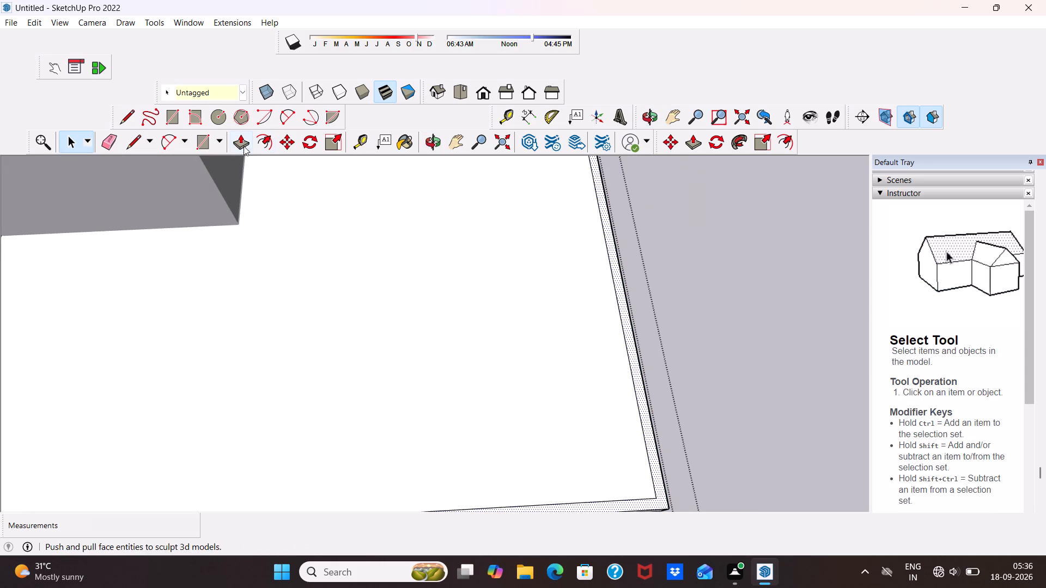
left_click(237, 145)
left_click(635, 371)
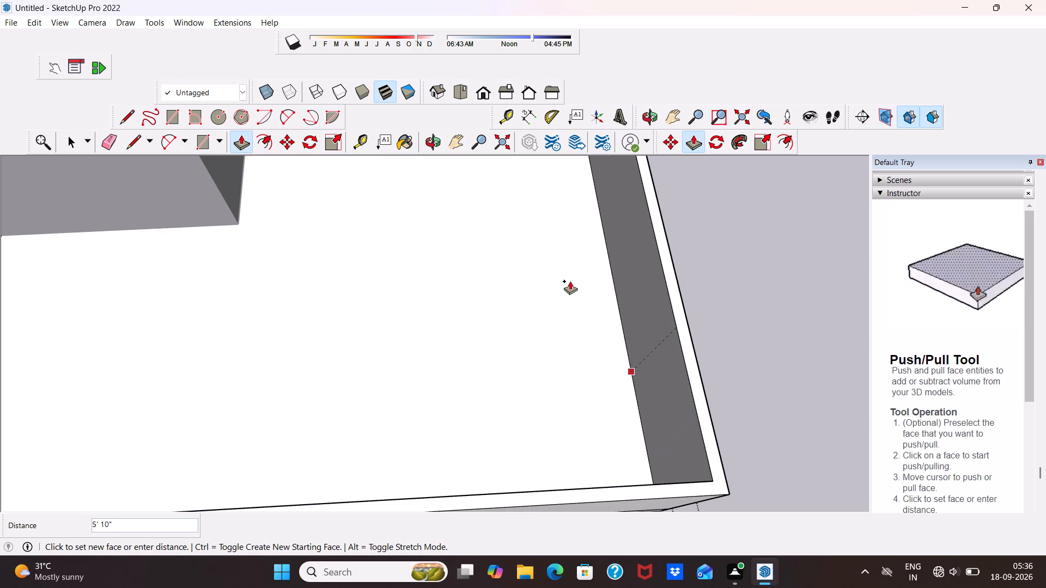
type("4'")
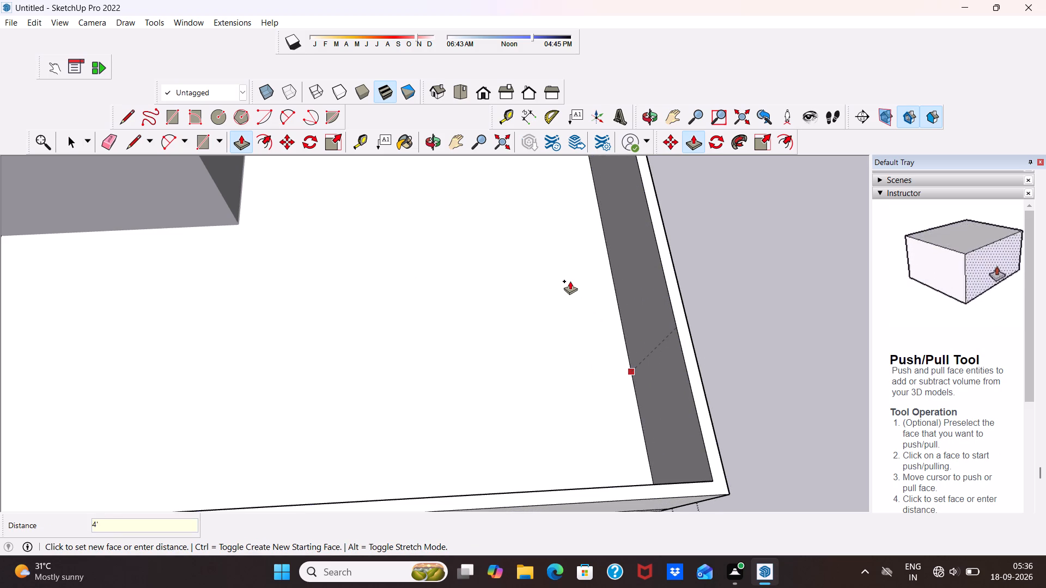
key("Return")
scroll(570, 280, "down", 7)
middle_click_drag(580, 302, 648, 204)
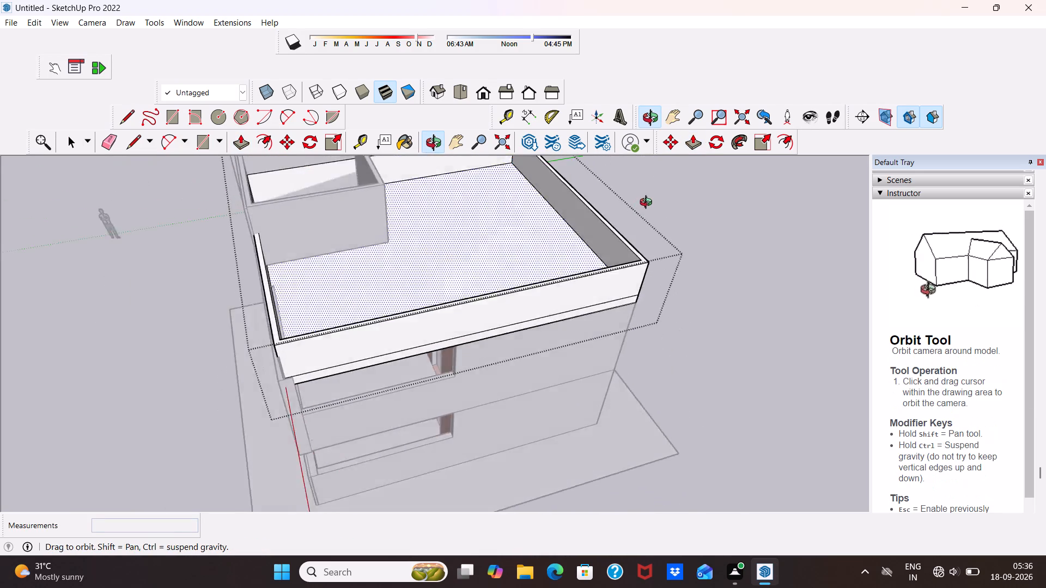
middle_click_drag(648, 204, 756, 145)
middle_click_drag(350, 292, 459, 280)
key("space")
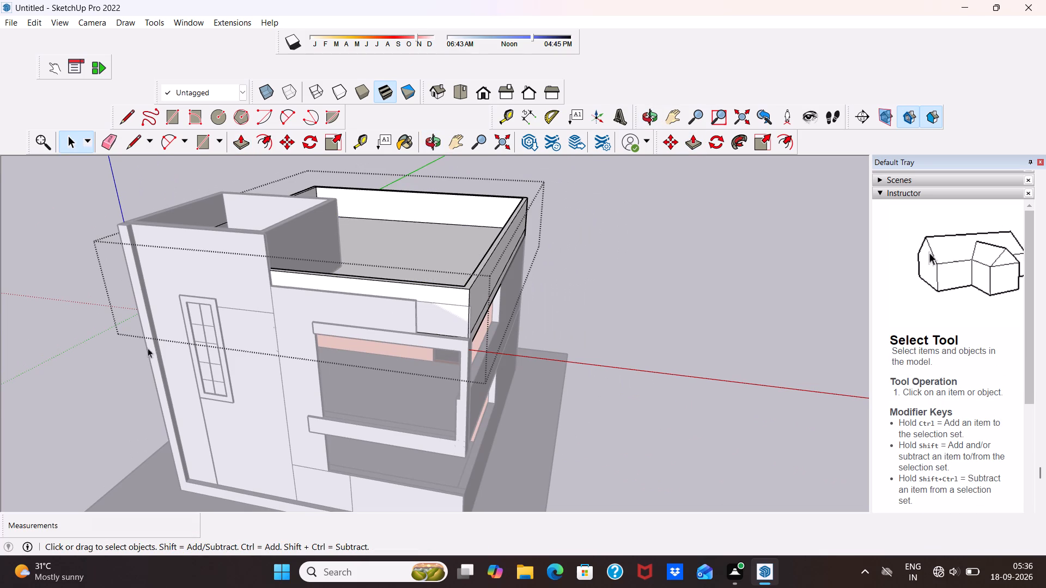
double_click(73, 366)
Examine the parapet and the thin strip projecting at the facade's upper corner from several sides.
middle_click_drag(339, 351, 467, 265)
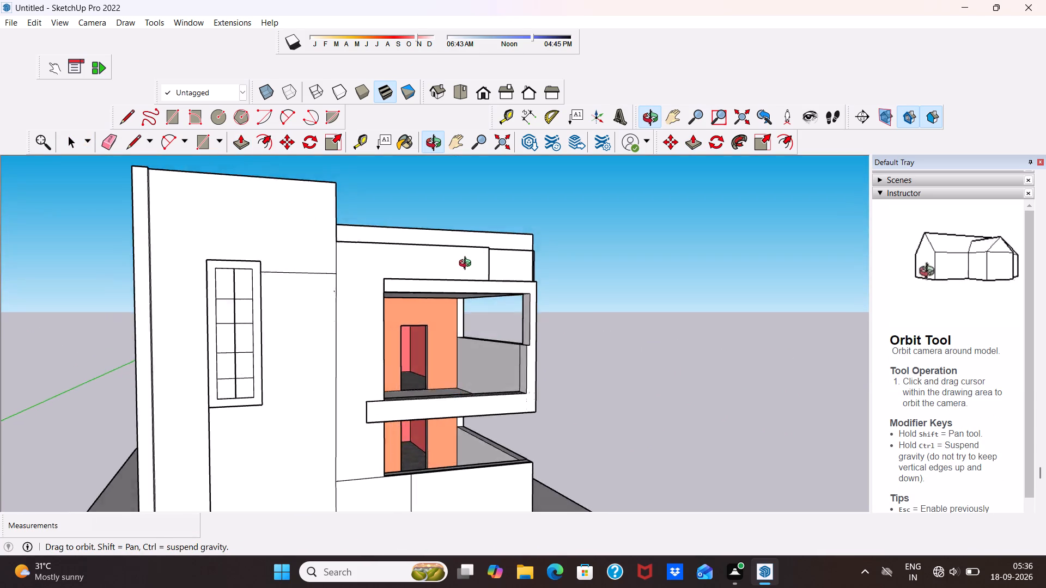
middle_click_drag(467, 265, 350, 272)
scroll(352, 272, "up", 1)
middle_click_drag(459, 262, 440, 315)
scroll(439, 287, "down", 4)
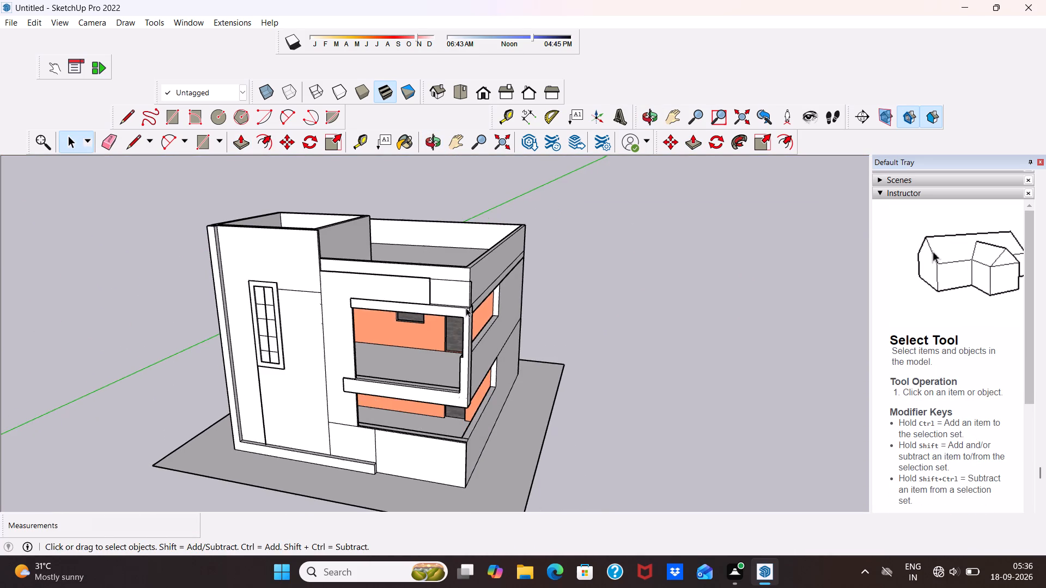
middle_click_drag(466, 308, 578, 242)
scroll(578, 242, "up", 3)
scroll(519, 259, "up", 1)
middle_click_drag(519, 260, 377, 328)
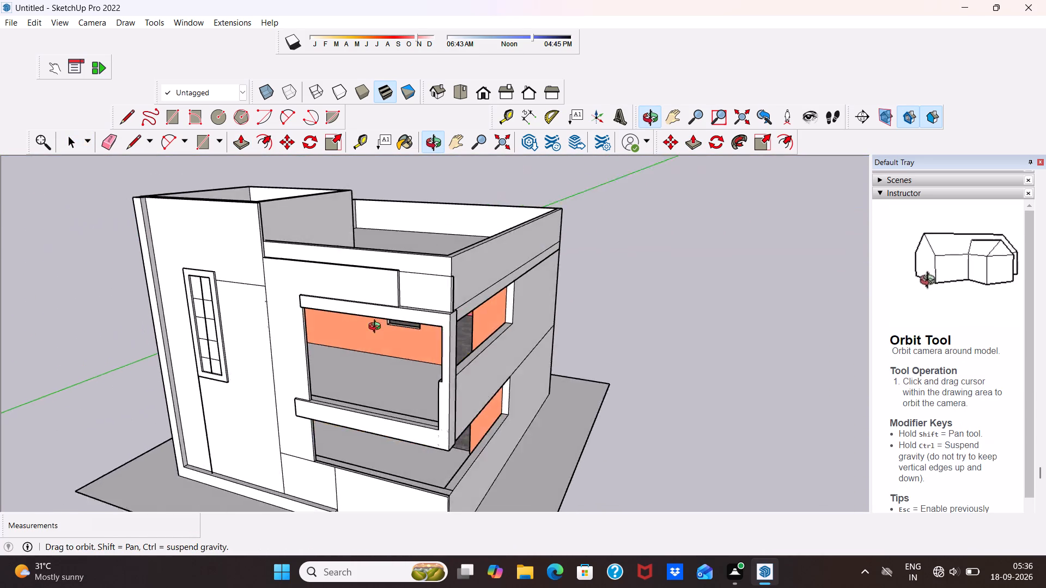
middle_click_drag(377, 328, 365, 327)
scroll(367, 327, "up", 4)
middle_click_drag(544, 217, 599, 229)
scroll(543, 243, "up", 4)
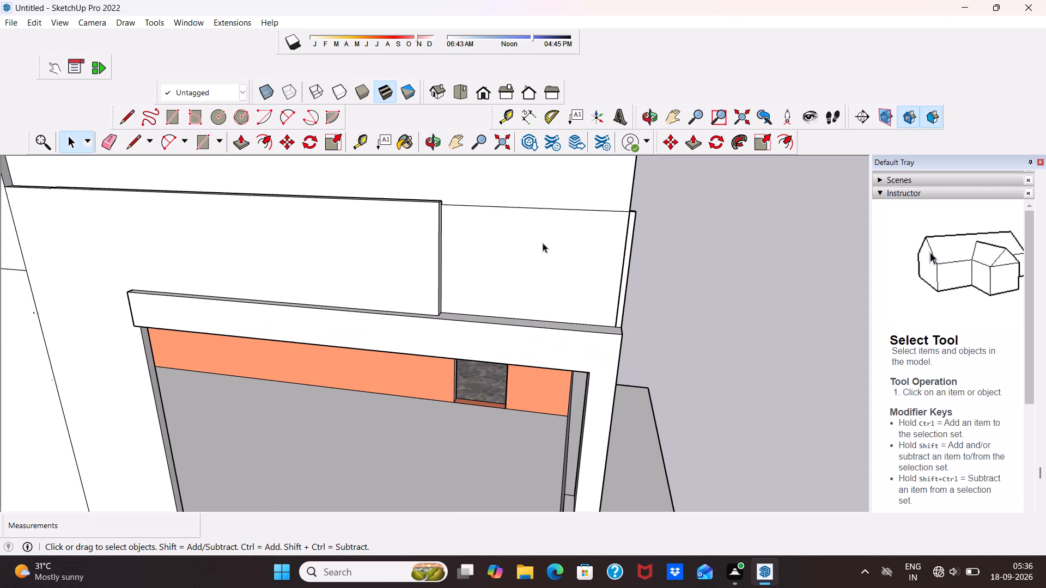
middle_click_drag(592, 226, 368, 234)
scroll(368, 234, "up", 3)
scroll(615, 247, "up", 3)
left_click(510, 306)
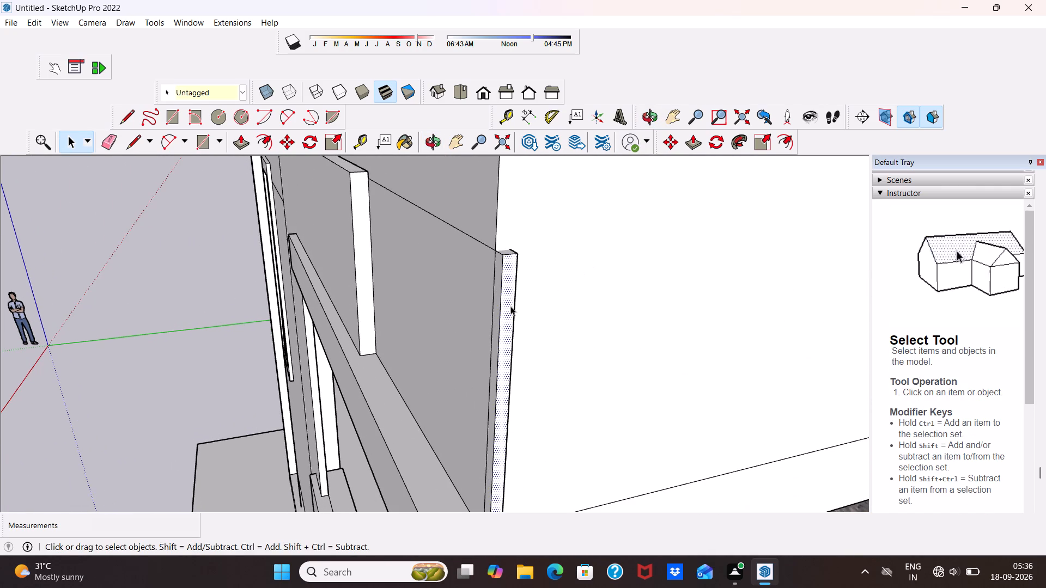
scroll(402, 269, "down", 2)
middle_click_drag(410, 259, 653, 238)
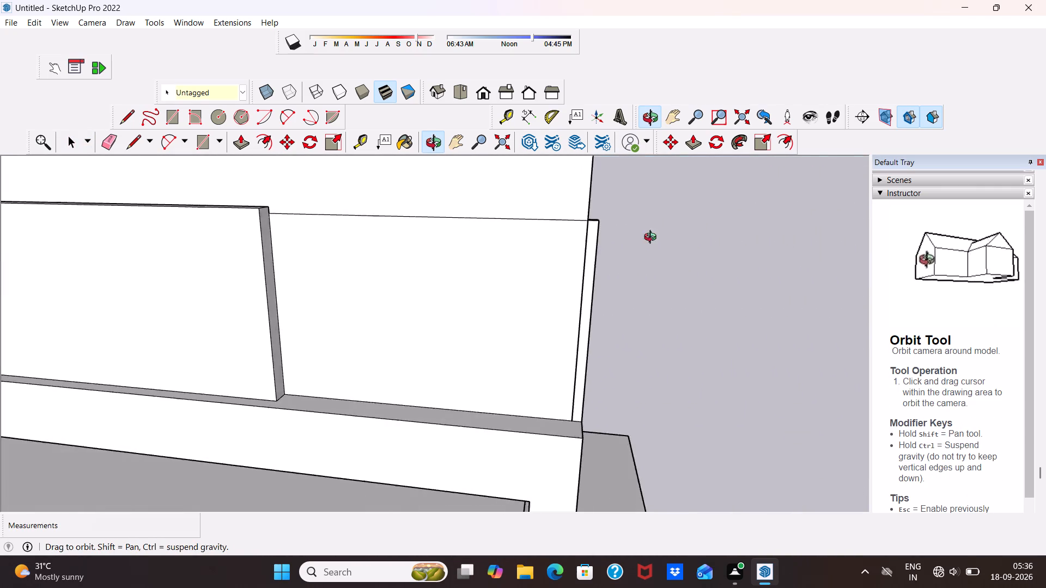
middle_click_drag(653, 238, 659, 238)
scroll(621, 215, "down", 5)
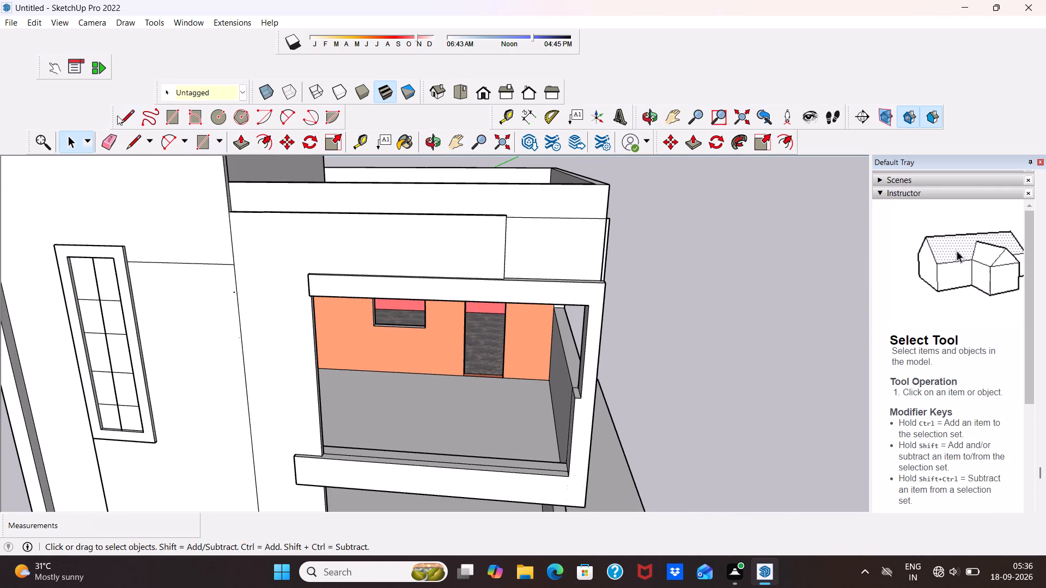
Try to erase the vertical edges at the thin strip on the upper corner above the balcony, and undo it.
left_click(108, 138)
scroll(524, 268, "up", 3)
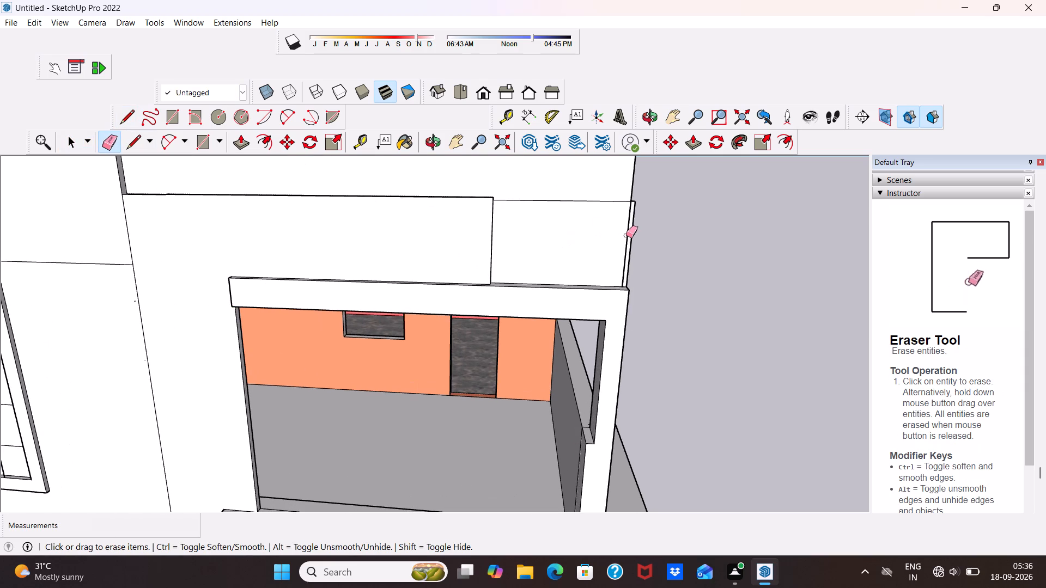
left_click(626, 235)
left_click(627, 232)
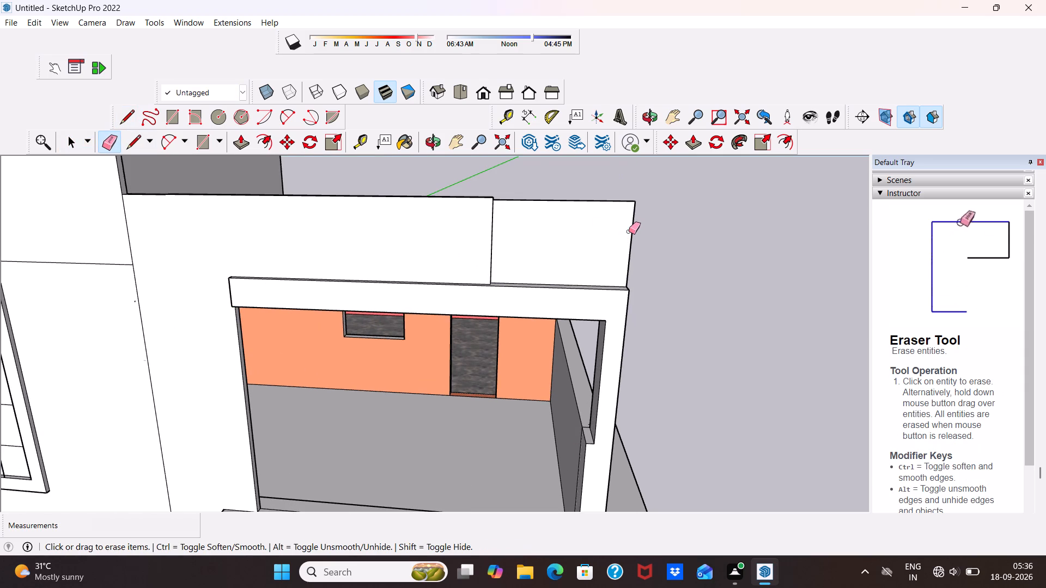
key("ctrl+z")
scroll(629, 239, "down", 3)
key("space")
Erase the horizontal seam between the parapet and the front wall beside the raised panel above the balcony.
scroll(680, 238, "down", 8)
middle_click_drag(682, 227, 702, 217)
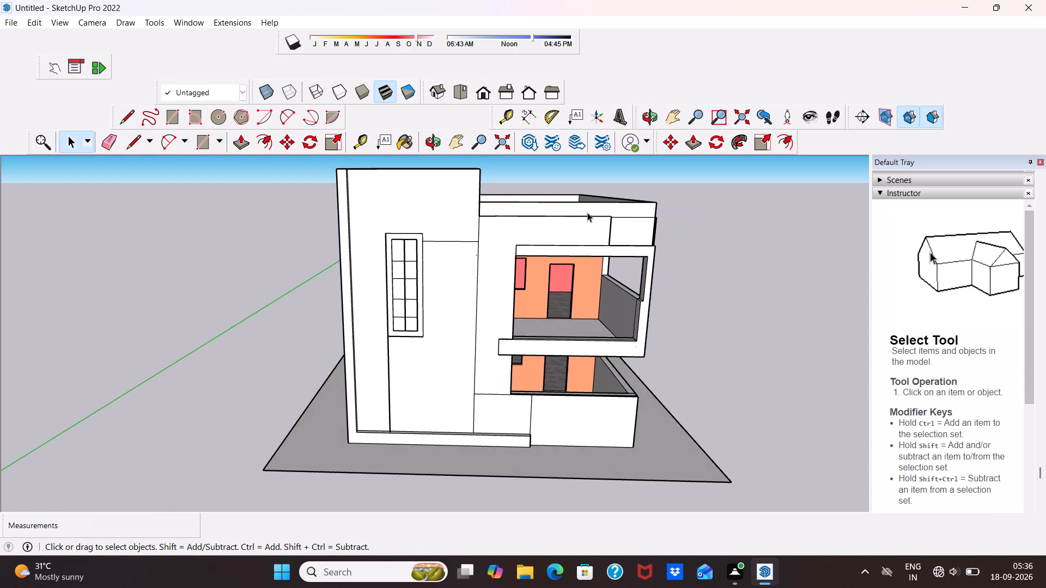
scroll(583, 216, "up", 3)
scroll(676, 199, "up", 4)
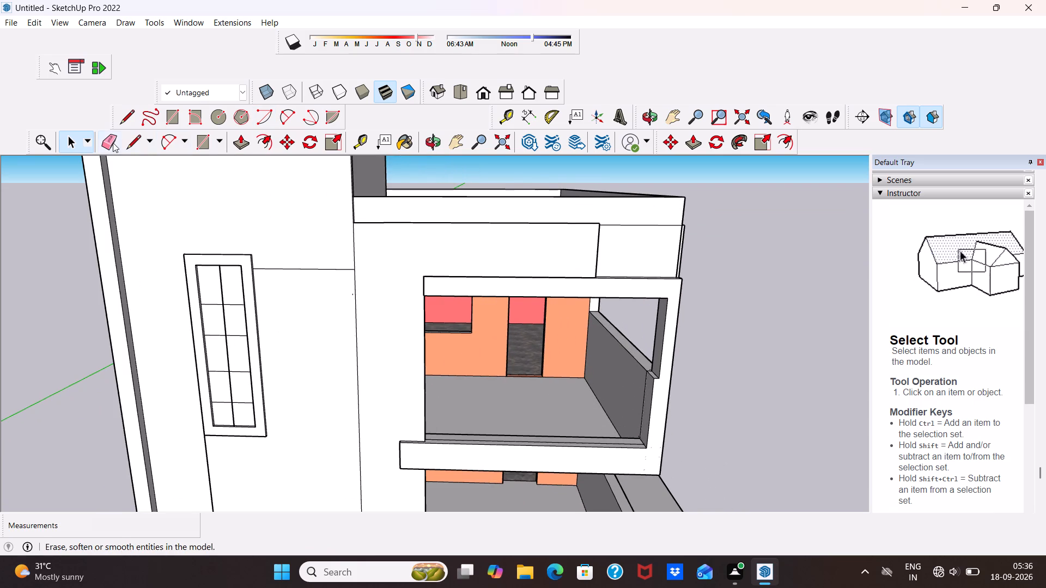
left_click(113, 142)
scroll(569, 253, "up", 3)
left_click(644, 216)
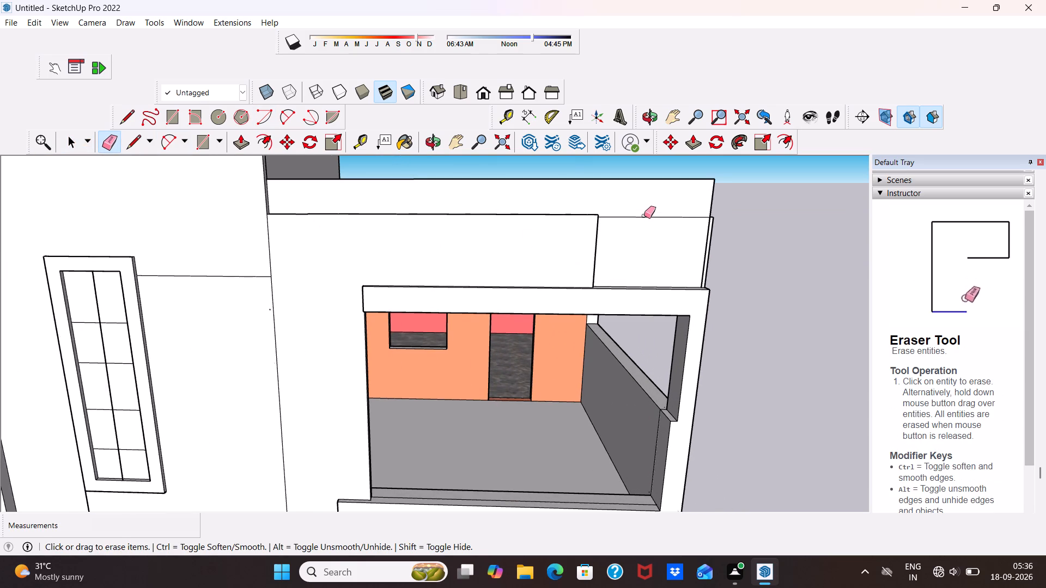
left_click(643, 218)
Erase the edges of the thin projecting strip on the side wall at the front corner above the balcony.
scroll(673, 213, "down", 2)
middle_click_drag(680, 218, 595, 235)
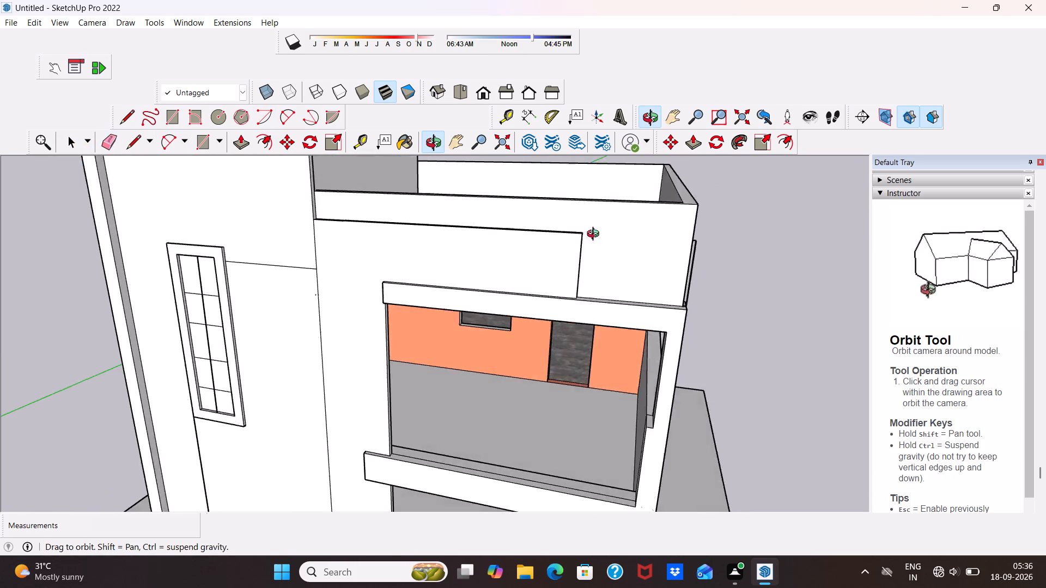
middle_click_drag(595, 235, 427, 238)
scroll(445, 254, "up", 3)
scroll(482, 308, "up", 4)
left_click(472, 293)
left_click(471, 296)
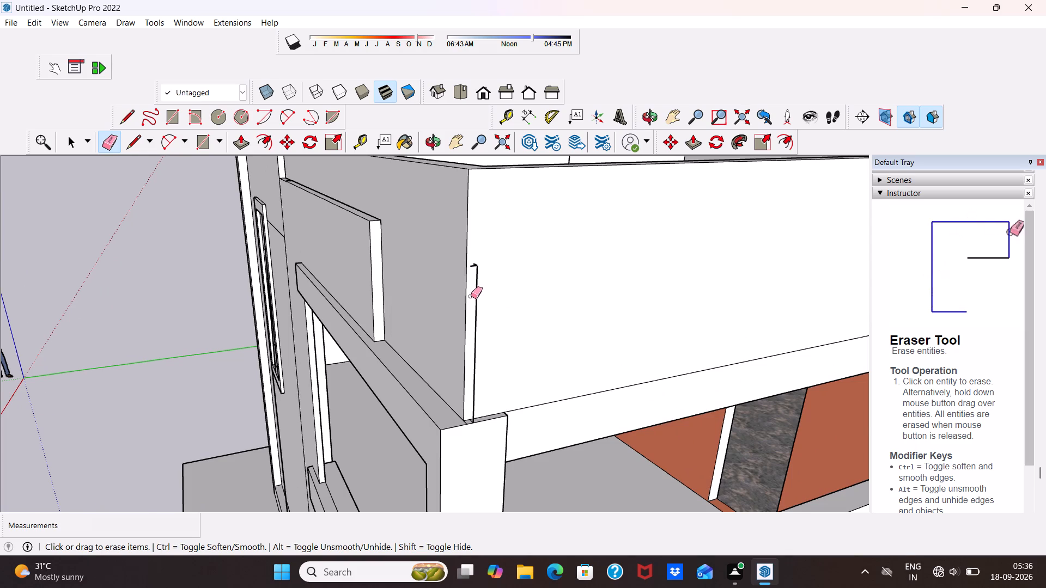
scroll(473, 292, "up", 5)
left_click(478, 296)
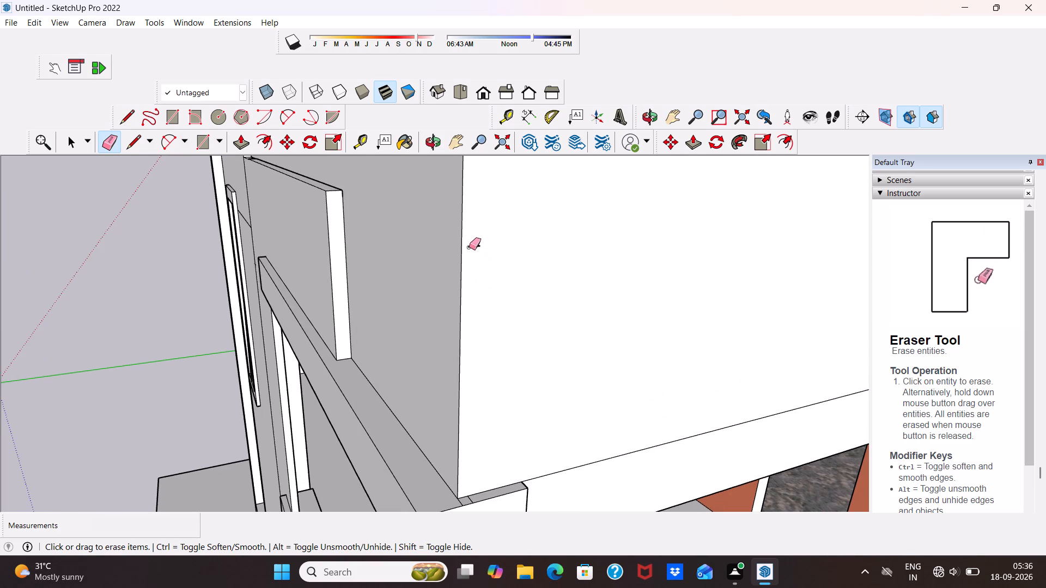
left_click(474, 248)
left_click(475, 246)
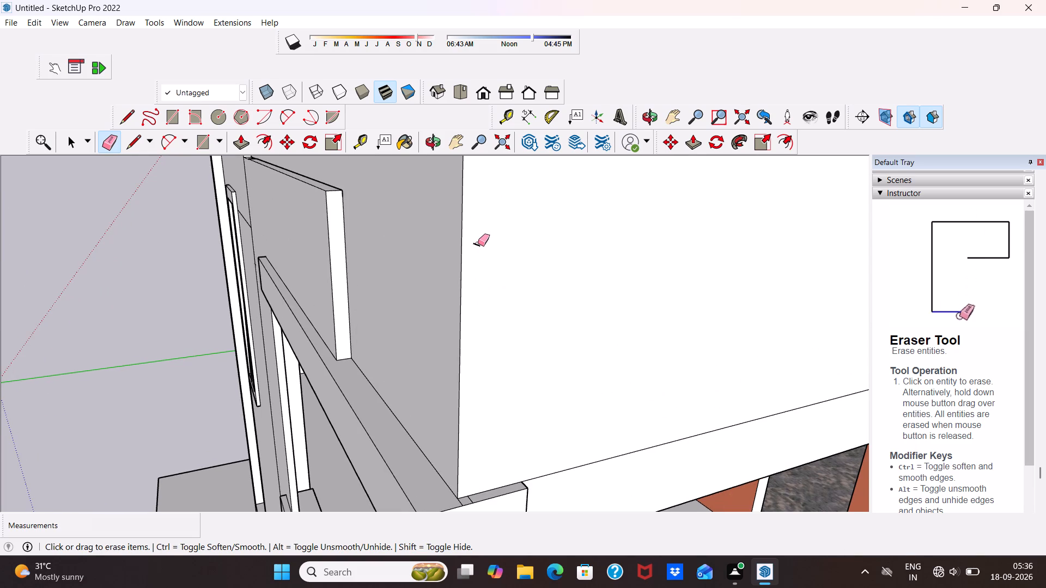
left_click(478, 245)
Erase the two short leftover edges on top of the balcony frame's corner post, where it meets the wall corner.
scroll(480, 239, "down", 4)
middle_click_drag(440, 267, 507, 262)
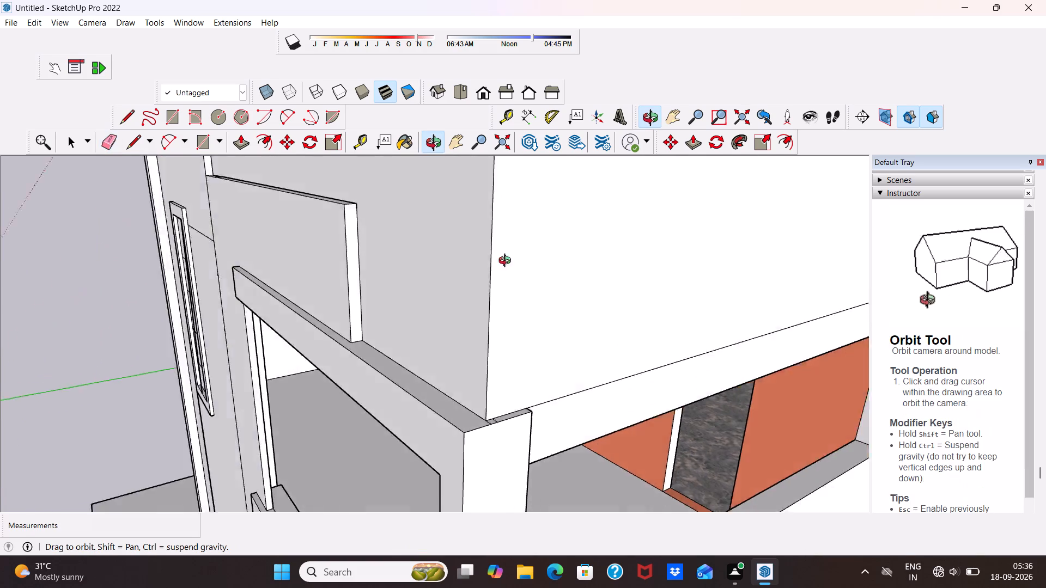
middle_click_drag(507, 262, 583, 295)
scroll(579, 339, "up", 4)
scroll(550, 392, "up", 5)
scroll(560, 290, "down", 9)
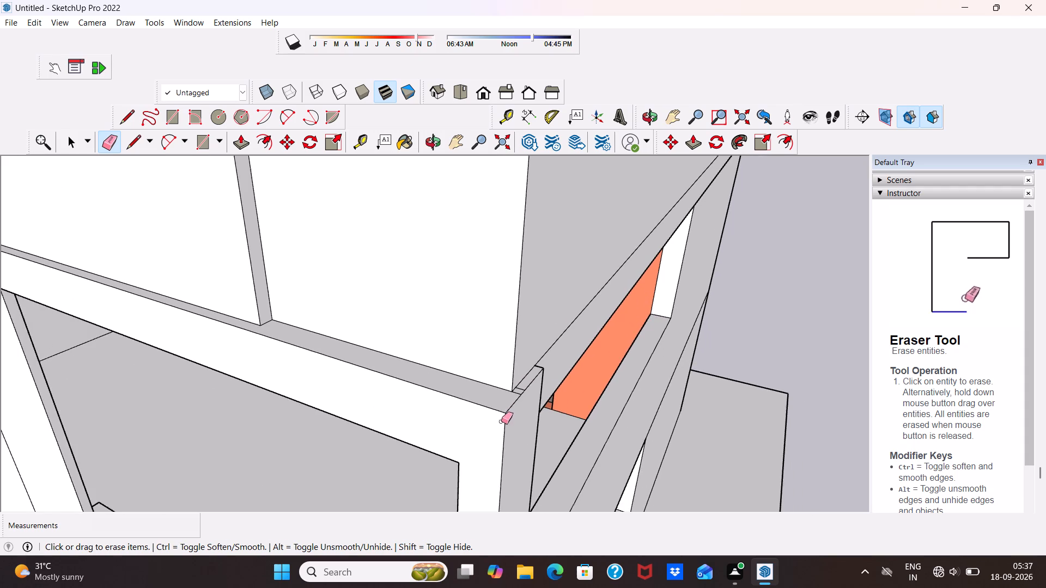
scroll(537, 398, "up", 3)
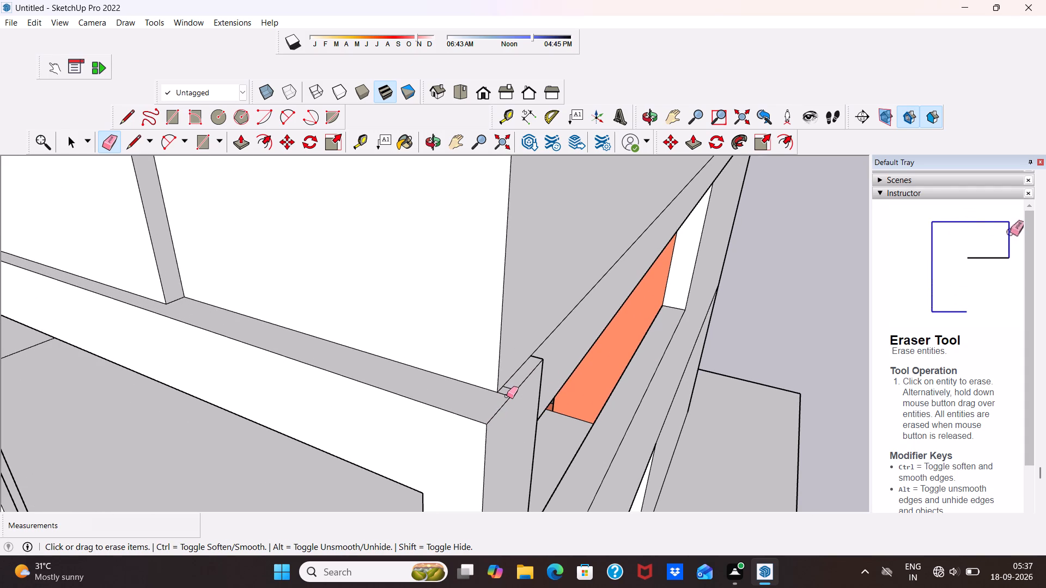
left_click(507, 394)
left_click(509, 388)
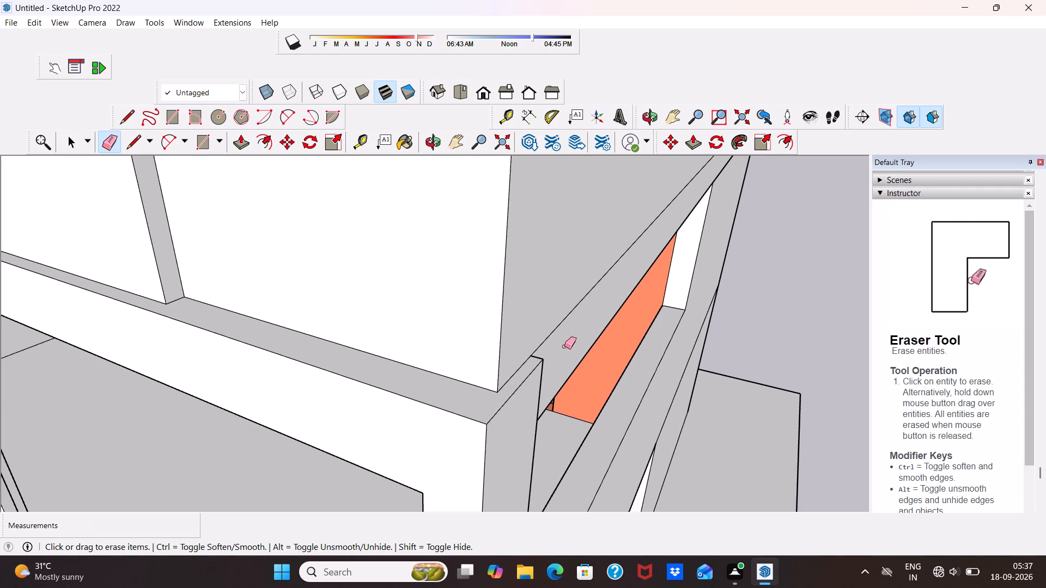
scroll(552, 353, "up", 4)
middle_click_drag(532, 353, 440, 327)
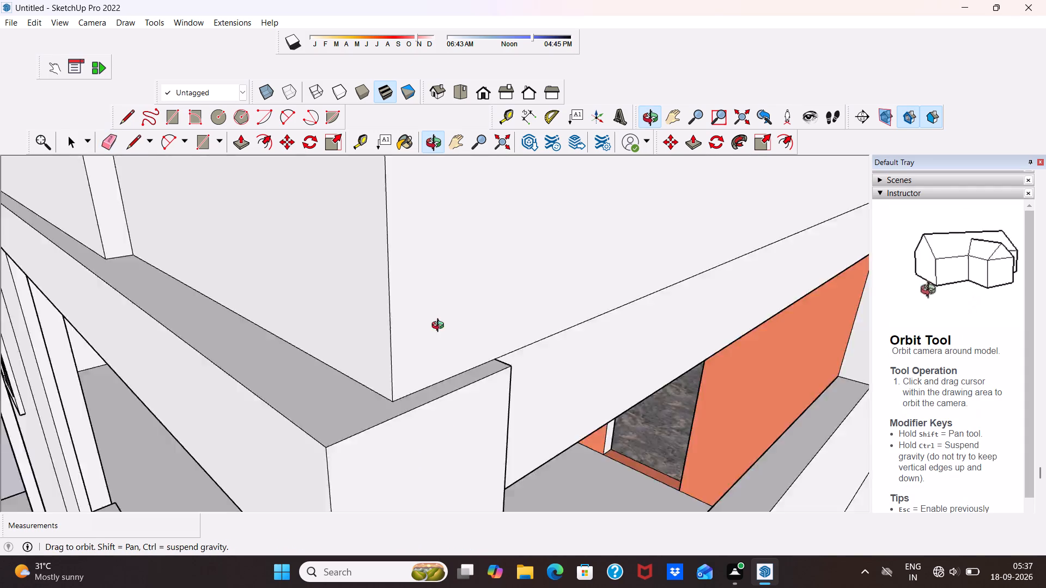
middle_click_drag(440, 327, 411, 281)
key("space")
Examine the whole house in front view and from raised angles around the facade, up to the rooftop room.
scroll(457, 241, "down", 5)
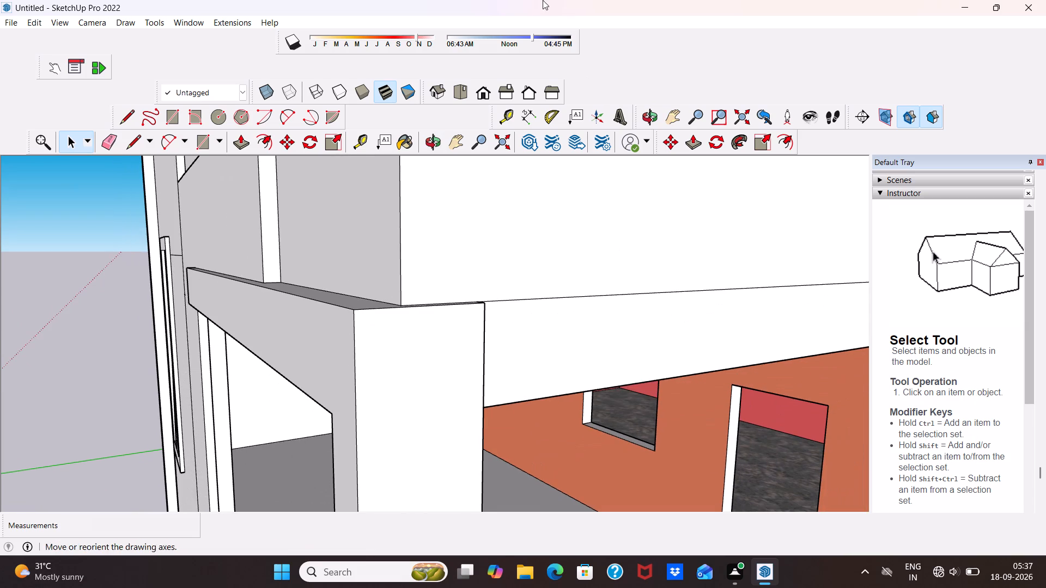
scroll(543, 0, "down", 5)
scroll(366, 224, "down", 1)
scroll(476, 205, "down", 1)
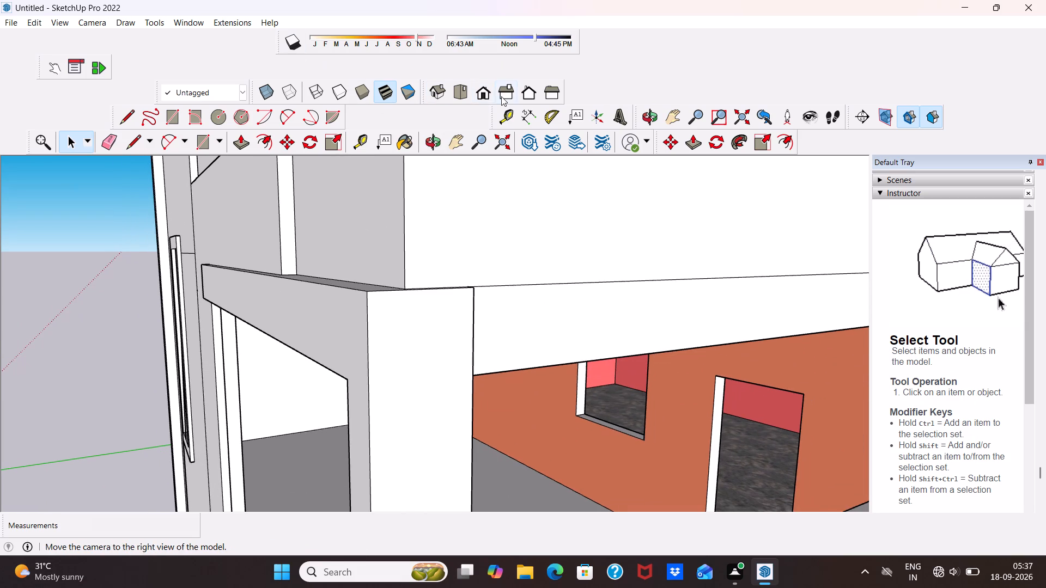
left_click(487, 92)
scroll(465, 120, "down", 10)
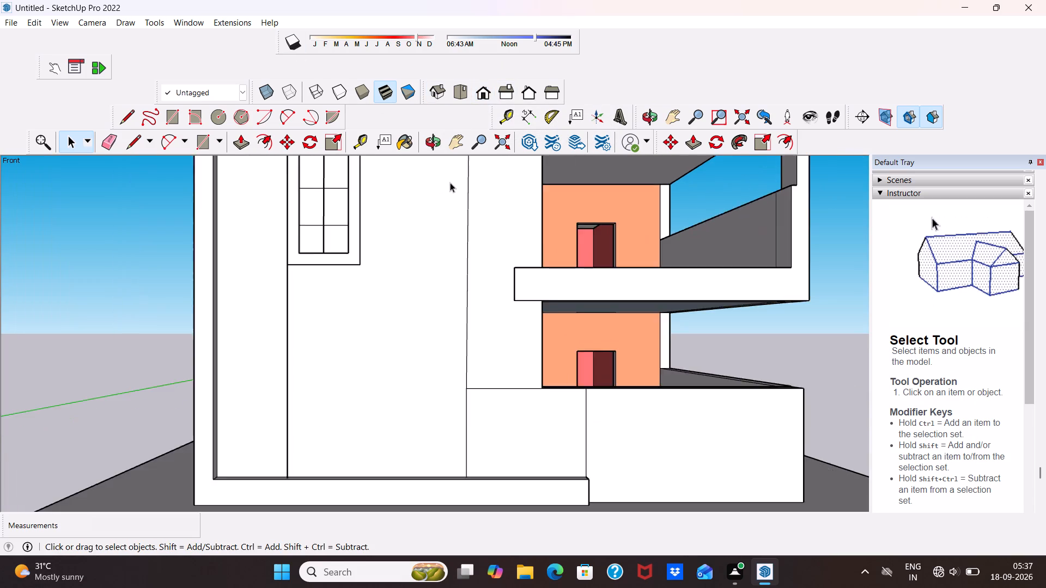
scroll(450, 182, "down", 2)
scroll(450, 182, "up", 1)
scroll(450, 182, "down", 13)
middle_click_drag(540, 215, 492, 329)
scroll(540, 215, "down", 1)
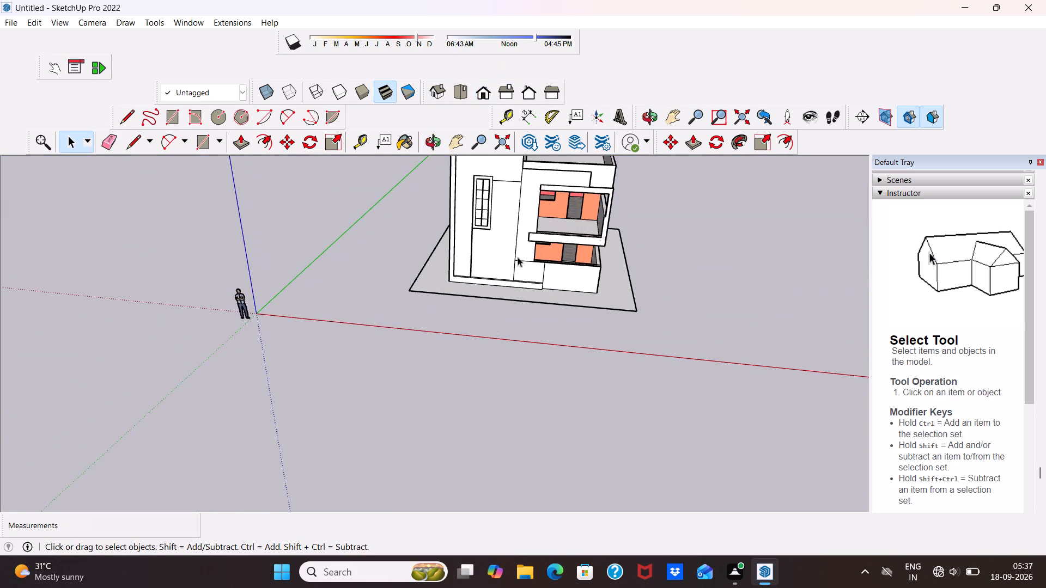
scroll(520, 244, "up", 3)
middle_click_drag(520, 244, 598, 174)
scroll(598, 174, "up", 1)
scroll(593, 182, "down", 4)
scroll(509, 208, "up", 4)
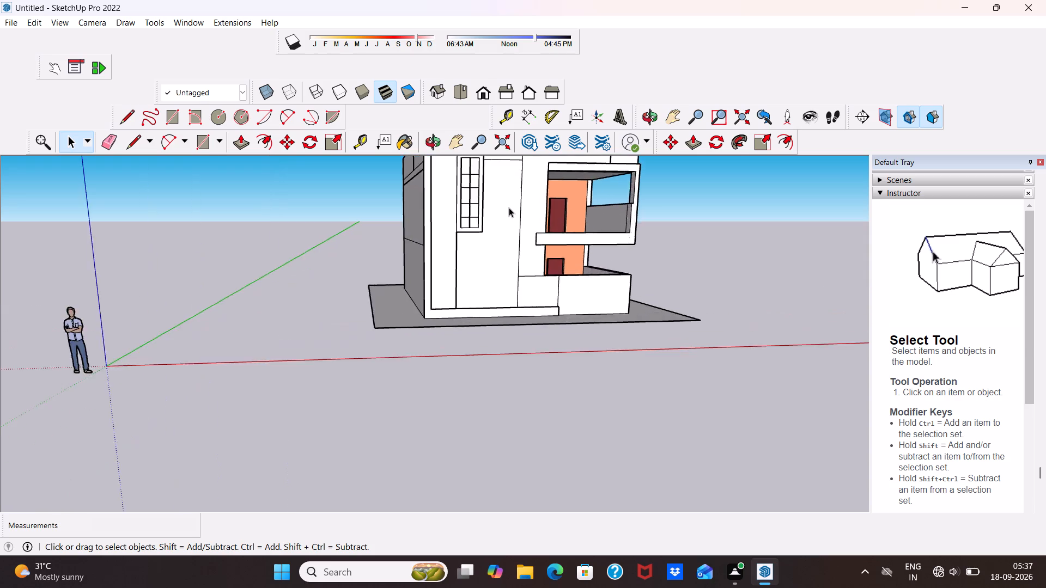
scroll(509, 207, "down", 4)
middle_click_drag(506, 210, 362, 254)
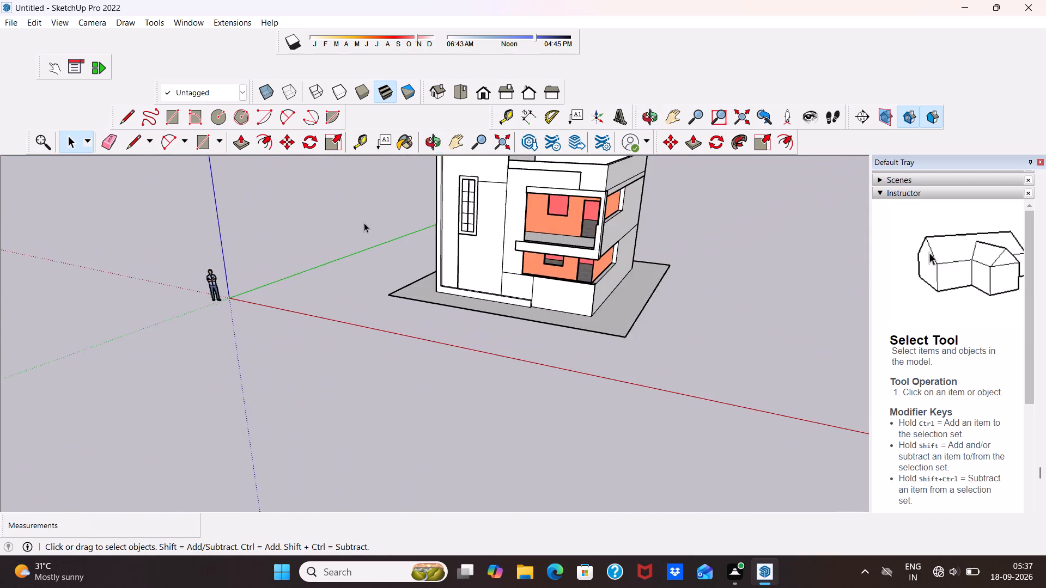
scroll(364, 223, "down", 5)
scroll(457, 186, "up", 9)
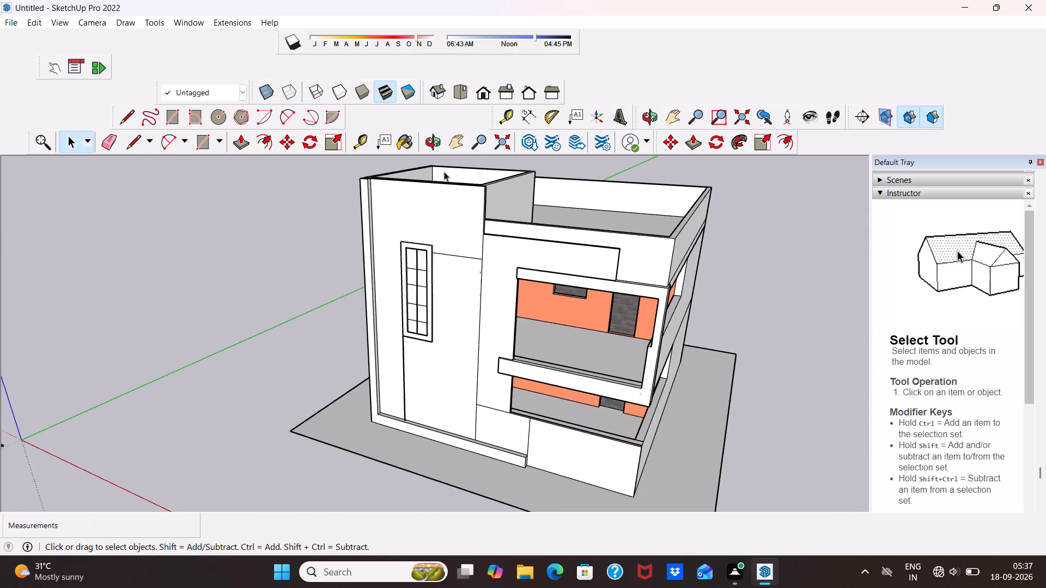
Copy the floor face inside the open rooftop room with its edges and place the copy beside the house, about 18' 7" away.
scroll(405, 167, "up", 4)
scroll(340, 176, "up", 6)
scroll(340, 176, "down", 1)
middle_click_drag(342, 178, 326, 331)
double_click(598, 278)
scroll(598, 275, "down", 4)
scroll(631, 283, "up", 1)
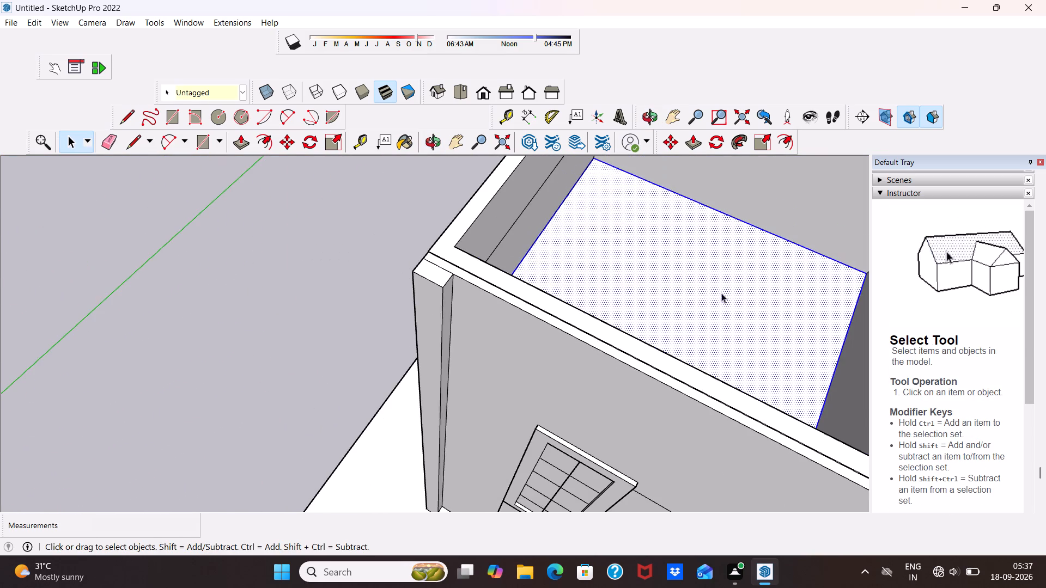
left_click(282, 144)
left_click(649, 271)
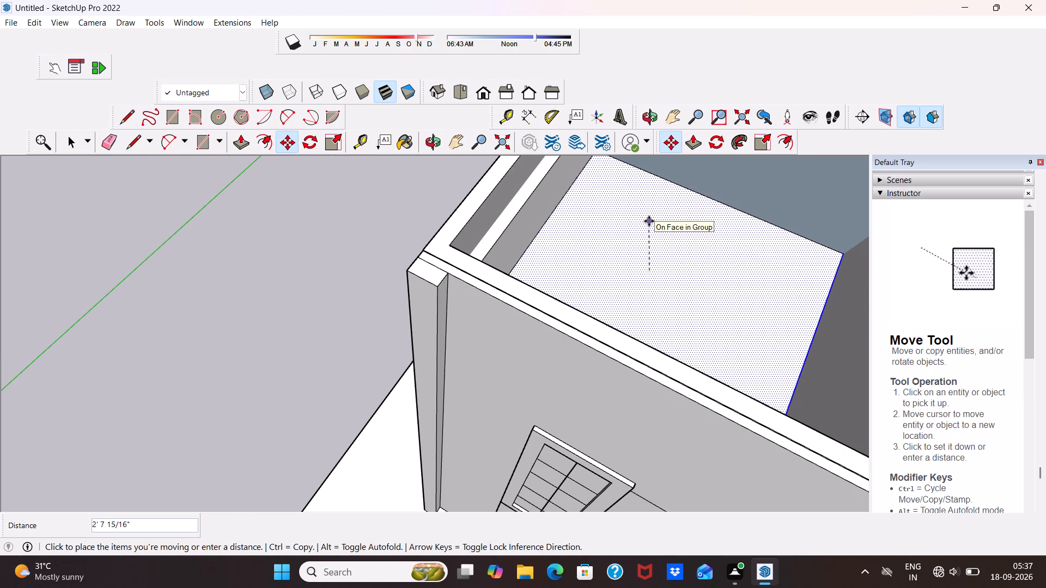
scroll(510, 182, "down", 3)
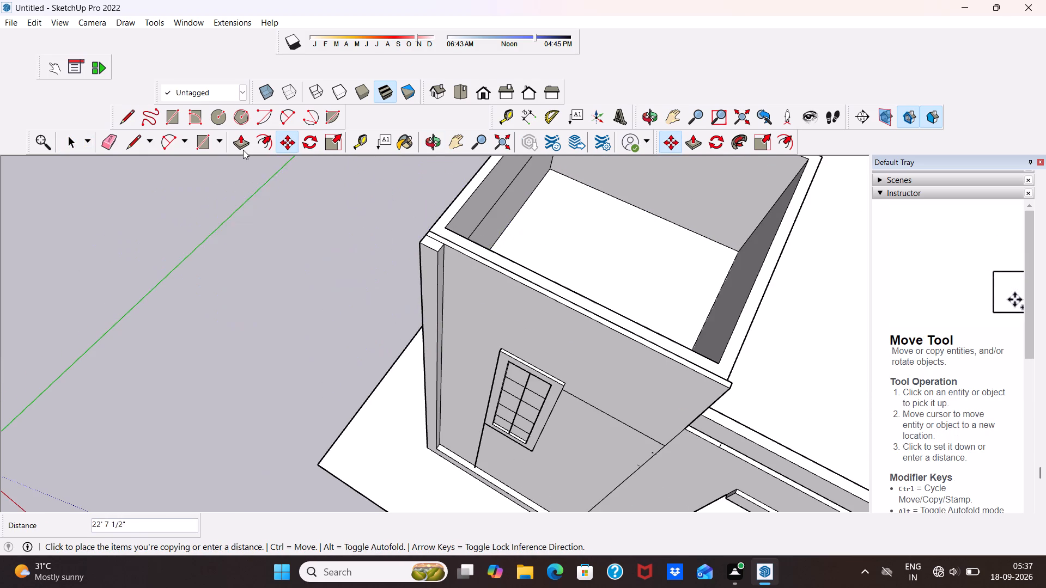
left_click(307, 158)
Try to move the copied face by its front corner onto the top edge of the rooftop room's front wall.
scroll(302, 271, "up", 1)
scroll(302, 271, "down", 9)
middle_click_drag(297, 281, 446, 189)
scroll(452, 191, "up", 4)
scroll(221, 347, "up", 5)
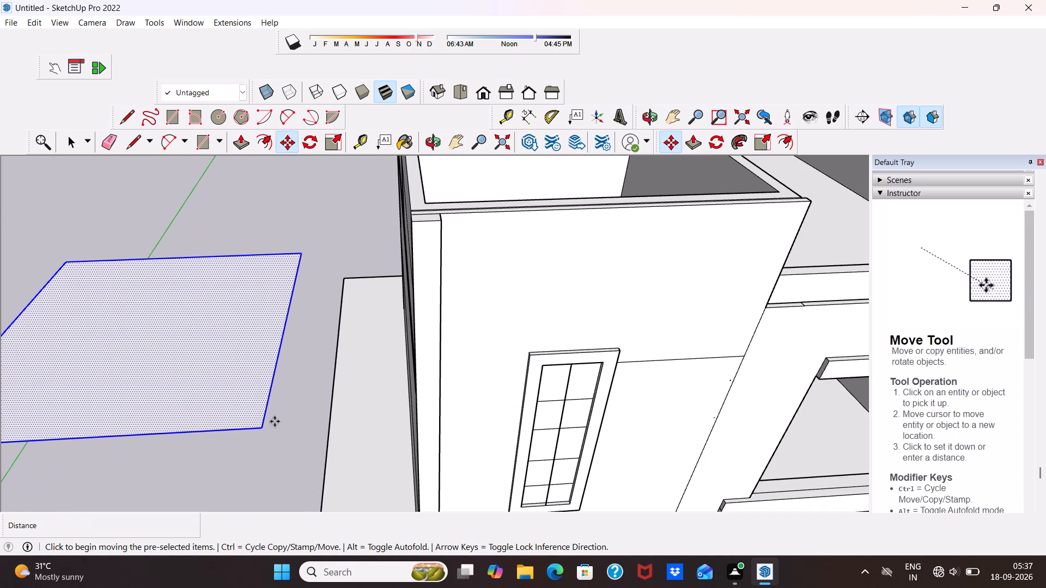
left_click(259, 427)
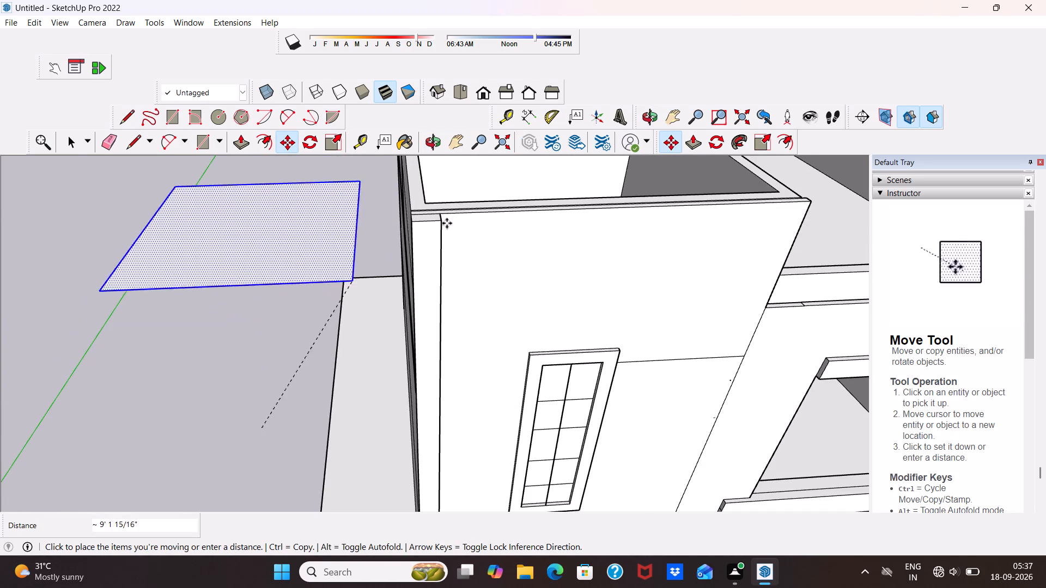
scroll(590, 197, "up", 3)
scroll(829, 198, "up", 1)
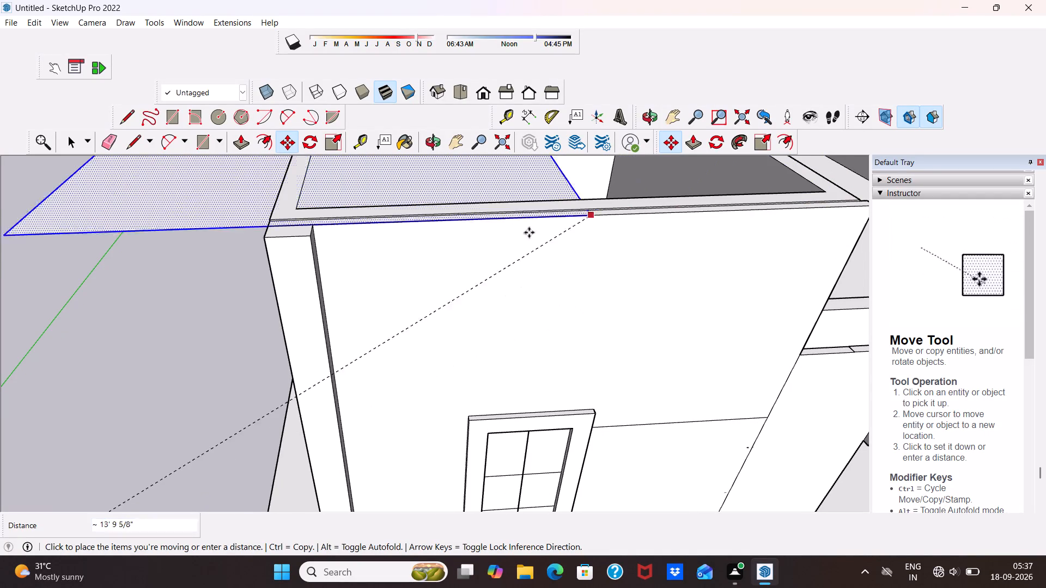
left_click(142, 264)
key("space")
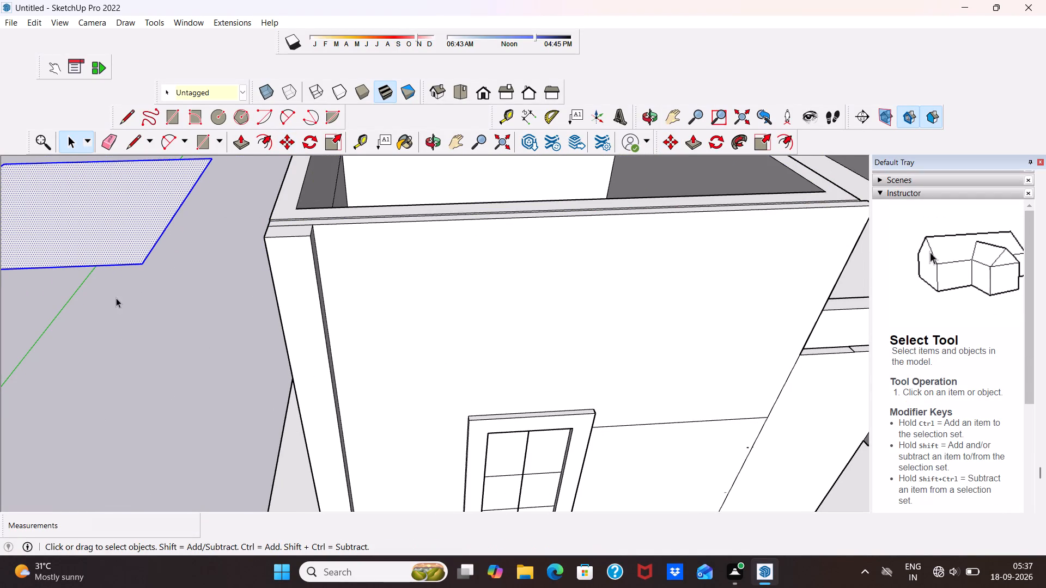
Push/Pull the copied face beside the house into a slab 1' thick.
left_click(94, 220)
left_click(93, 206)
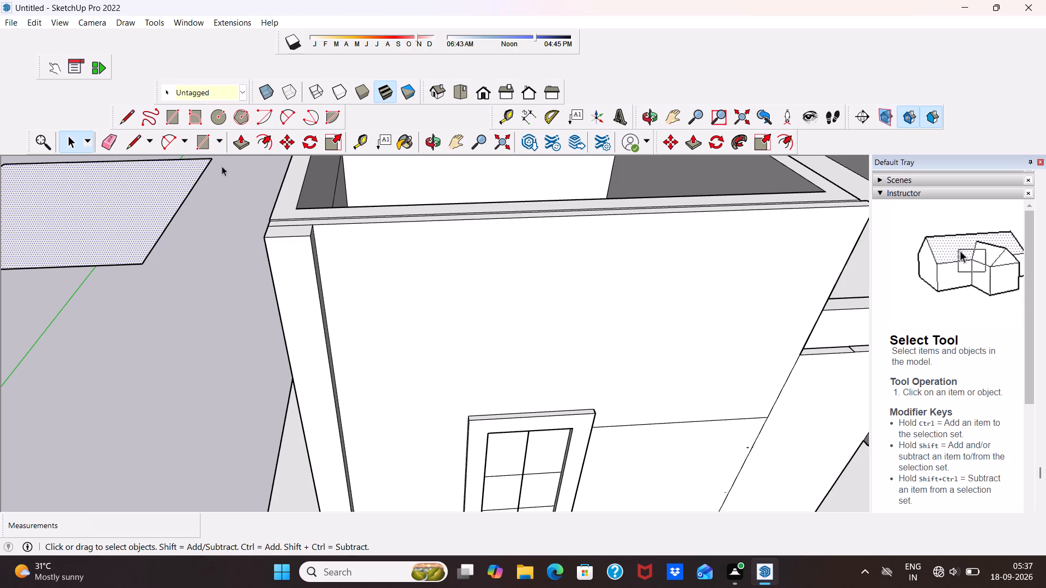
left_click(240, 144)
left_click(147, 200)
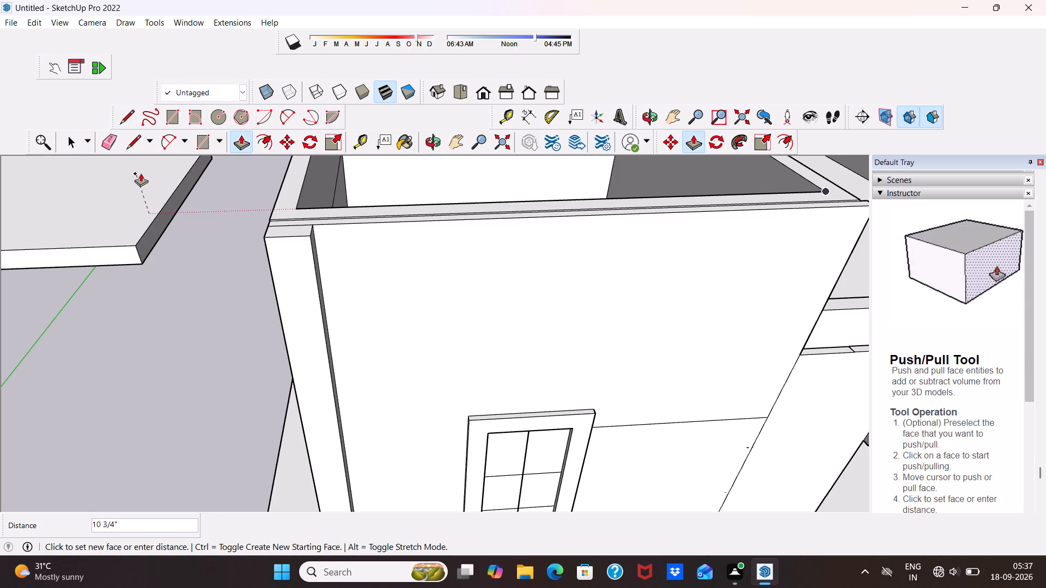
type("1'")
key("Return")
key("space")
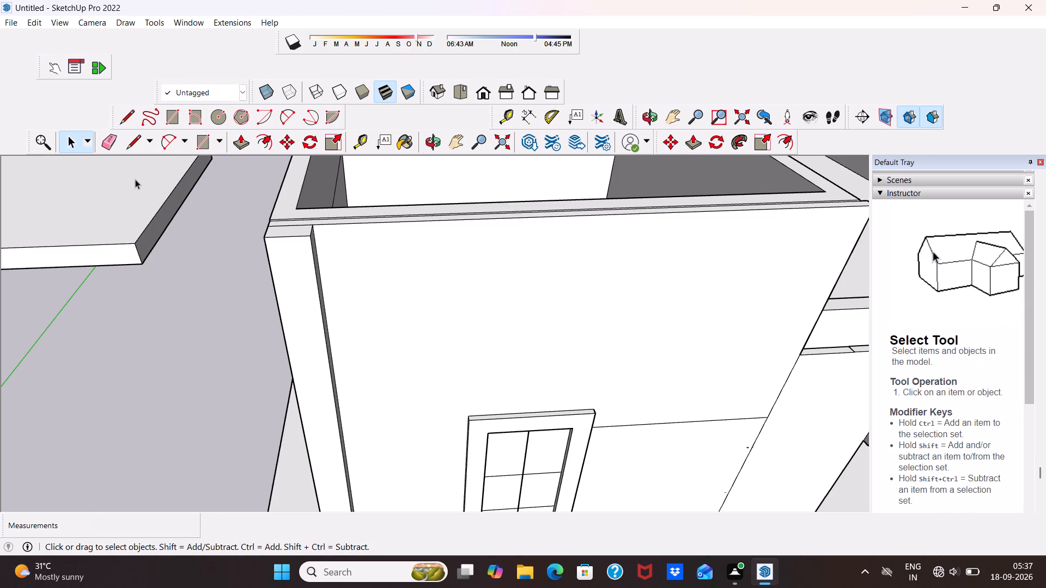
Select all the connected geometry of the new slab and make it a group.
scroll(135, 182, "down", 9)
scroll(88, 210, "up", 12)
triple_click(135, 249)
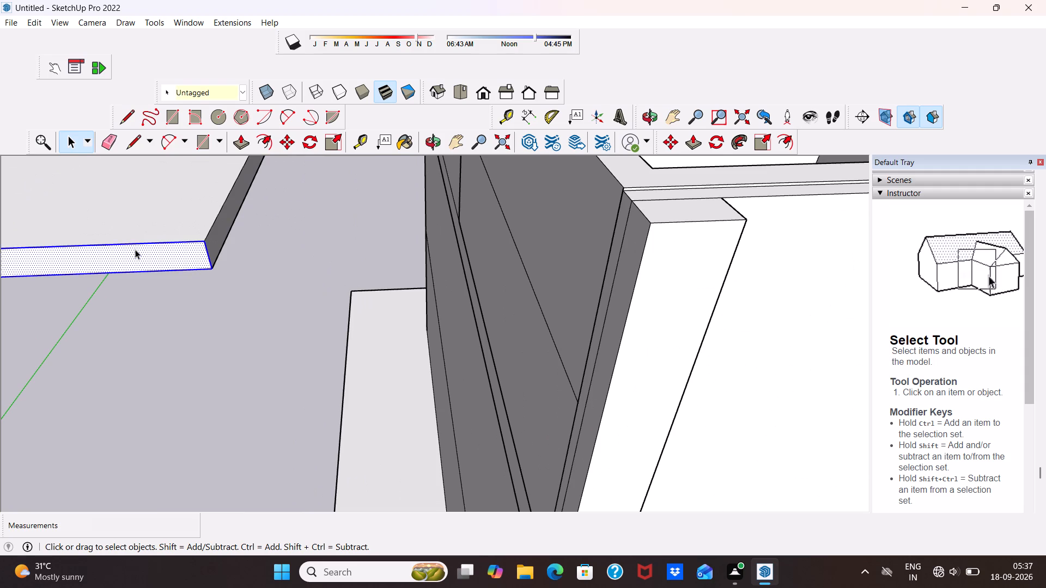
right_click(66, 198)
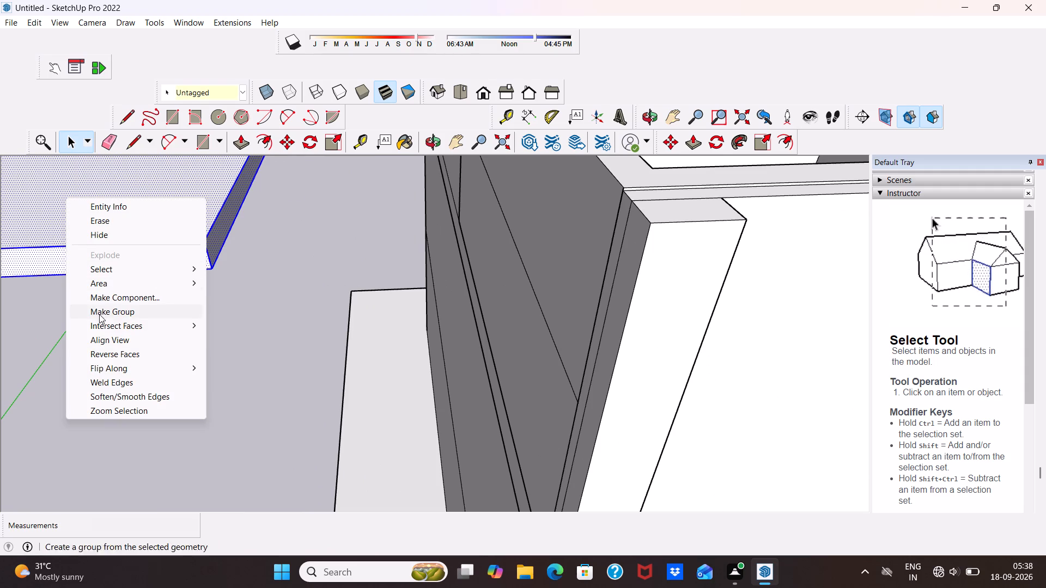
left_click(101, 313)
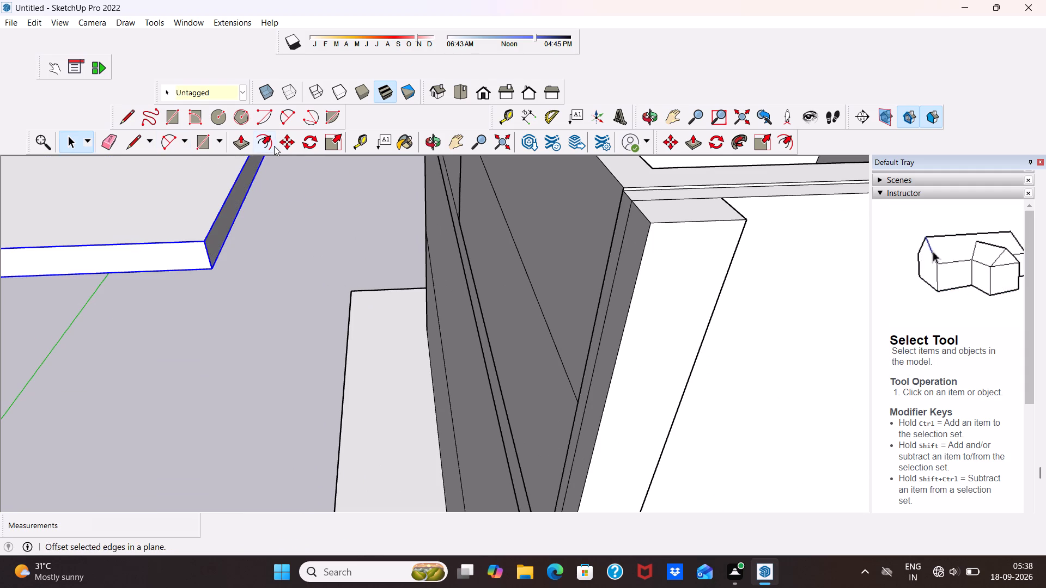
Move the slab group by its lower front corner onto the rooftop room, at the top of its front wall.
left_click(288, 139)
left_click(215, 268)
scroll(210, 238, "down", 4)
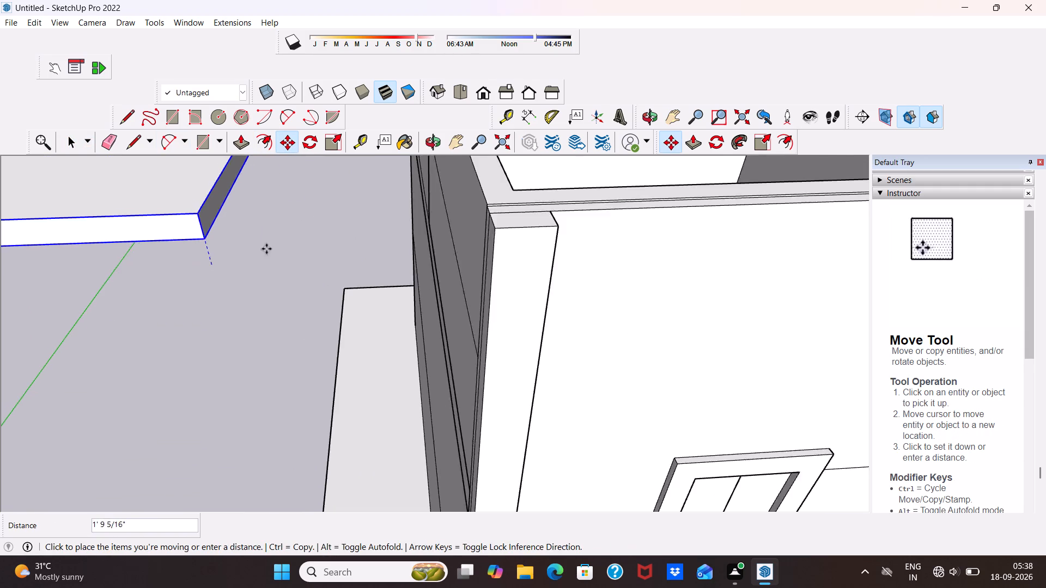
scroll(266, 249, "down", 7)
scroll(364, 206, "up", 4)
scroll(429, 213, "down", 2)
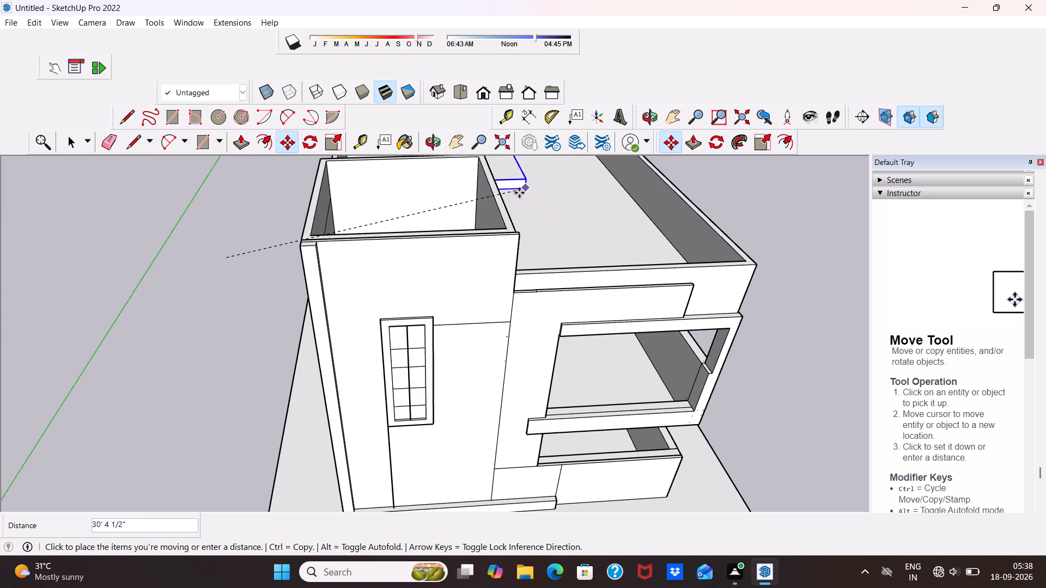
scroll(475, 237, "up", 2)
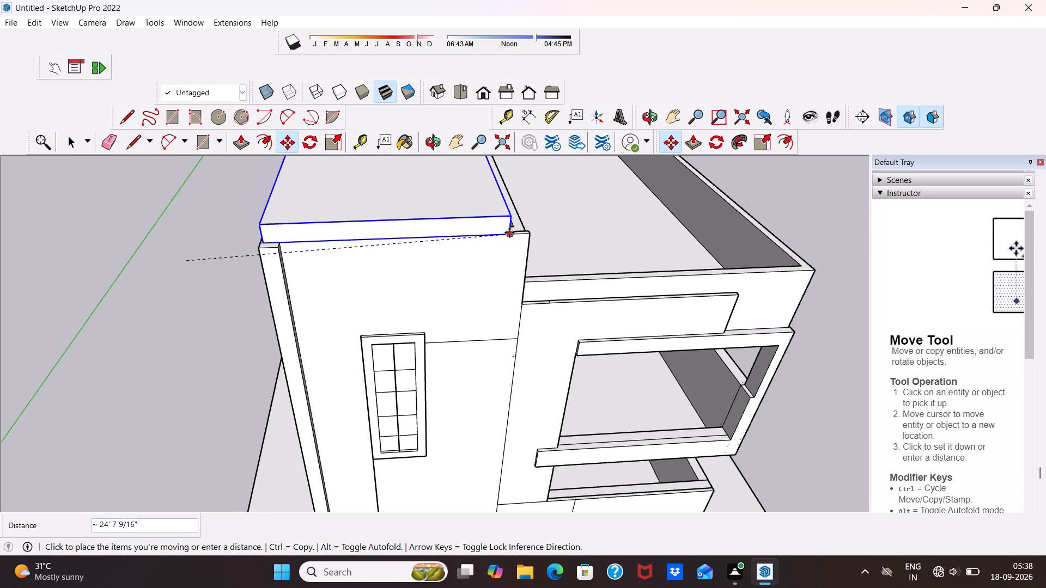
scroll(506, 232, "up", 4)
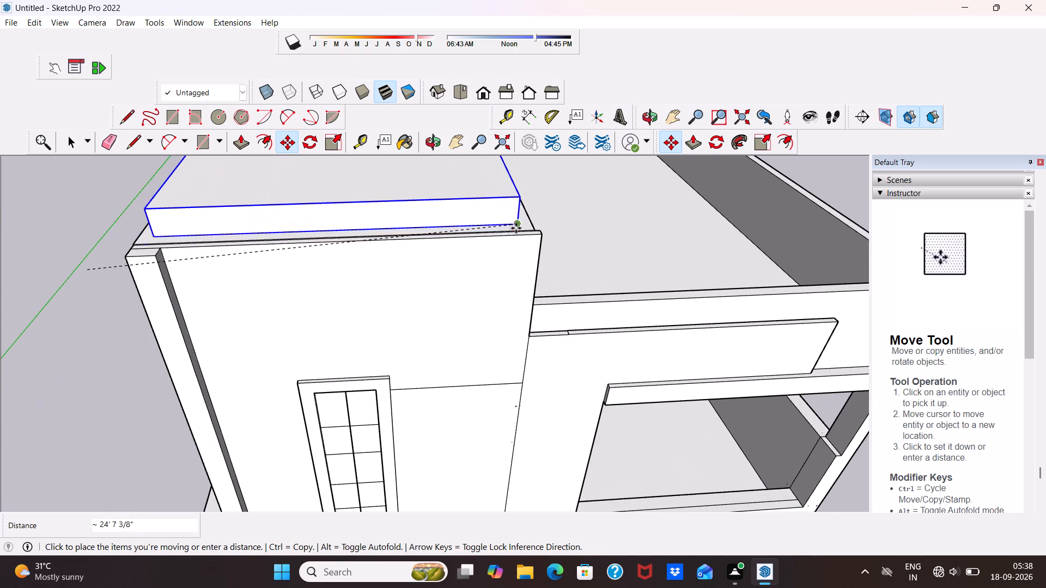
scroll(518, 228, "up", 3)
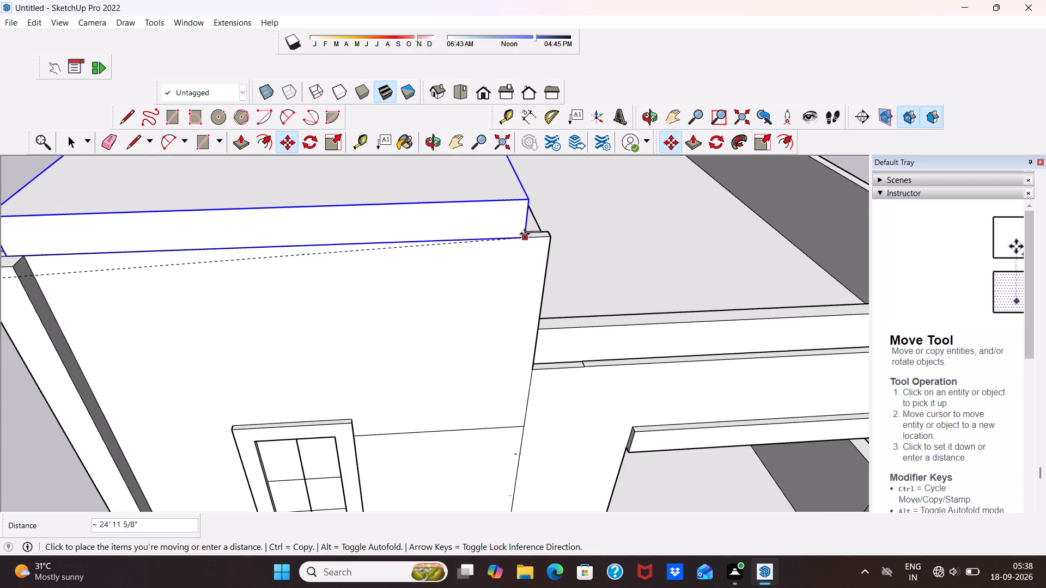
left_click(525, 234)
Open the roof slab group and Push/Pull its side face facing the main roof outward 7 1/2" to the wall's outer face.
scroll(528, 225, "down", 4)
middle_click_drag(530, 221, 530, 220)
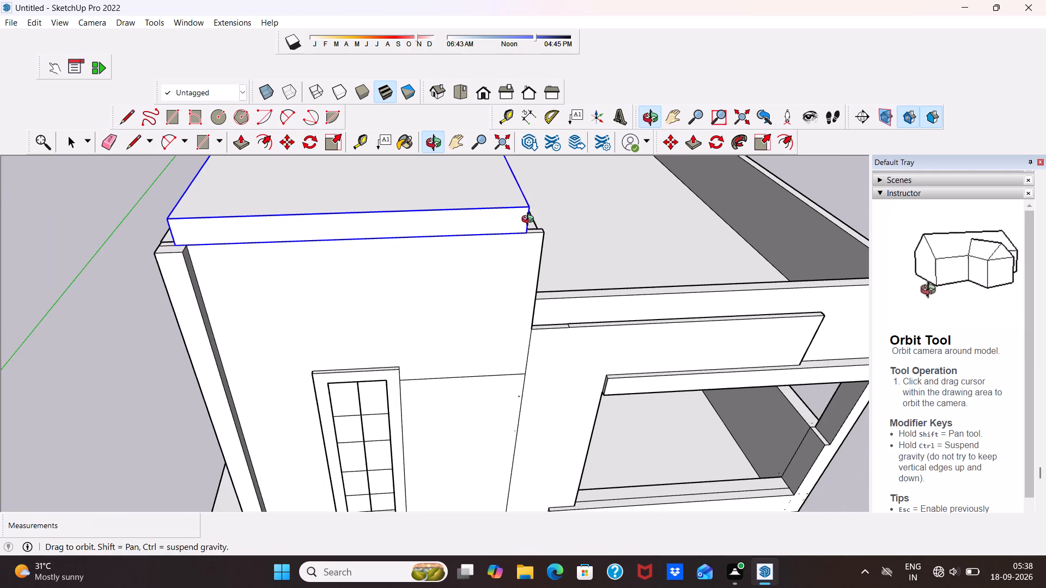
middle_click_drag(530, 220, 598, 138)
scroll(460, 241, "down", 3)
middle_click_drag(404, 247, 576, 272)
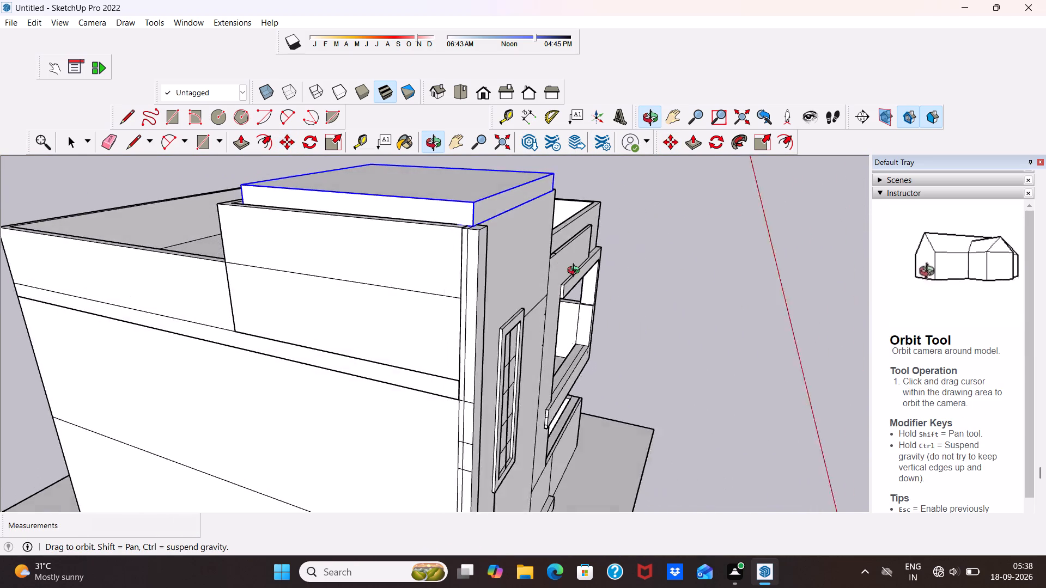
middle_click_drag(576, 272, 578, 272)
scroll(455, 232, "up", 3)
key("space")
left_click(659, 252)
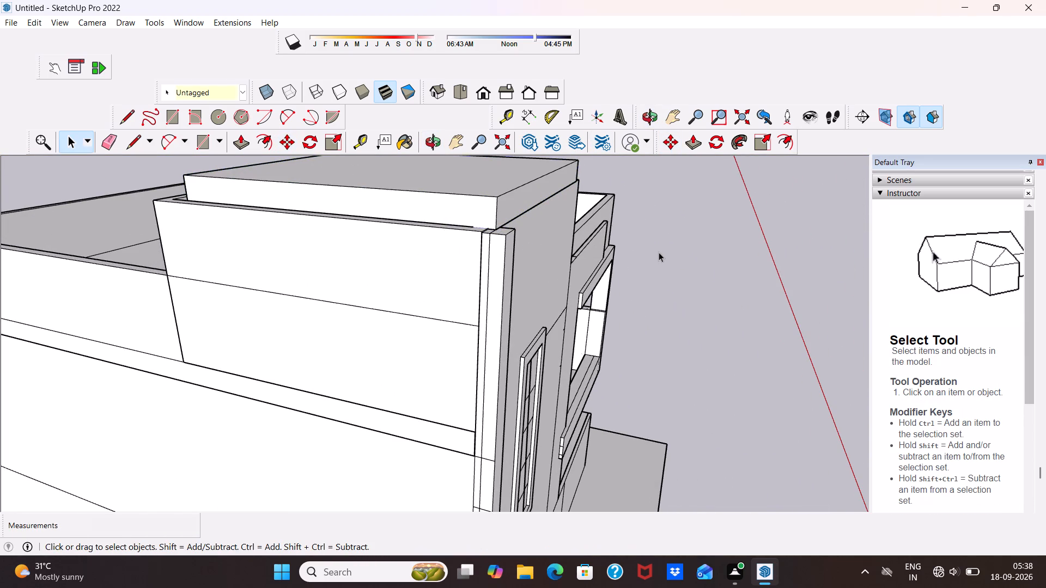
middle_click_drag(496, 219, 80, 198)
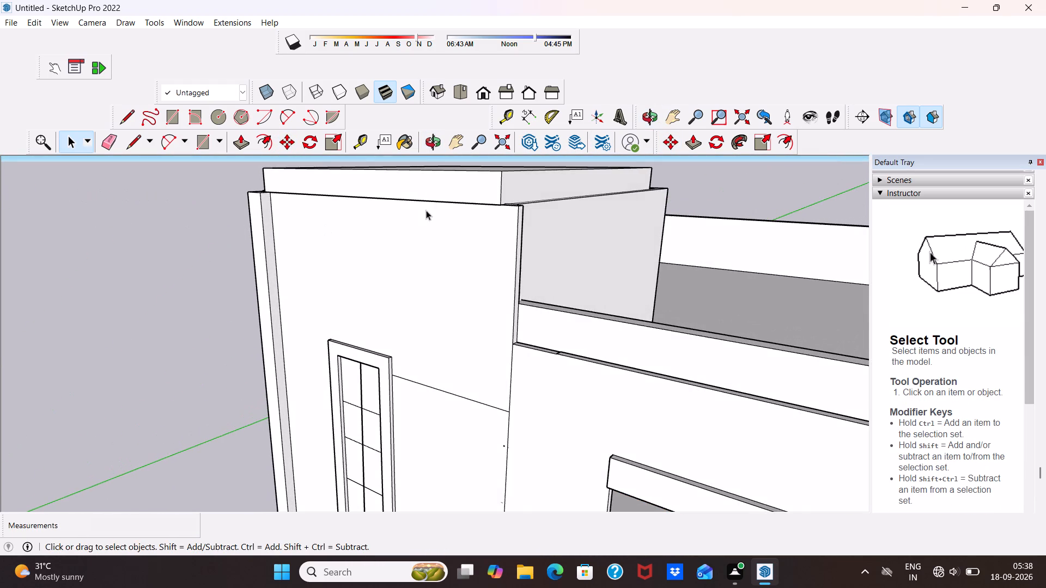
middle_click_drag(476, 196, 363, 291)
scroll(448, 267, "up", 2)
double_click(451, 275)
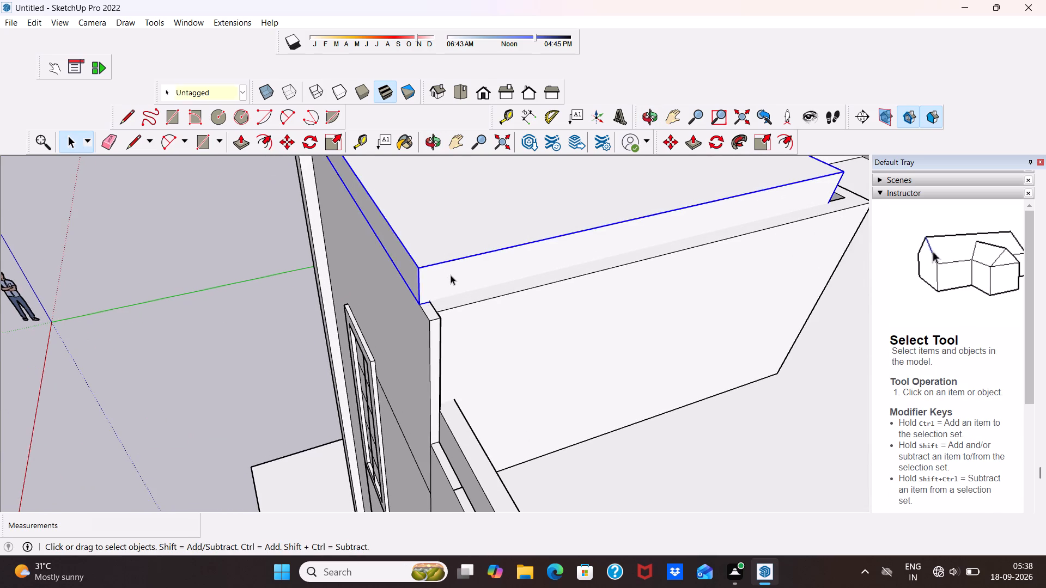
double_click(451, 279)
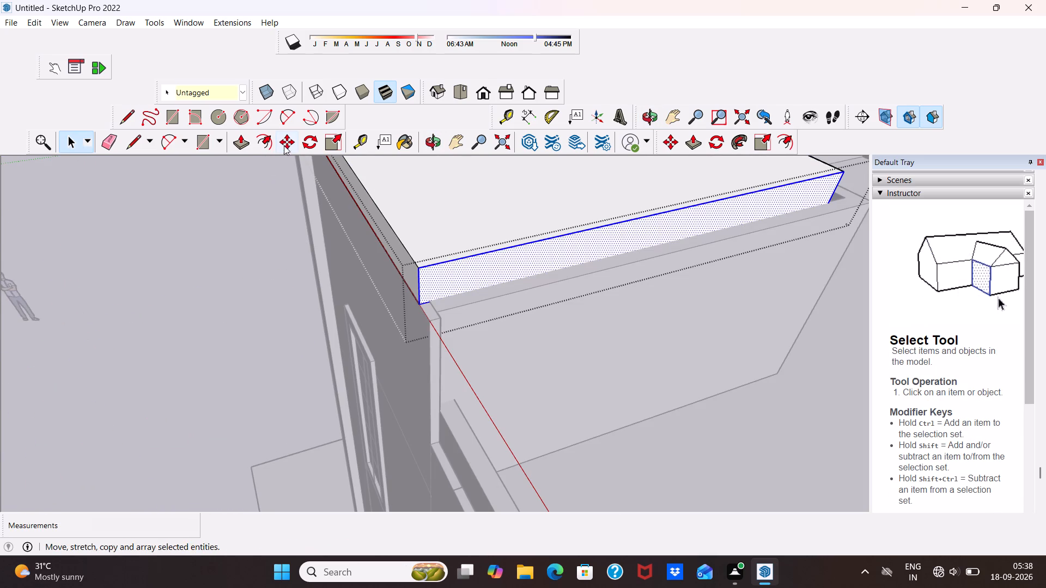
left_click(240, 138)
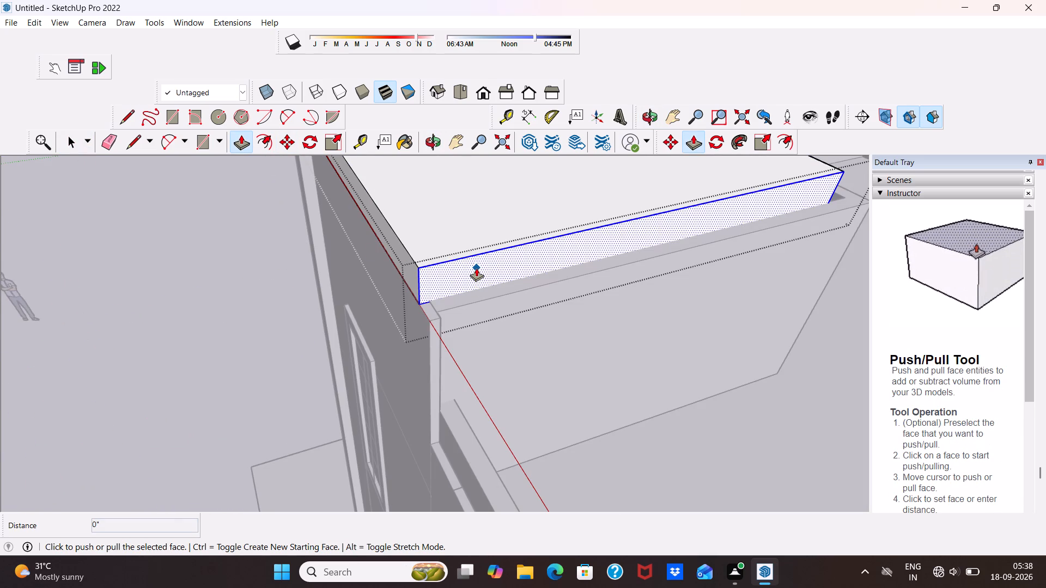
left_click_drag(476, 268, 486, 283)
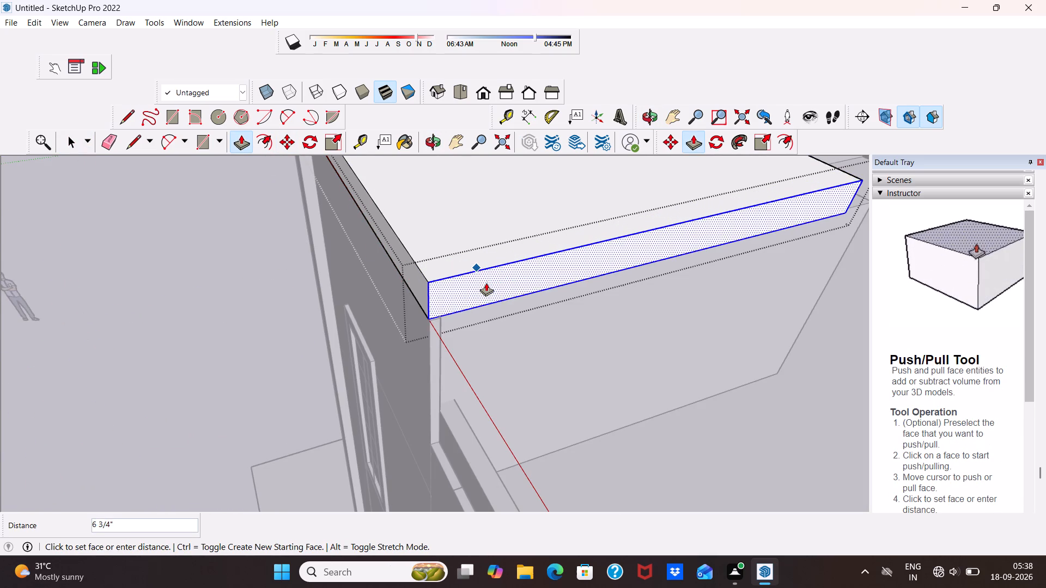
left_click_drag(486, 283, 487, 284)
Push/Pull the slab's opposite side face outward, about 5/8" and a further 5 5/8", to the outer wall edge, and close the group.
middle_click_drag(401, 287, 403, 284)
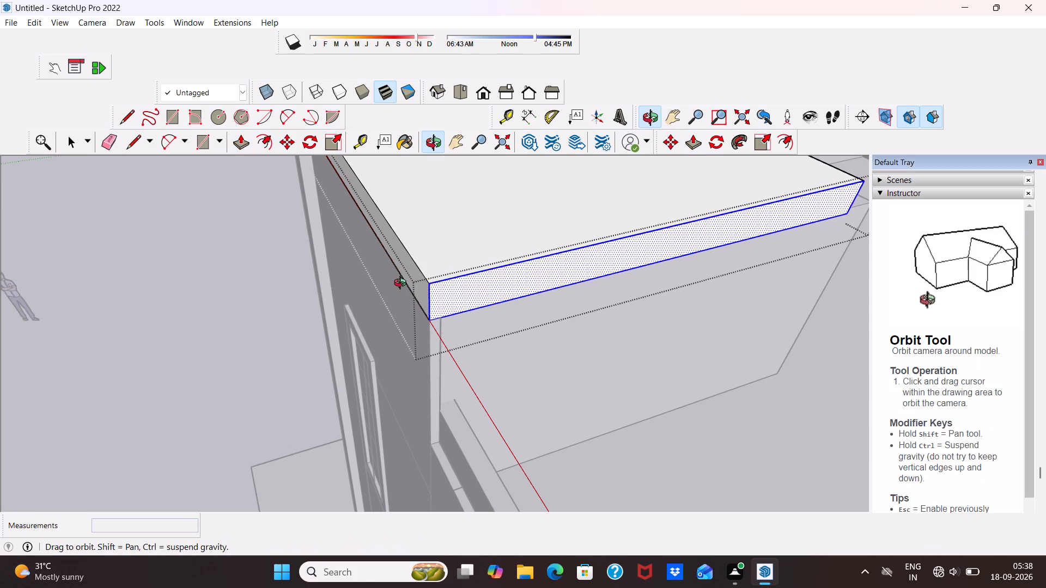
middle_click_drag(403, 284, 585, 243)
scroll(466, 219, "down", 1)
middle_click_drag(466, 219, 753, 204)
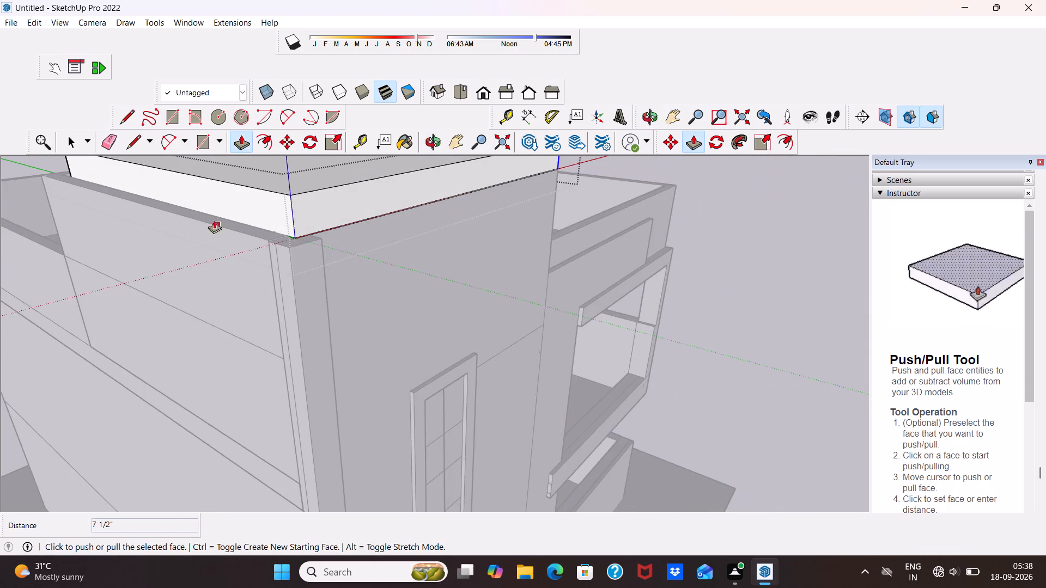
scroll(221, 209, "up", 3)
key("space")
double_click(242, 203)
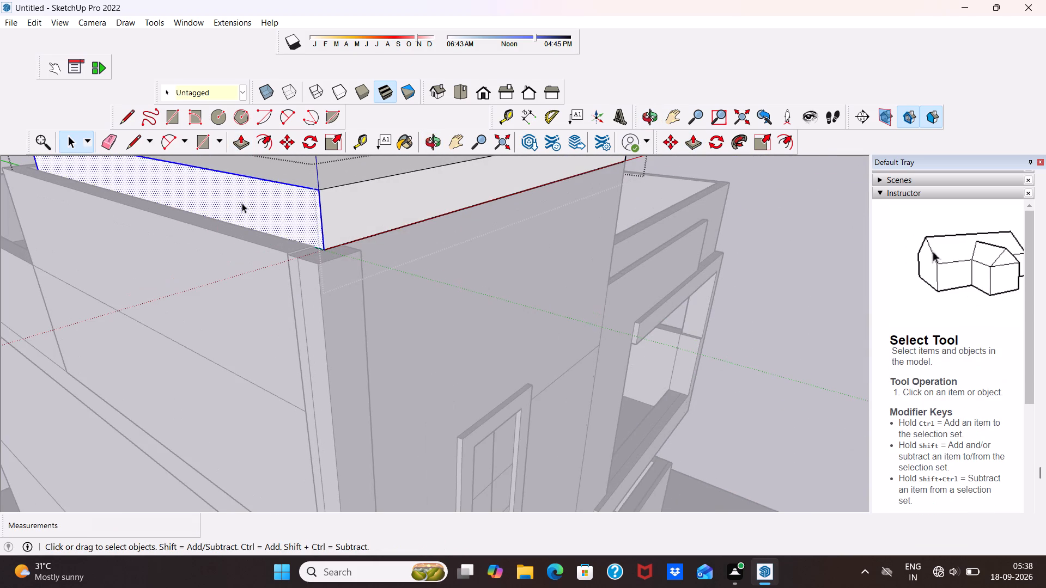
left_click(233, 140)
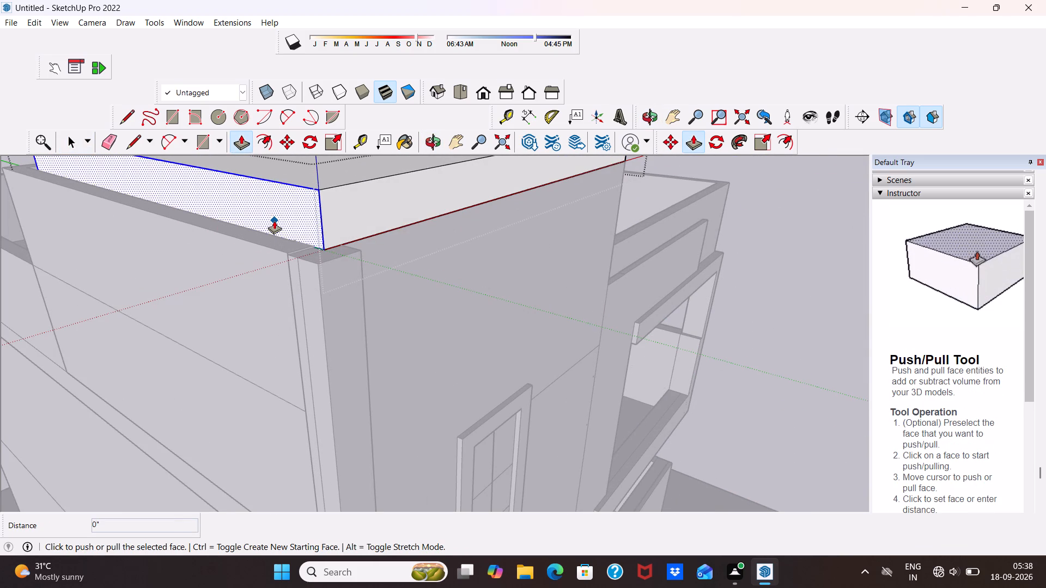
left_click_drag(274, 220, 267, 237)
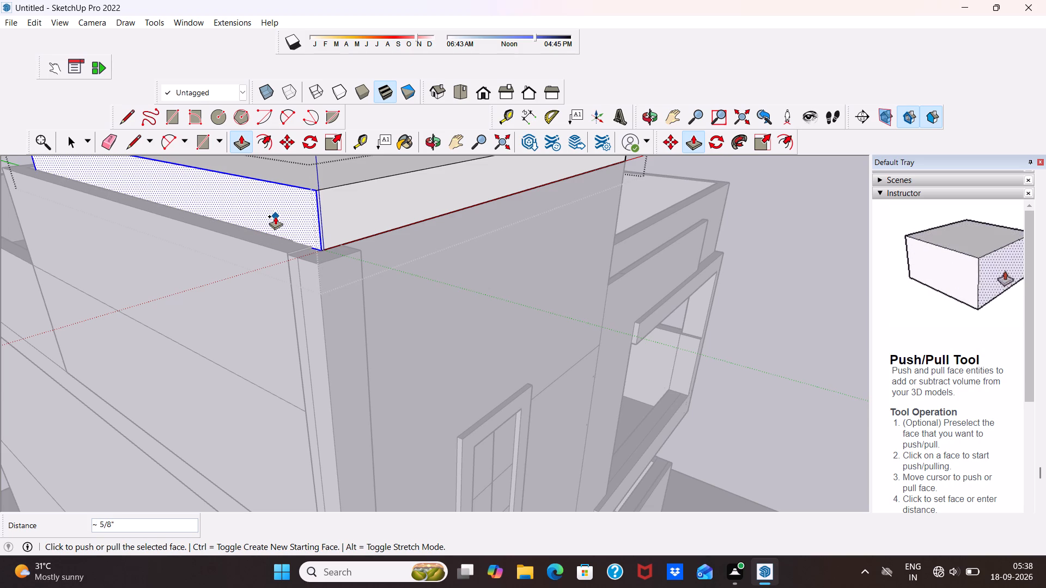
left_click_drag(276, 215, 263, 232)
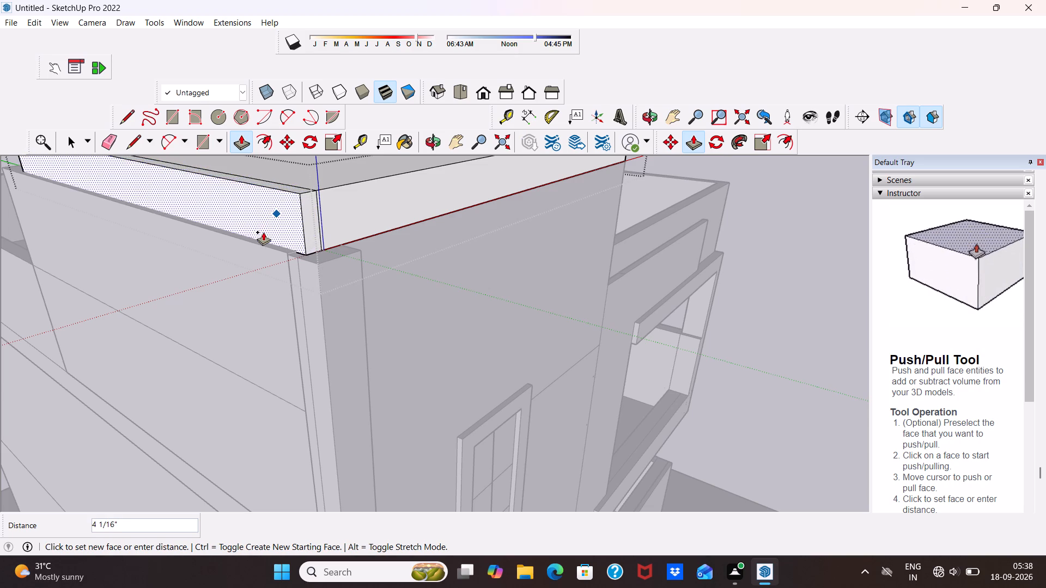
left_click_drag(263, 232, 259, 237)
scroll(265, 232, "down", 3)
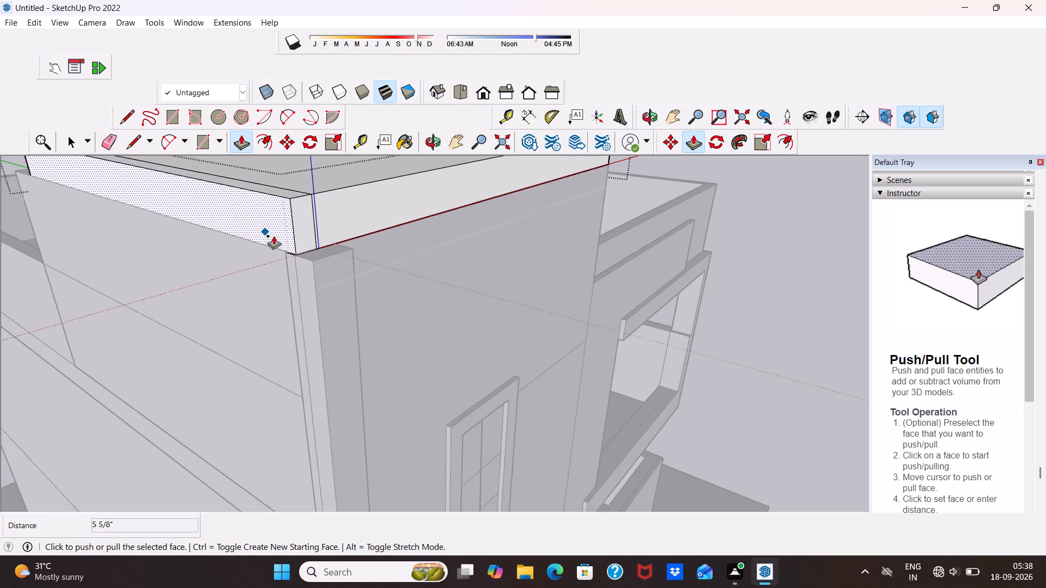
scroll(273, 236, "down", 1)
middle_click_drag(313, 242, 218, 186)
scroll(231, 186, "up", 3)
middle_click_drag(233, 184, 212, 303)
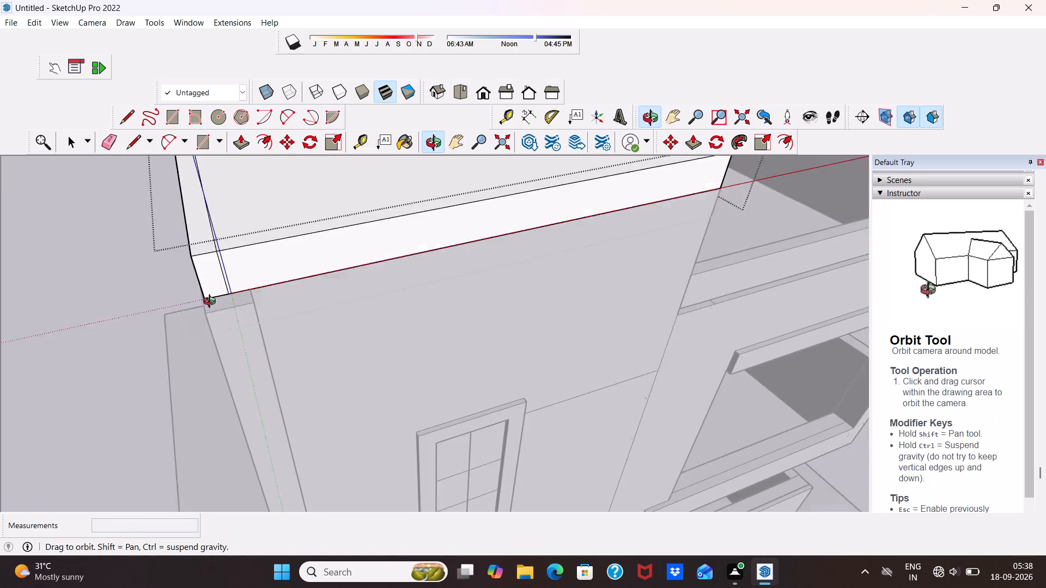
middle_click_drag(212, 303, 211, 304)
scroll(218, 301, "up", 3)
key("space")
left_click(88, 305)
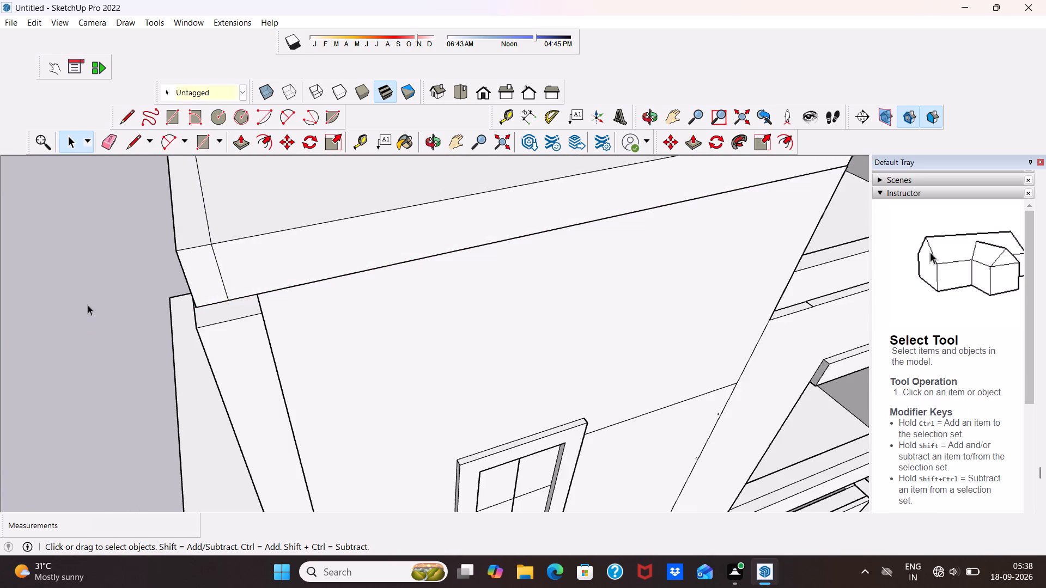
Push/Pull the top of the narrow vertical strip on the rooftop room's front wall up 1', level with the slab top.
scroll(237, 314, "up", 2)
middle_click_drag(237, 314, 226, 217)
scroll(217, 210, "up", 1)
scroll(215, 208, "down", 5)
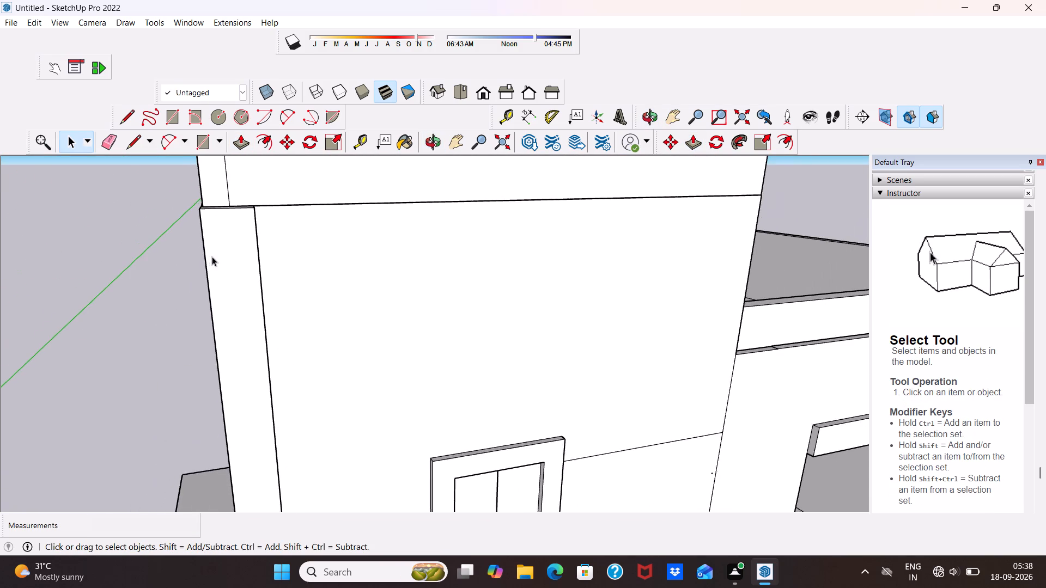
scroll(222, 192, "down", 5)
scroll(262, 235, "down", 2)
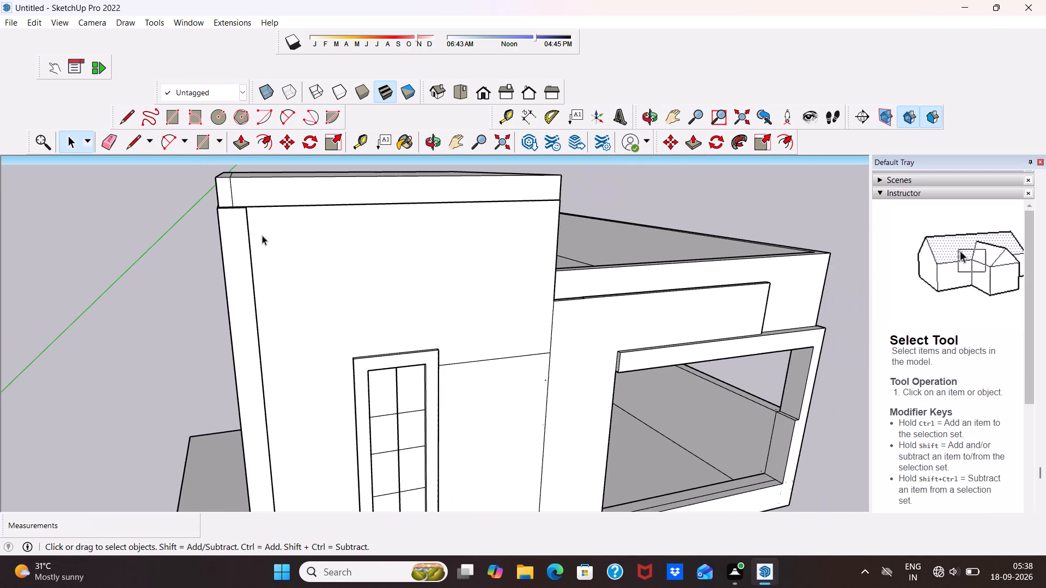
scroll(262, 235, "up", 3)
middle_click_drag(262, 235, 249, 186)
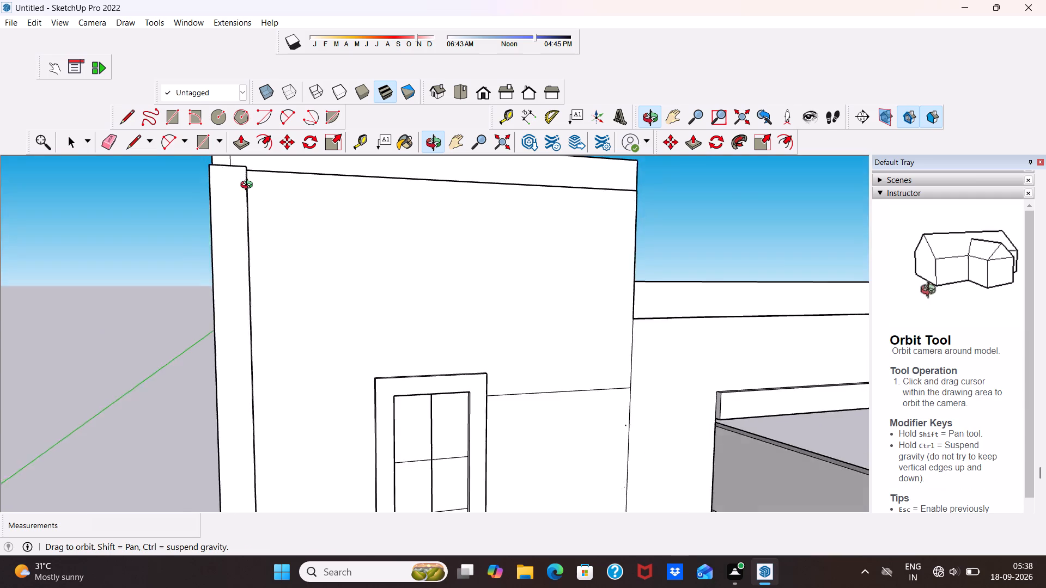
middle_click_drag(249, 186, 191, 204)
scroll(194, 216, "up", 1)
scroll(205, 216, "down", 3)
scroll(280, 240, "up", 1)
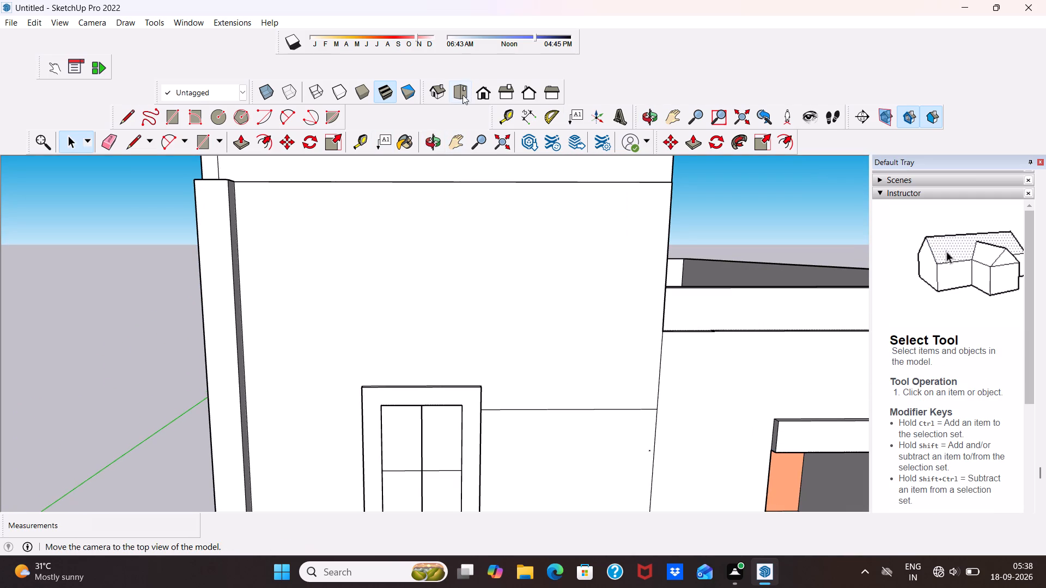
middle_click_drag(210, 171, 204, 301)
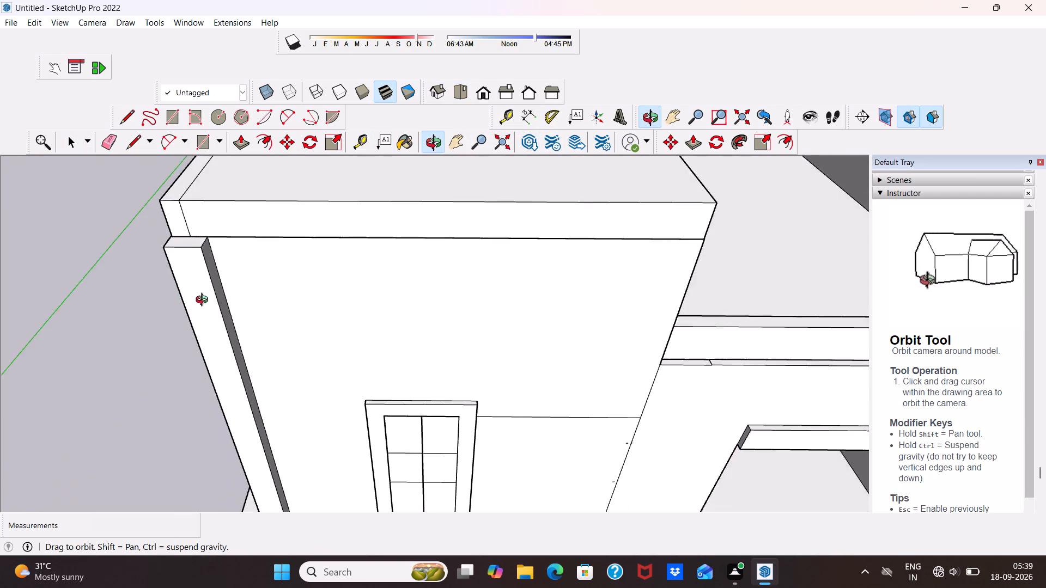
middle_click_drag(204, 301, 203, 308)
scroll(159, 244, "up", 2)
left_click(183, 252)
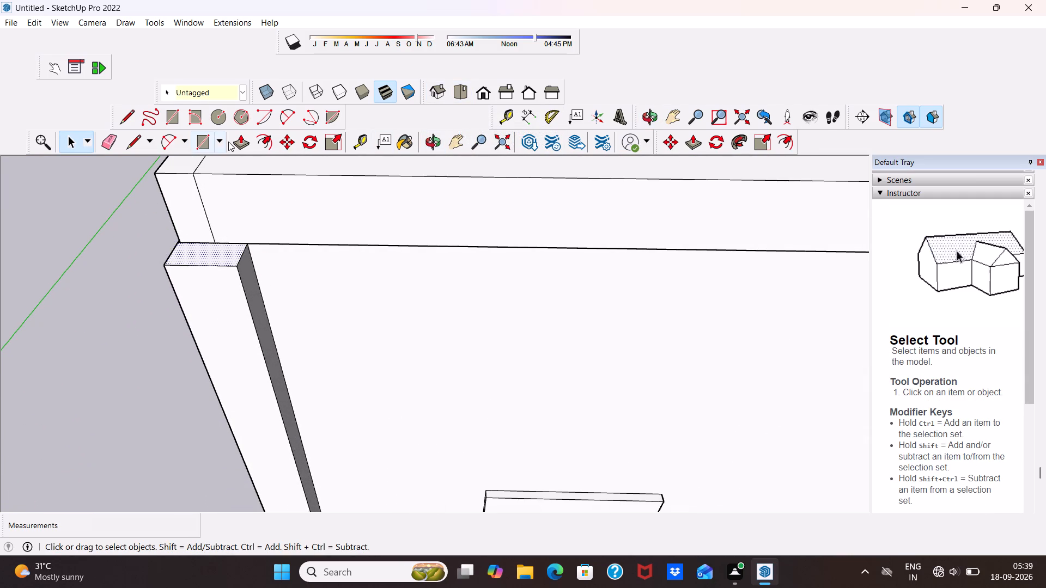
left_click(239, 141)
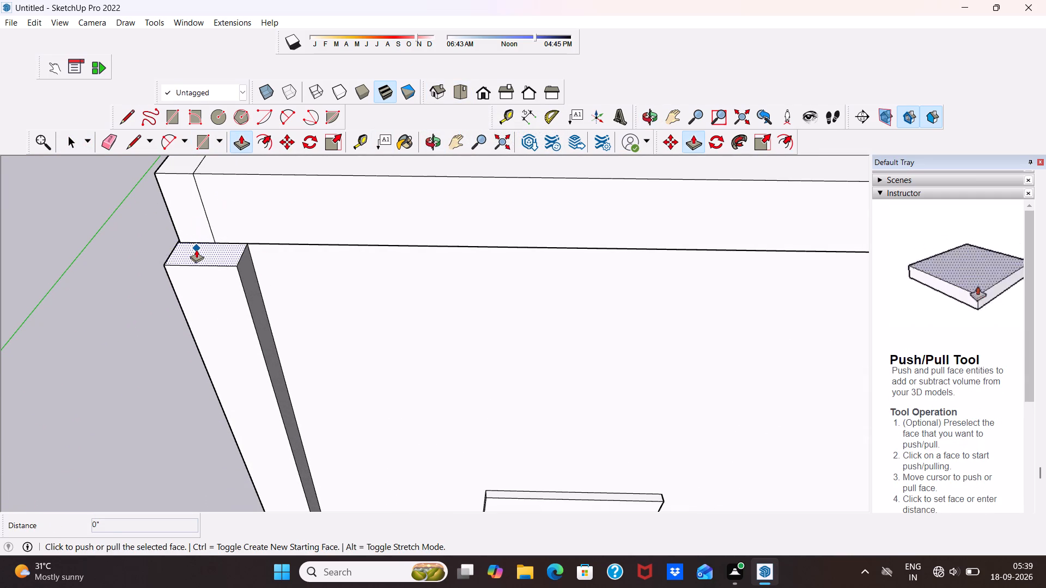
left_click_drag(196, 250, 211, 176)
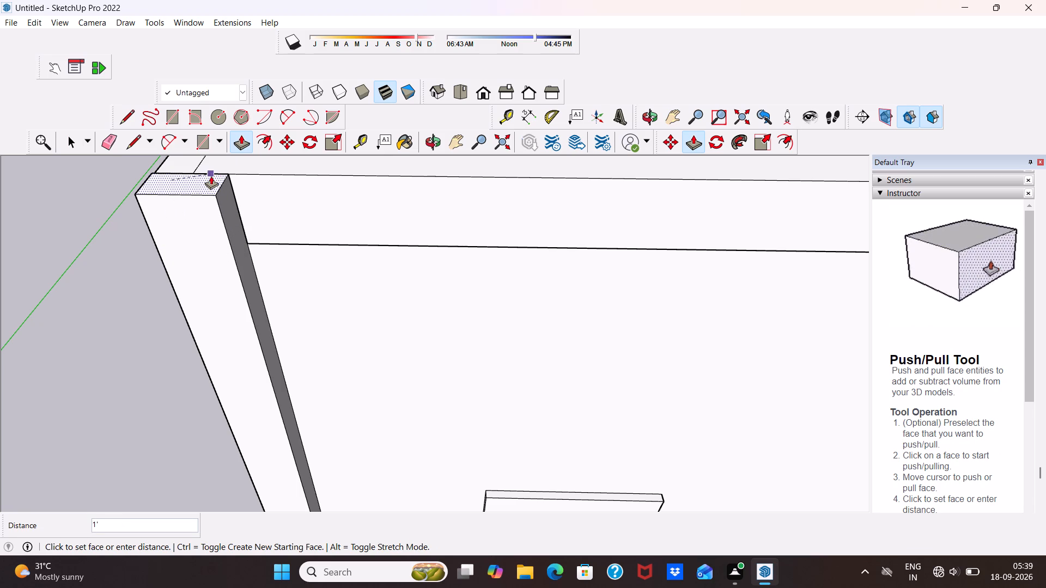
left_click_drag(211, 176, 211, 173)
scroll(254, 204, "up", 5)
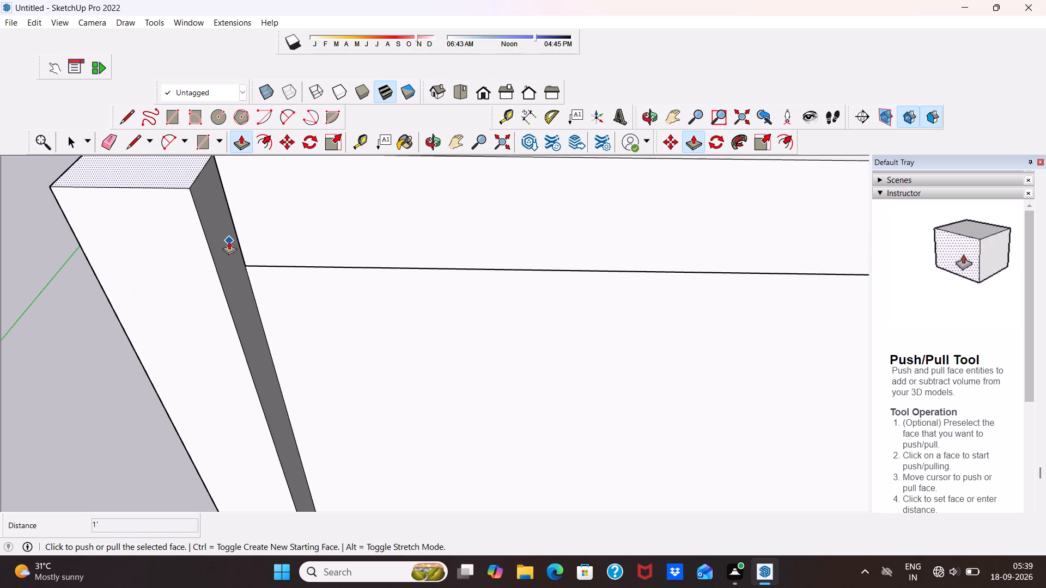
key("space")
Draw a 6" line across the vertical strip's inner side face, level with the underside of the roof slab.
scroll(229, 241, "down", 14)
middle_click_drag(234, 230, 226, 143)
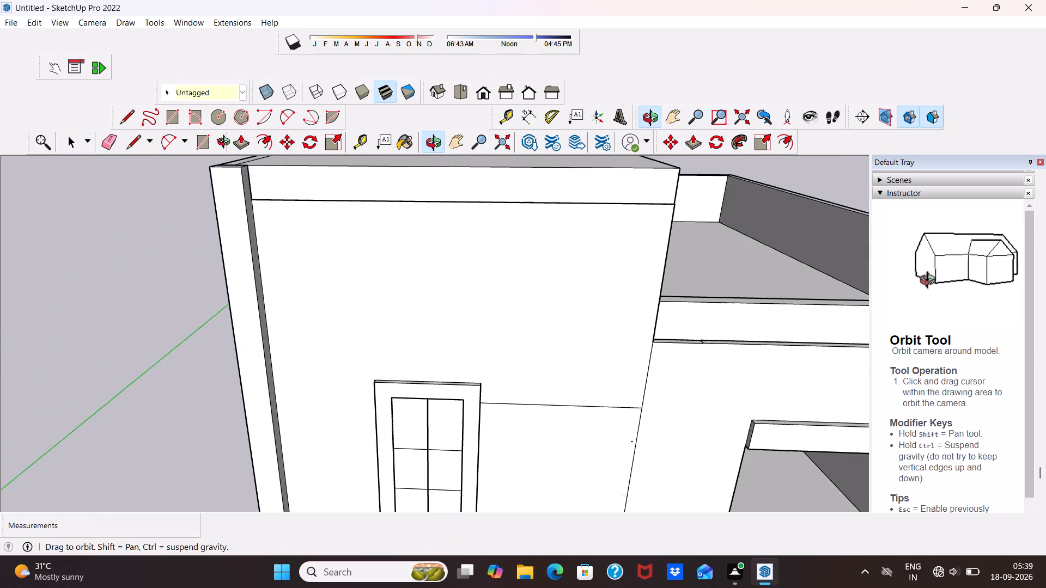
middle_click_drag(226, 143, 234, 133)
scroll(250, 200, "up", 2)
left_click(125, 142)
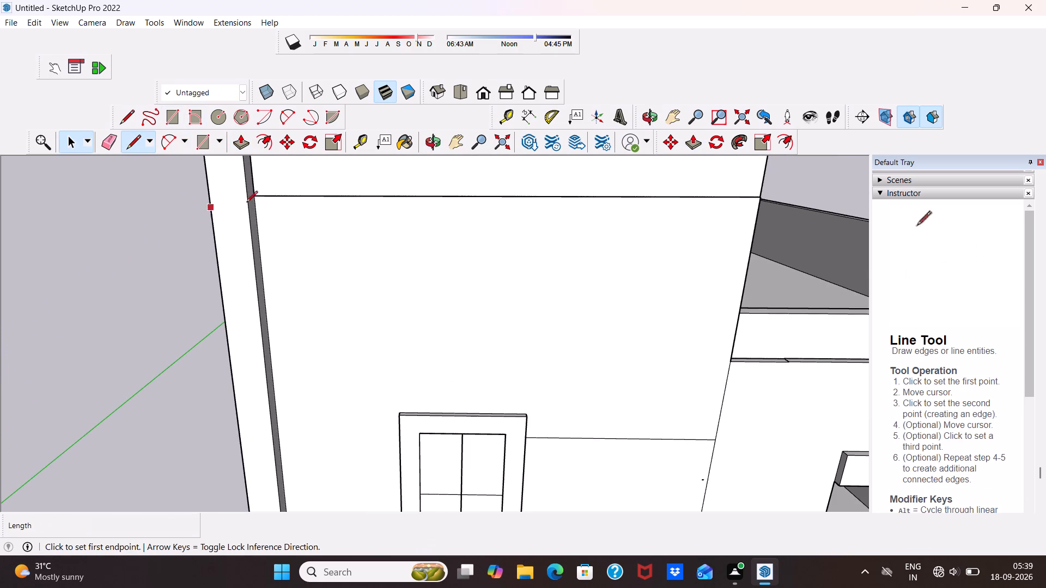
scroll(264, 187, "up", 5)
scroll(257, 193, "down", 5)
middle_click_drag(257, 194, 169, 267)
scroll(186, 250, "up", 4)
scroll(301, 191, "down", 2)
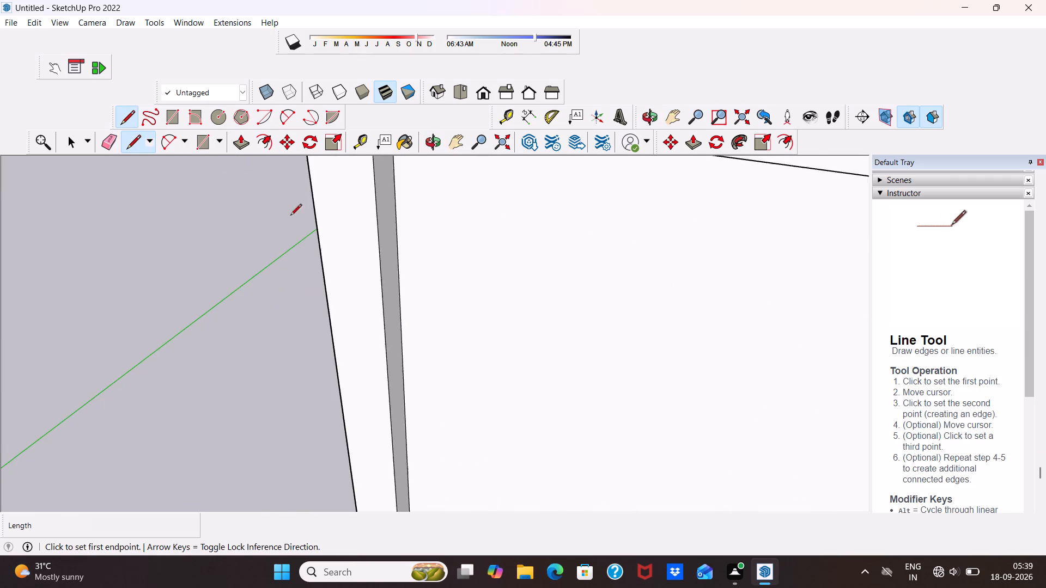
scroll(290, 216, "down", 5)
scroll(318, 198, "up", 4)
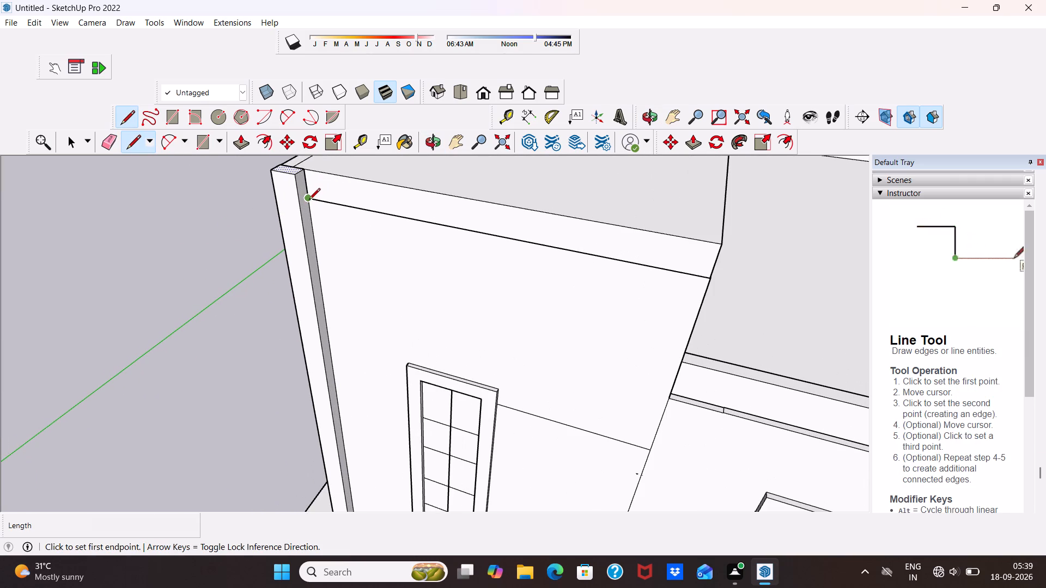
left_click(309, 200)
left_click(302, 205)
key("space")
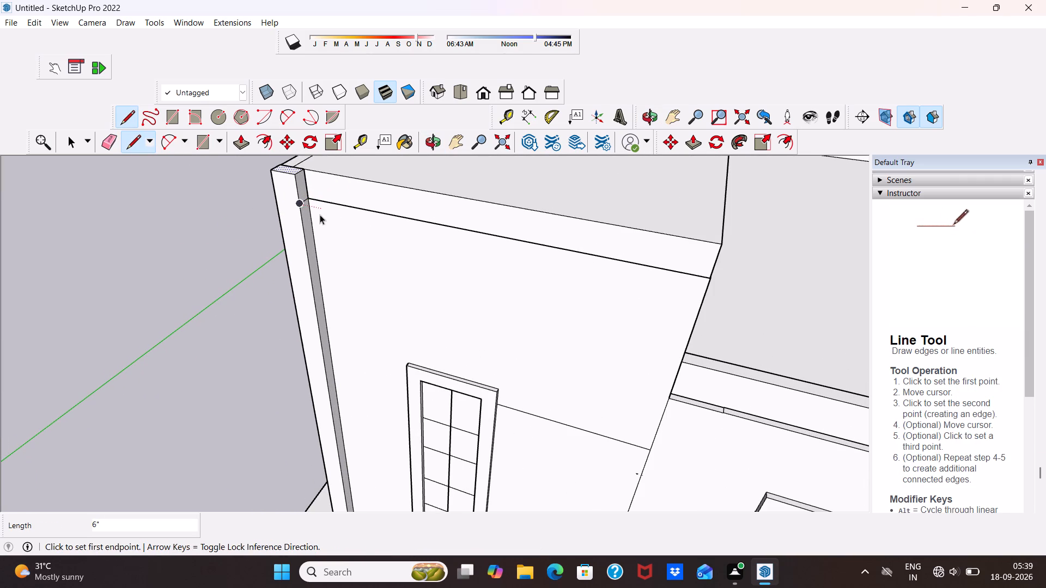
Push/Pull the small upper face of the strip about 12' 5 15/16" along the slab's front to its far corner.
left_click(301, 187)
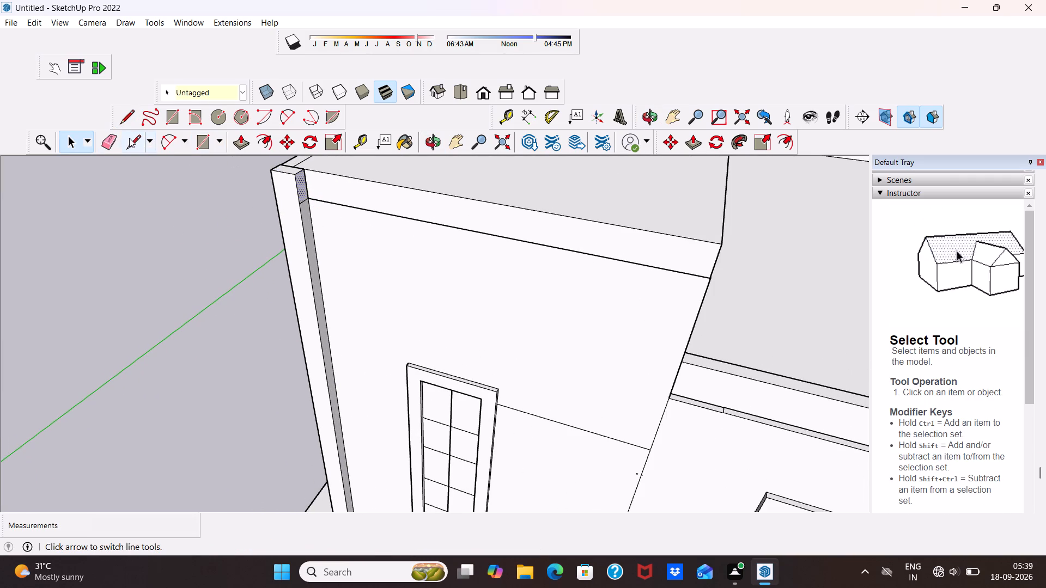
left_click(241, 145)
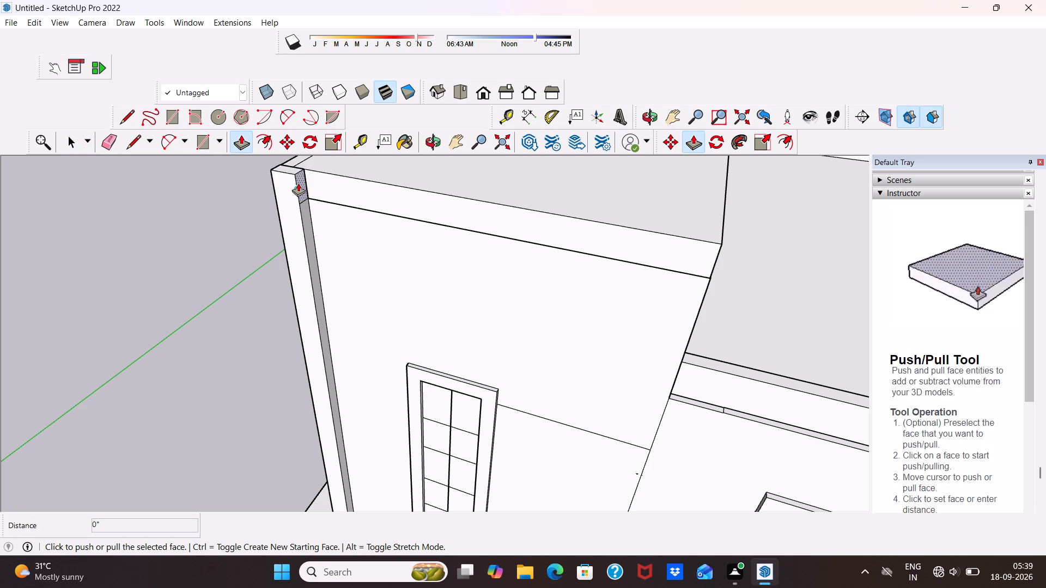
left_click(301, 179)
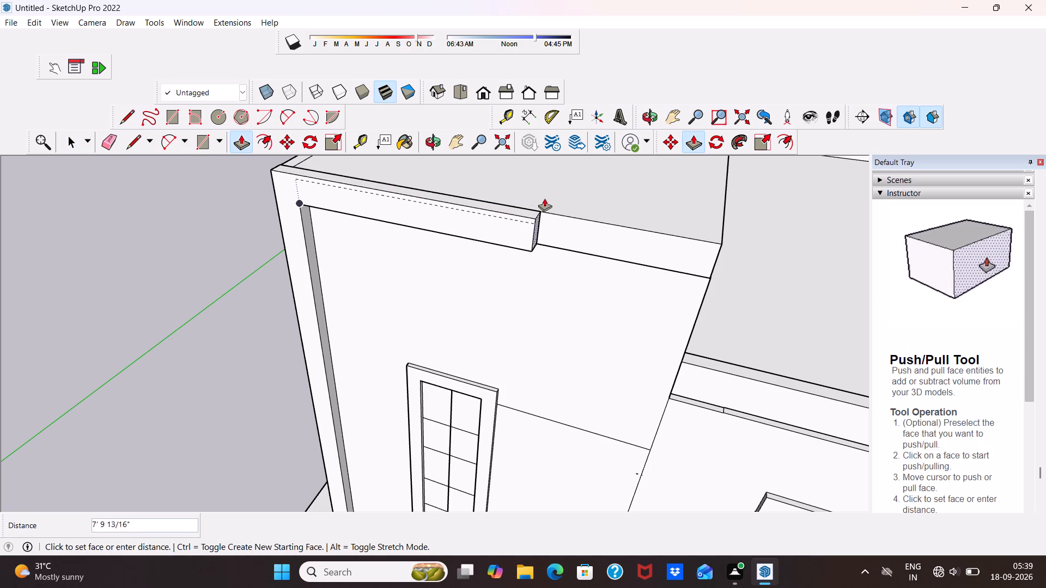
left_click(725, 233)
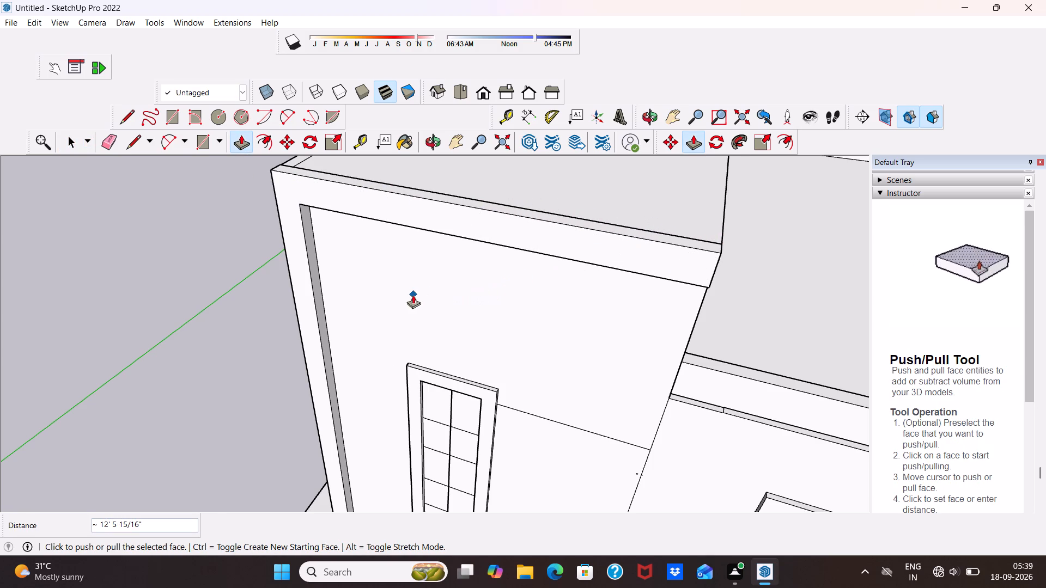
Push/Pull the rooftop room's roof slab side face outward over the terrace, about 3' 3" in successive pulls, and close the group.
key("space")
scroll(413, 295, "down", 1)
middle_click_drag(413, 295, 496, 244)
scroll(492, 231, "up", 1)
scroll(478, 198, "down", 5)
middle_click_drag(505, 275, 196, 269)
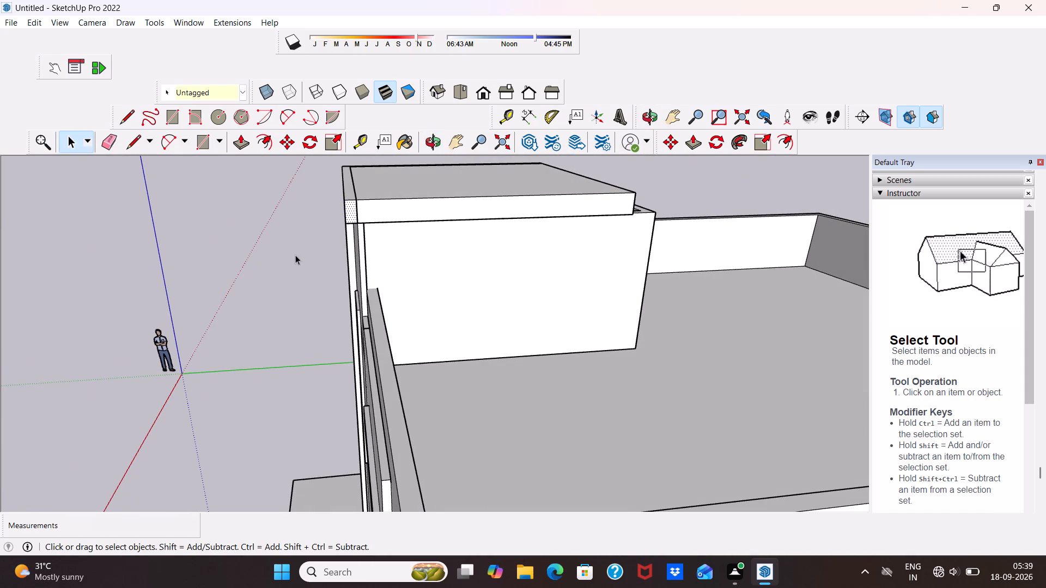
scroll(341, 238, "up", 2)
left_click(397, 209)
double_click(397, 208)
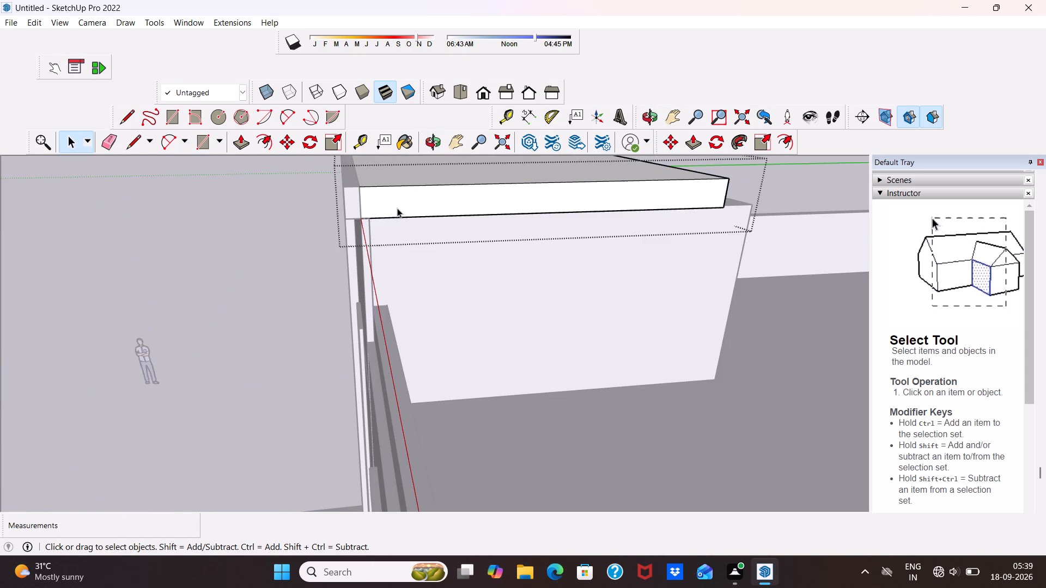
left_click(397, 208)
left_click(236, 143)
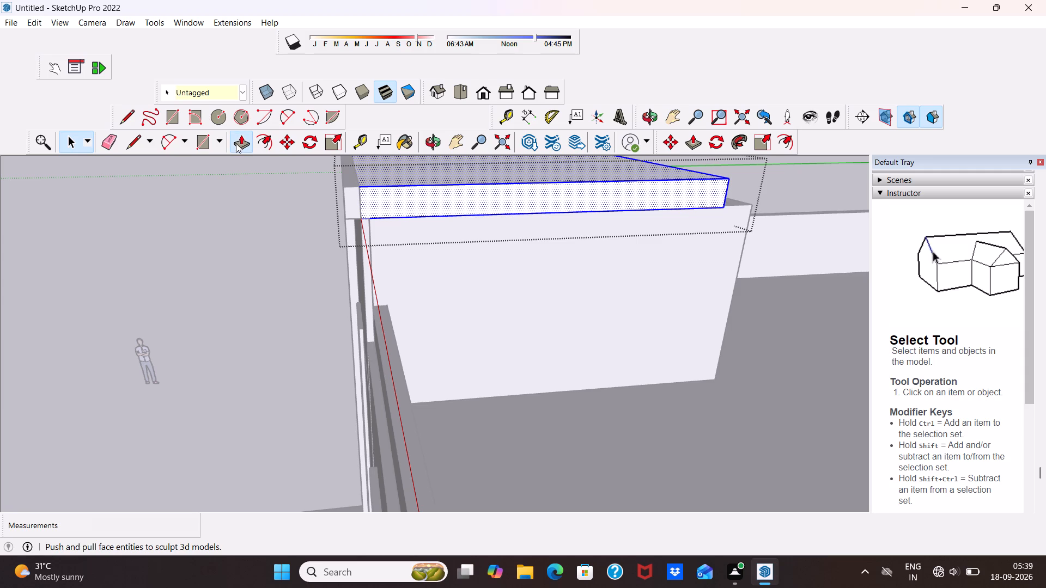
left_click_drag(417, 196, 418, 207)
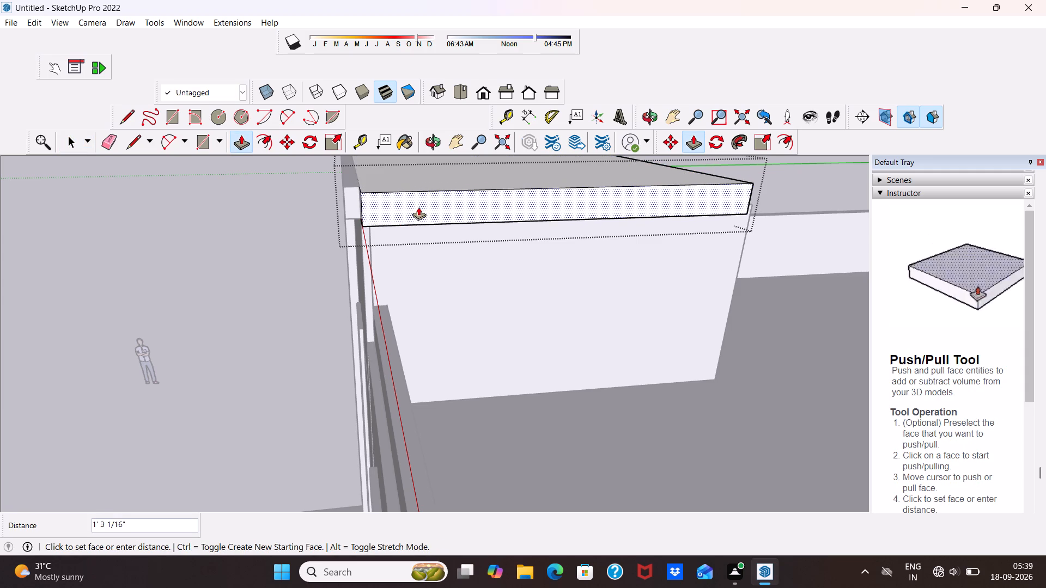
left_click_drag(418, 207, 418, 207)
left_click_drag(418, 207, 419, 212)
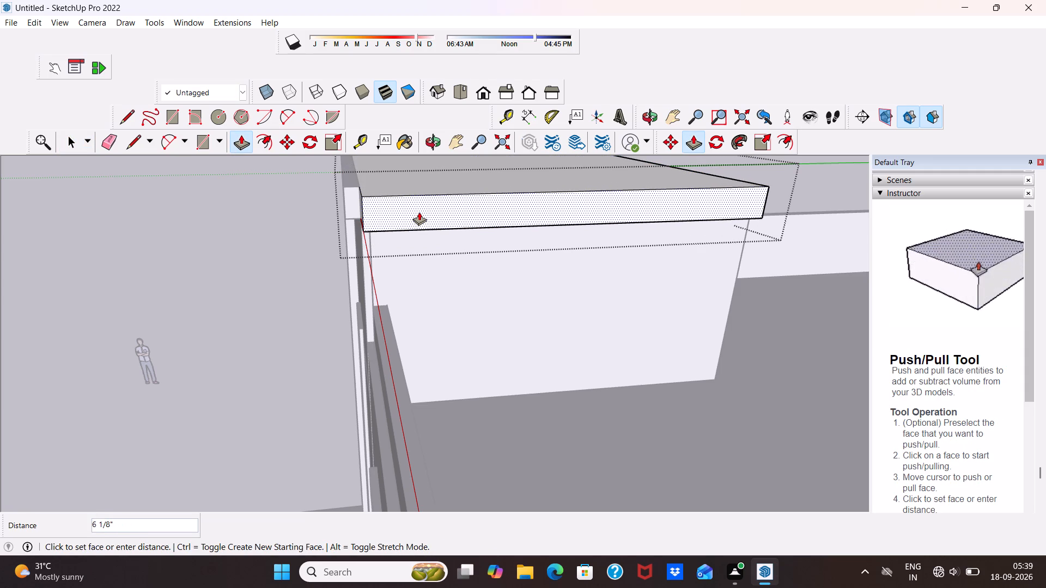
left_click_drag(419, 212, 421, 223)
middle_click_drag(294, 260, 467, 242)
key("space")
double_click(196, 237)
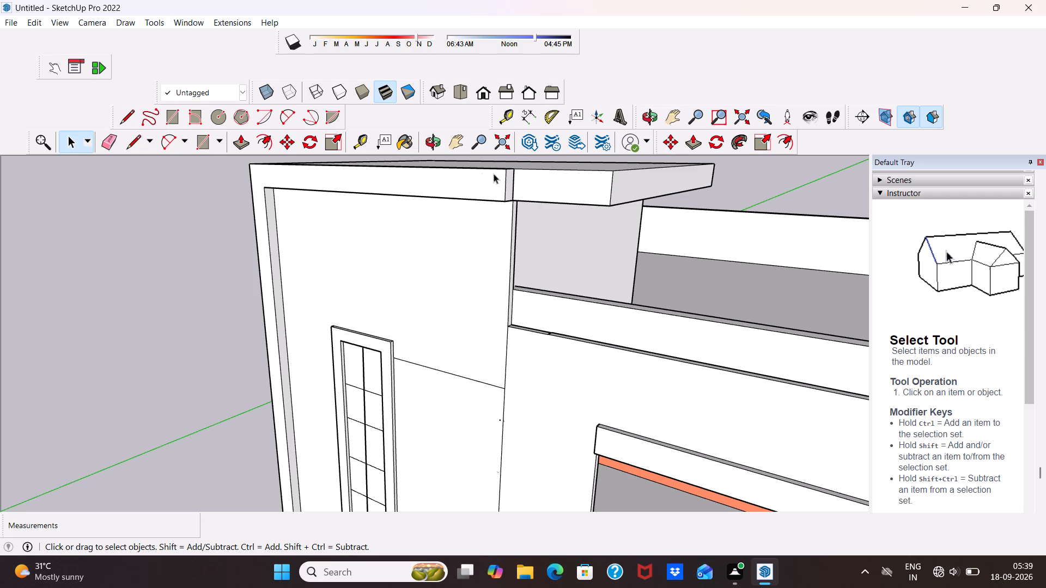
Push/Pull the end face of the front band about 3' 3 13/16" along the front of the extended roof slab.
left_click(520, 181)
middle_click_drag(520, 181, 368, 215)
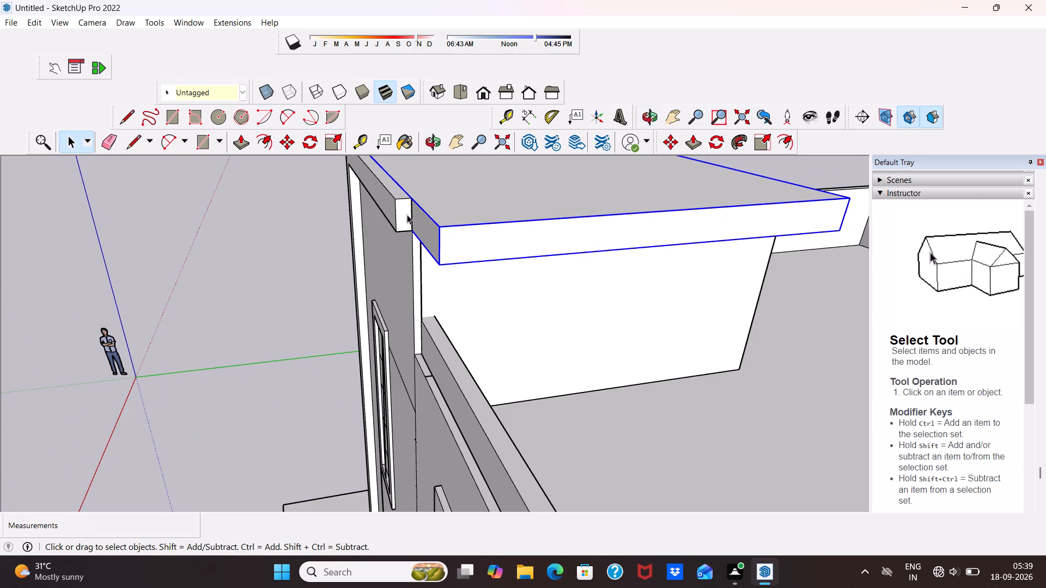
left_click(403, 210)
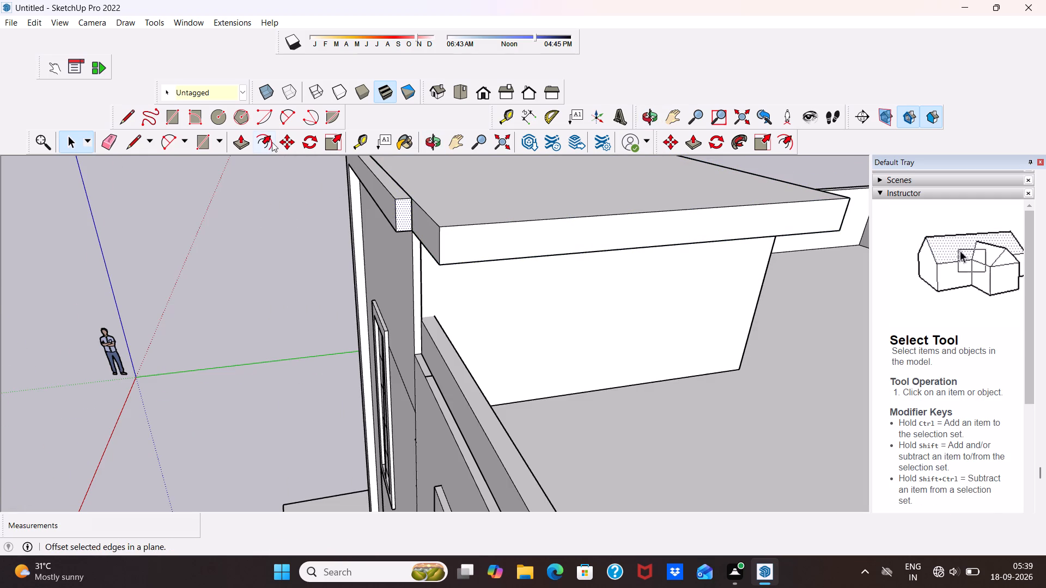
left_click(243, 144)
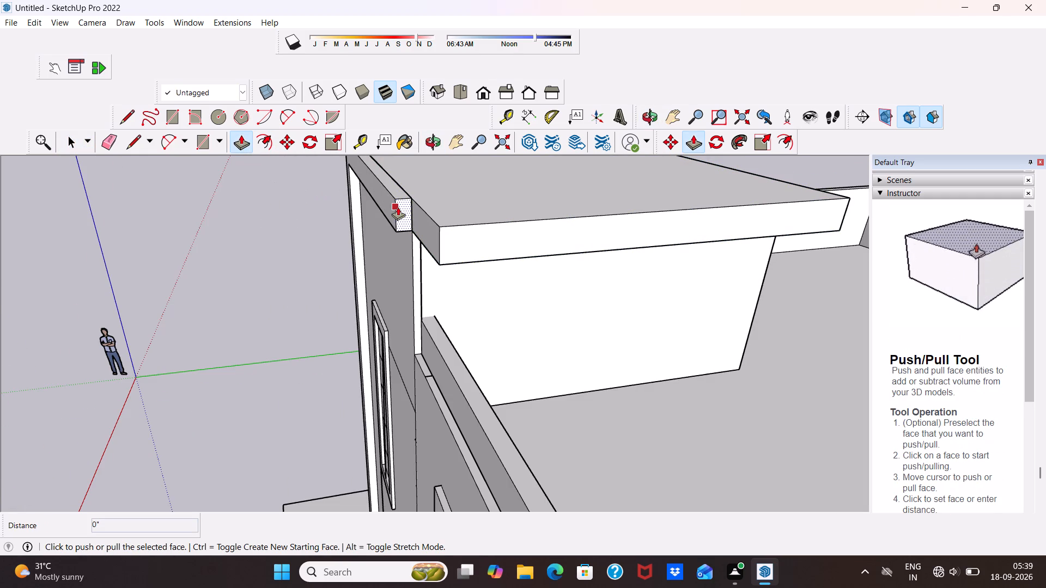
left_click_drag(398, 206, 422, 224)
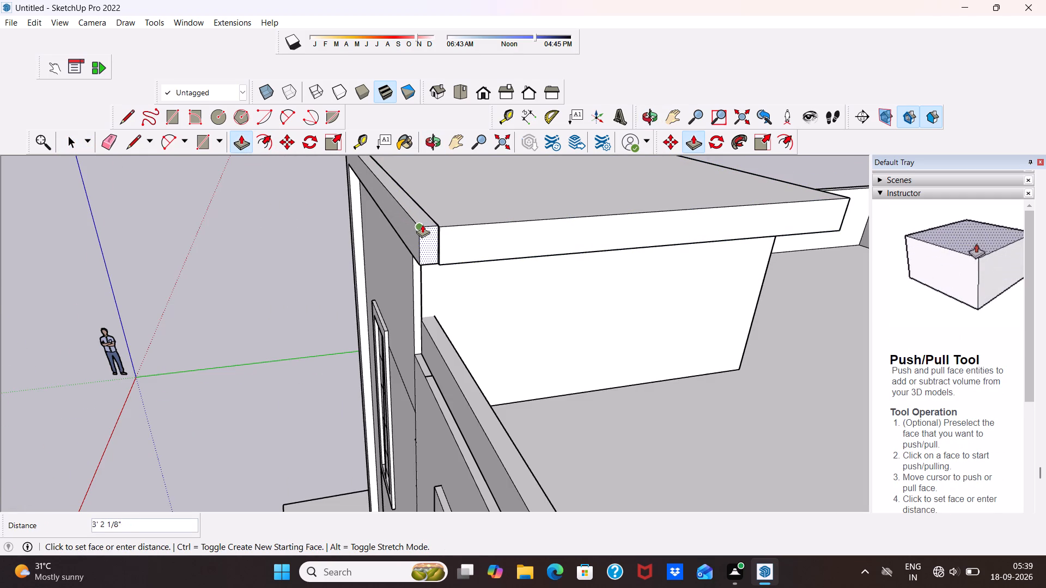
left_click_drag(422, 224, 424, 225)
Push/Pull the band's end face back 5/16", flush with the roof slab's side face.
scroll(429, 234, "up", 1)
middle_click_drag(428, 232, 339, 216)
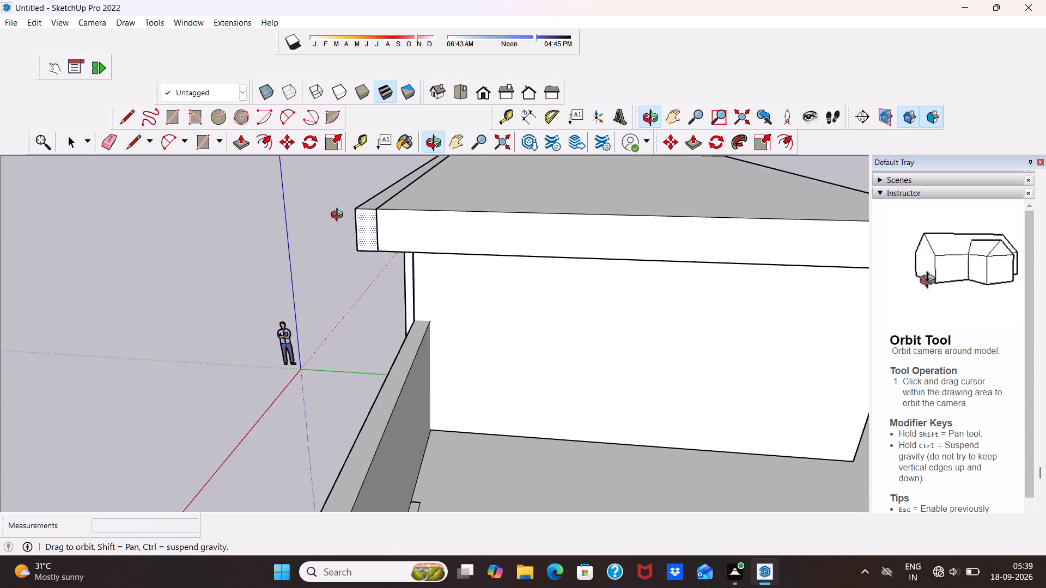
middle_click_drag(339, 216, 277, 266)
scroll(277, 266, "up", 6)
scroll(387, 237, "up", 1)
scroll(387, 238, "down", 5)
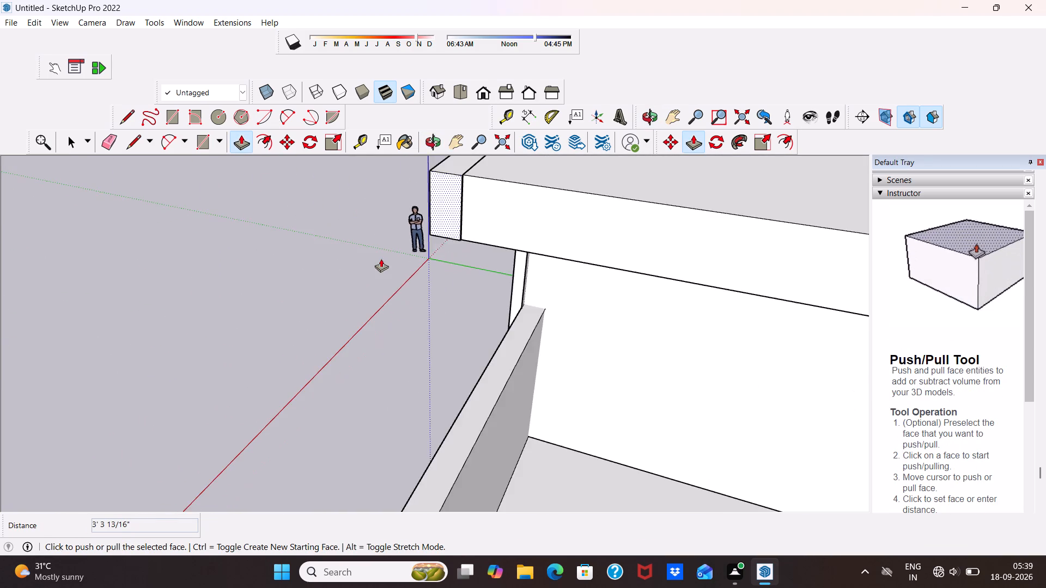
scroll(381, 259, "down", 3)
scroll(423, 215, "up", 18)
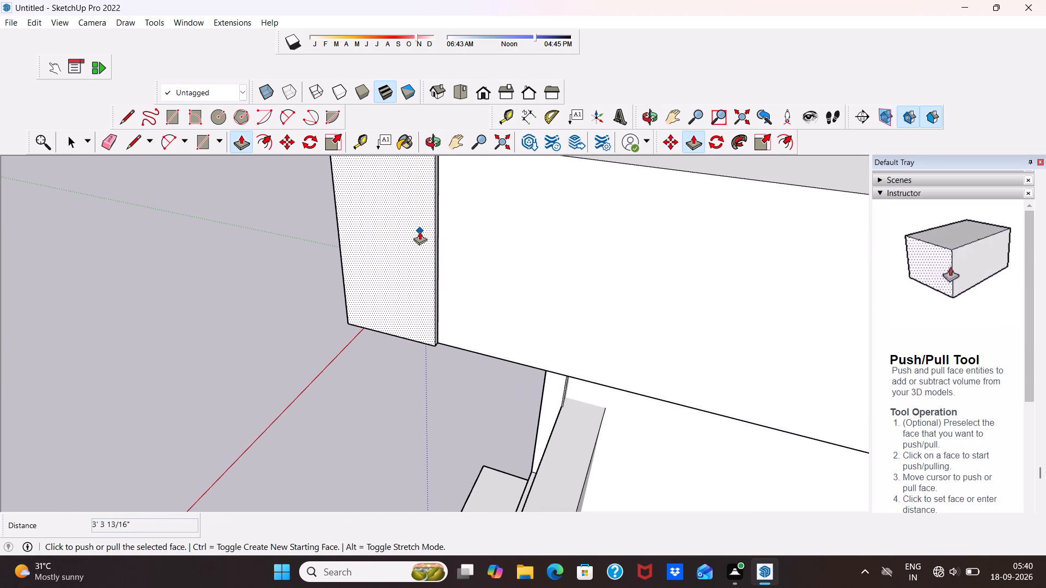
left_click(419, 231)
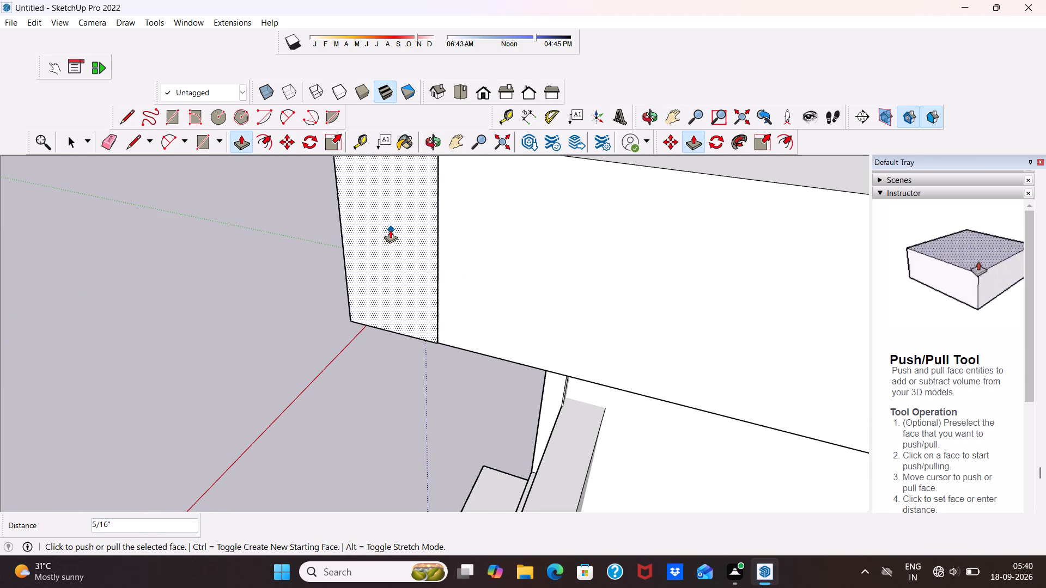
key("space")
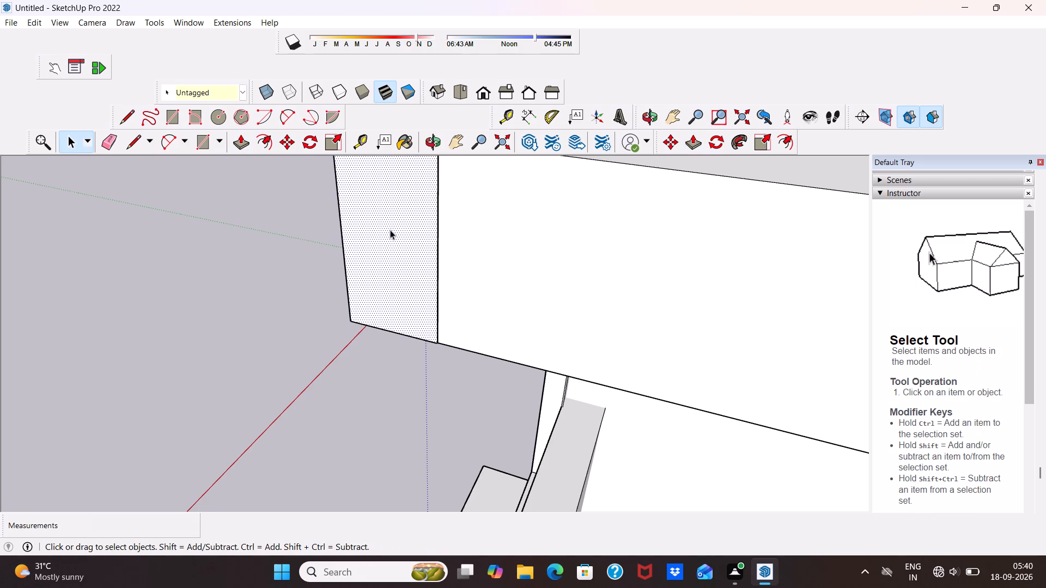
Examine the house from the front and the balcony corner, checking the roof overhang, balconies and ground-floor wall.
scroll(360, 283, "down", 1)
middle_click_drag(354, 286, 646, 242)
scroll(616, 213, "down", 3)
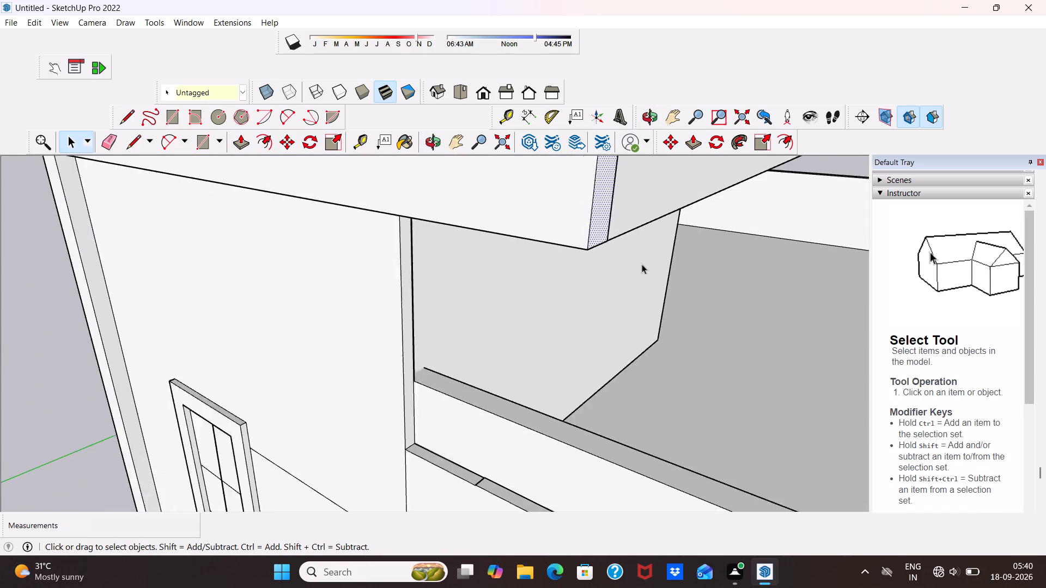
scroll(642, 264, "down", 11)
middle_click_drag(580, 254, 729, 195)
scroll(662, 197, "down", 2)
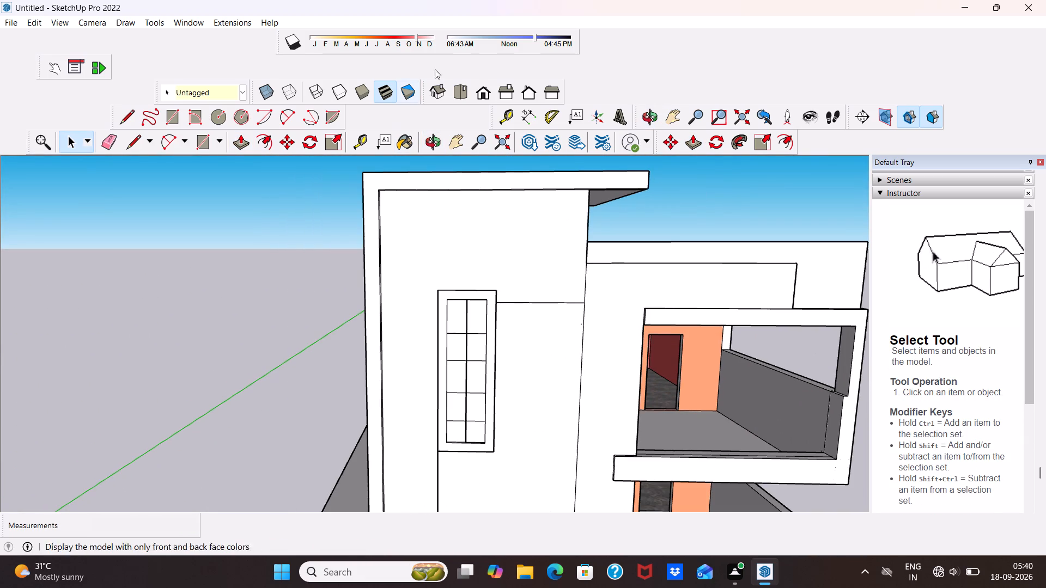
left_click(483, 94)
scroll(484, 135, "down", 5)
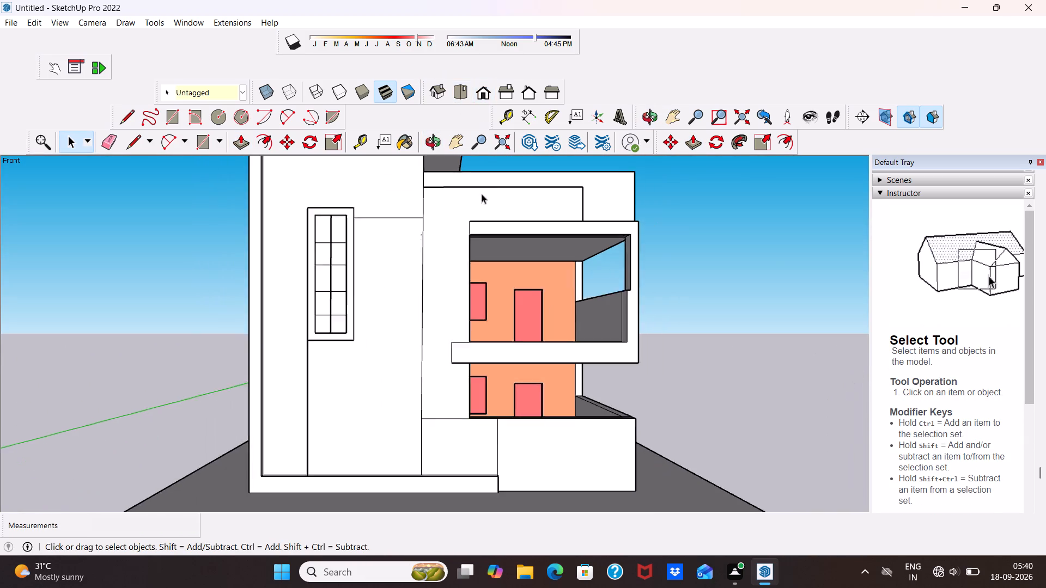
scroll(482, 194, "down", 3)
middle_click_drag(469, 219, 464, 304)
scroll(446, 230, "down", 6)
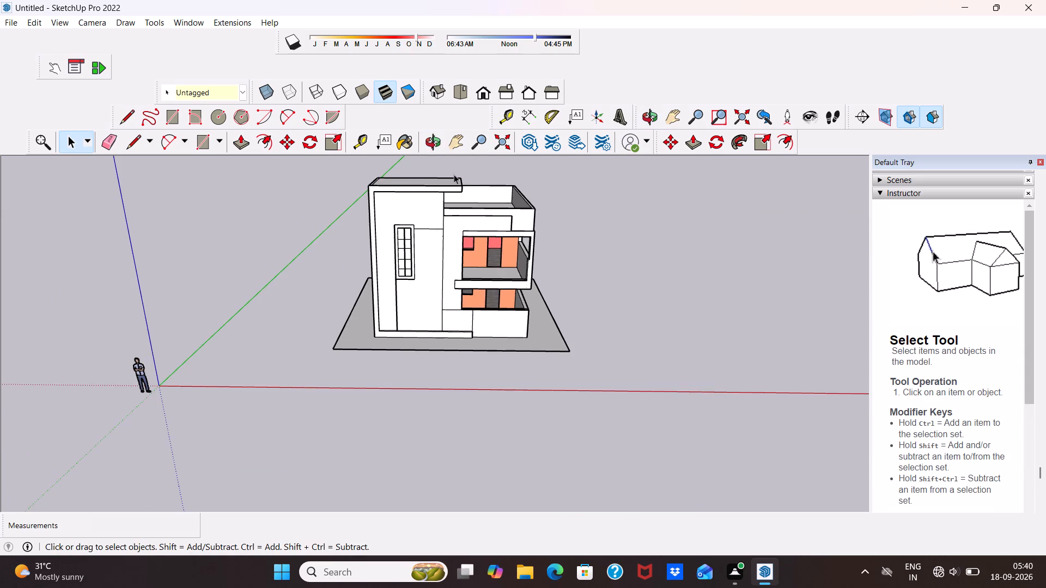
scroll(454, 174, "up", 5)
middle_click_drag(411, 202, 400, 197)
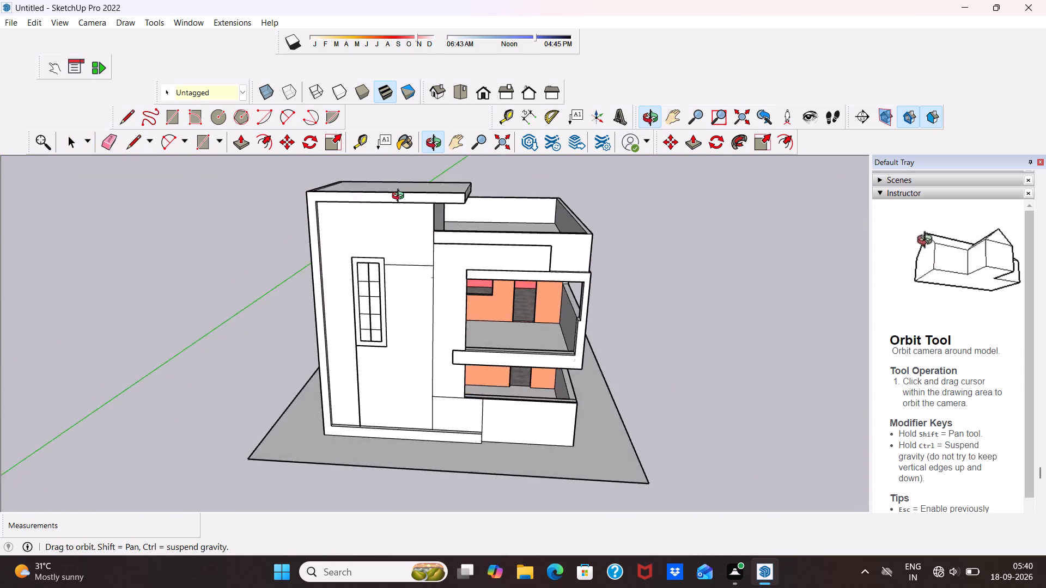
middle_click_drag(400, 197, 452, 222)
scroll(533, 272, "up", 4)
middle_click_drag(533, 272, 344, 210)
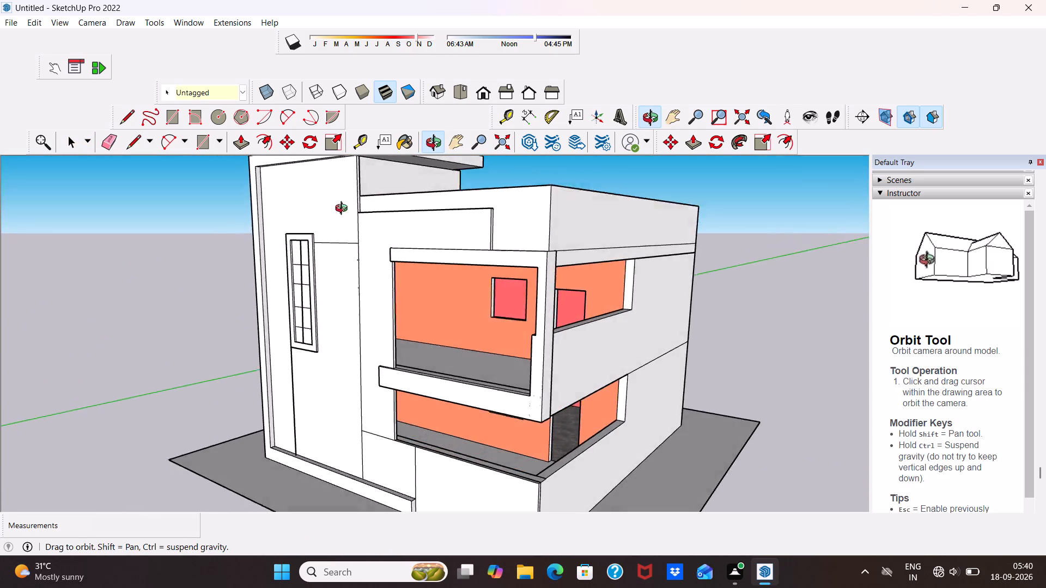
middle_click_drag(344, 210, 309, 191)
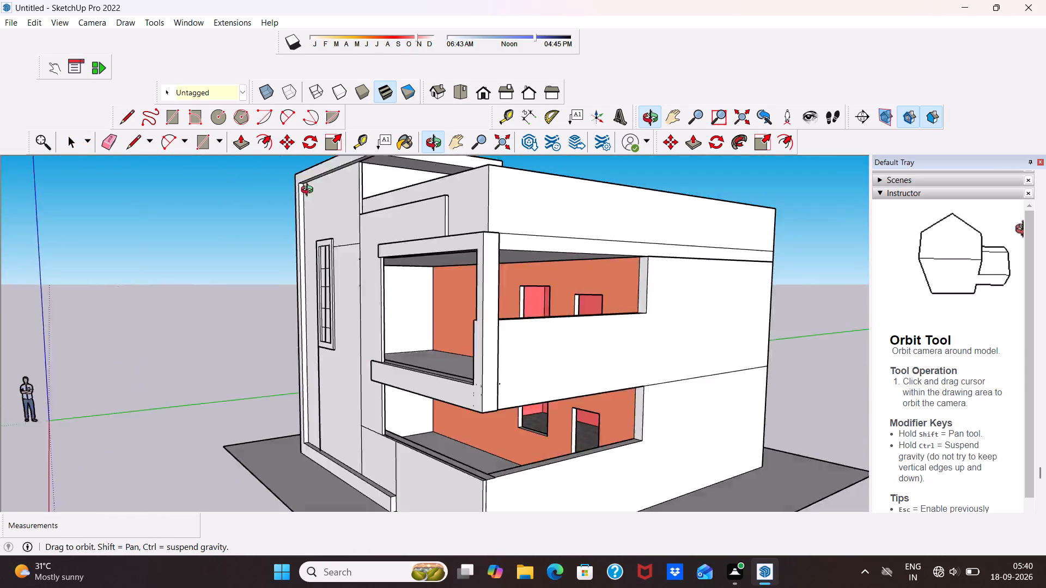
middle_click_drag(309, 191, 506, 226)
scroll(359, 242, "up", 1)
scroll(312, 238, "down", 3)
scroll(553, 177, "up", 1)
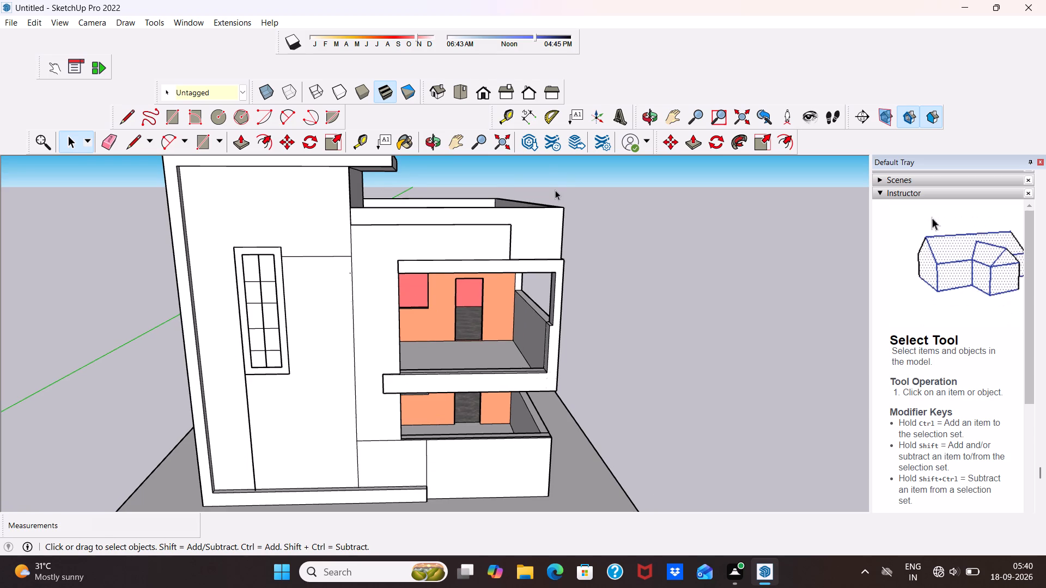
scroll(555, 190, "up", 3)
scroll(555, 190, "down", 5)
middle_click_drag(537, 261, 459, 246)
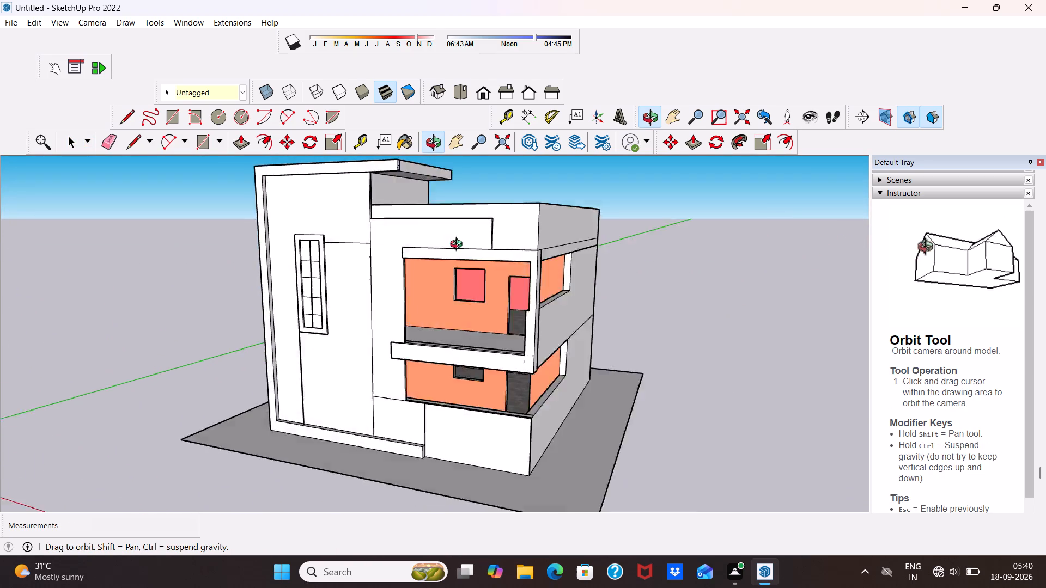
middle_click_drag(459, 246, 511, 240)
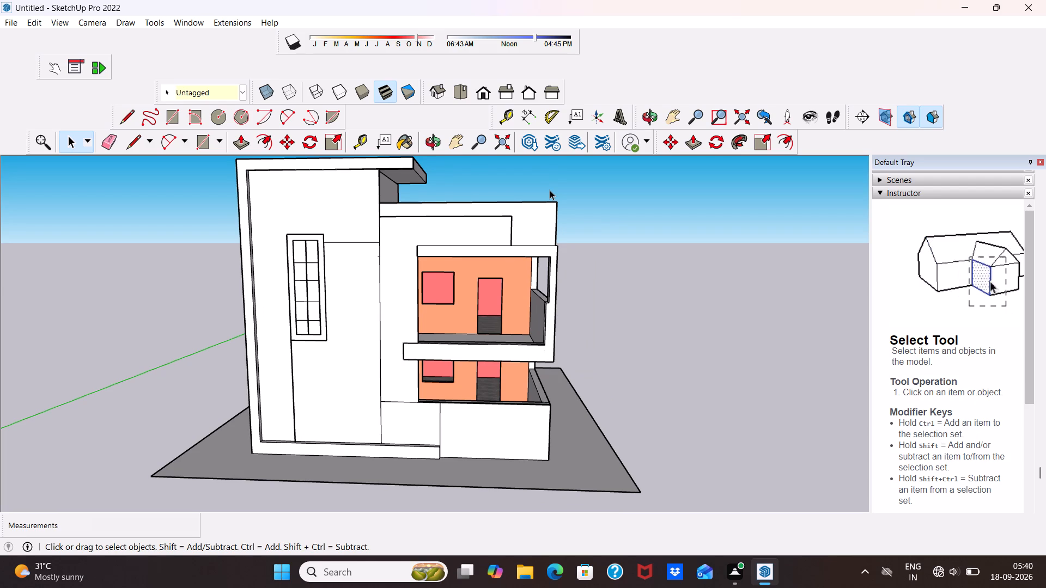
scroll(493, 396, "up", 9)
scroll(488, 403, "down", 8)
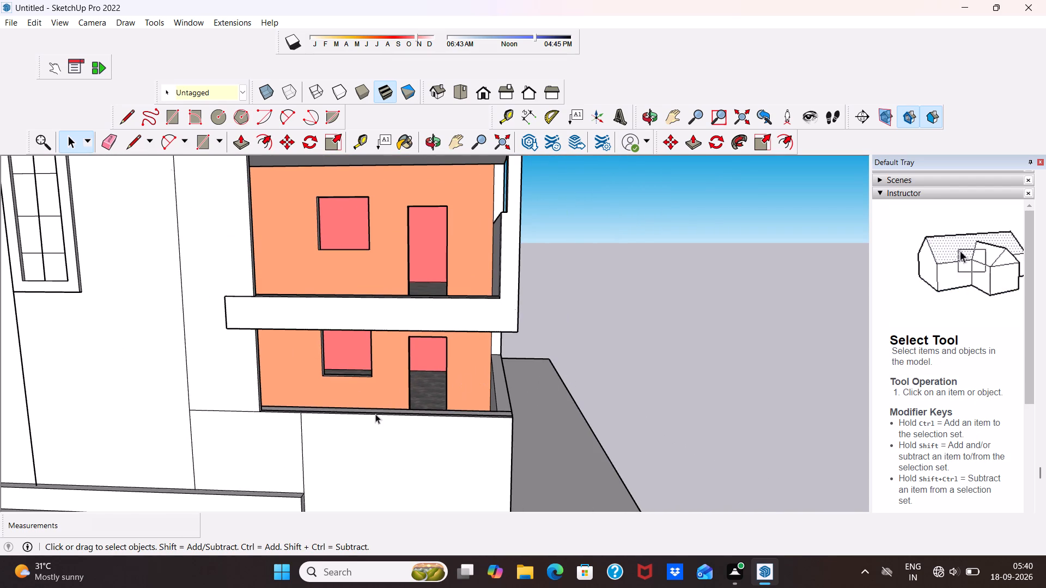
Draw a line about 1' long across the ground-floor front wall's top, from the inner corner at the side wall to the front edge.
left_click(126, 144)
scroll(435, 348, "down", 6)
scroll(477, 440, "up", 3)
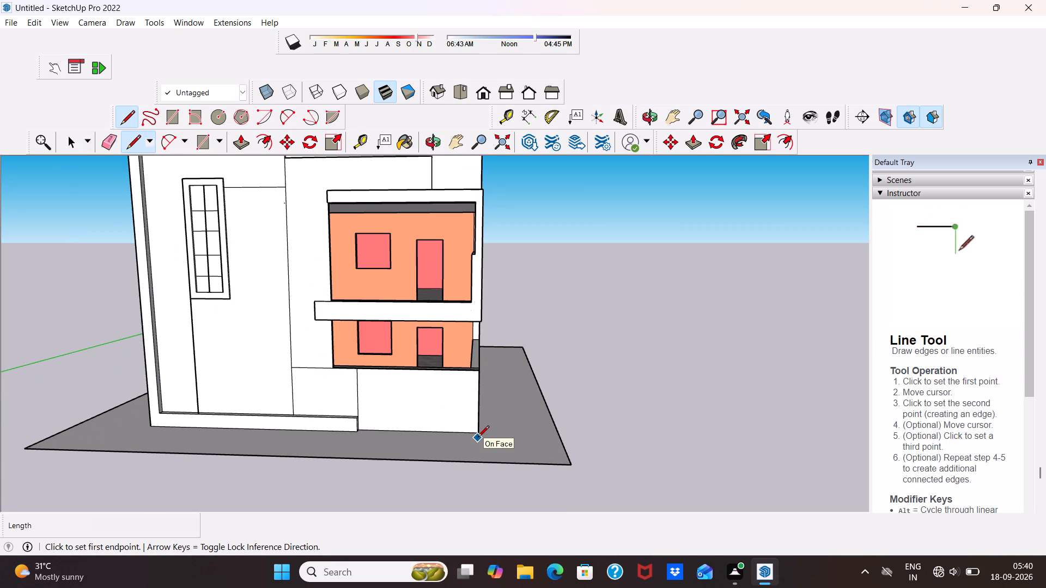
scroll(478, 438, "up", 1)
scroll(464, 377, "up", 5)
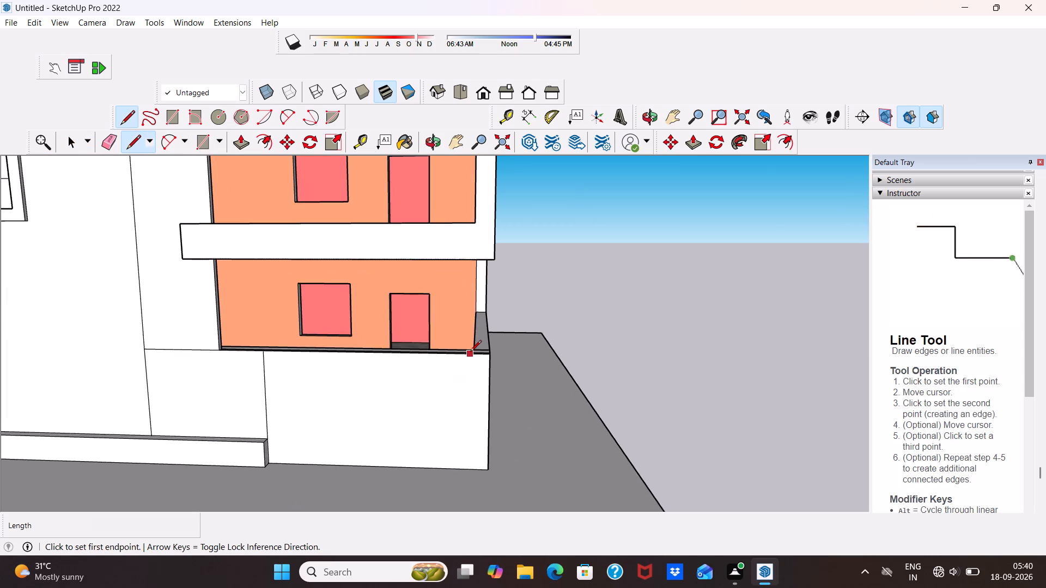
scroll(472, 356, "up", 4)
middle_click_drag(452, 364, 472, 428)
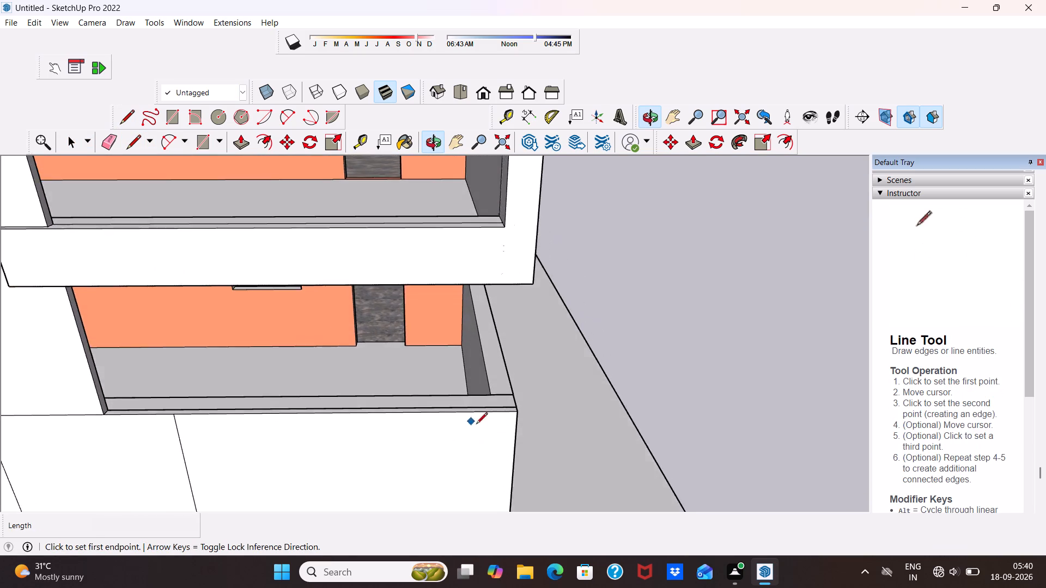
scroll(494, 415, "up", 2)
left_click(489, 390)
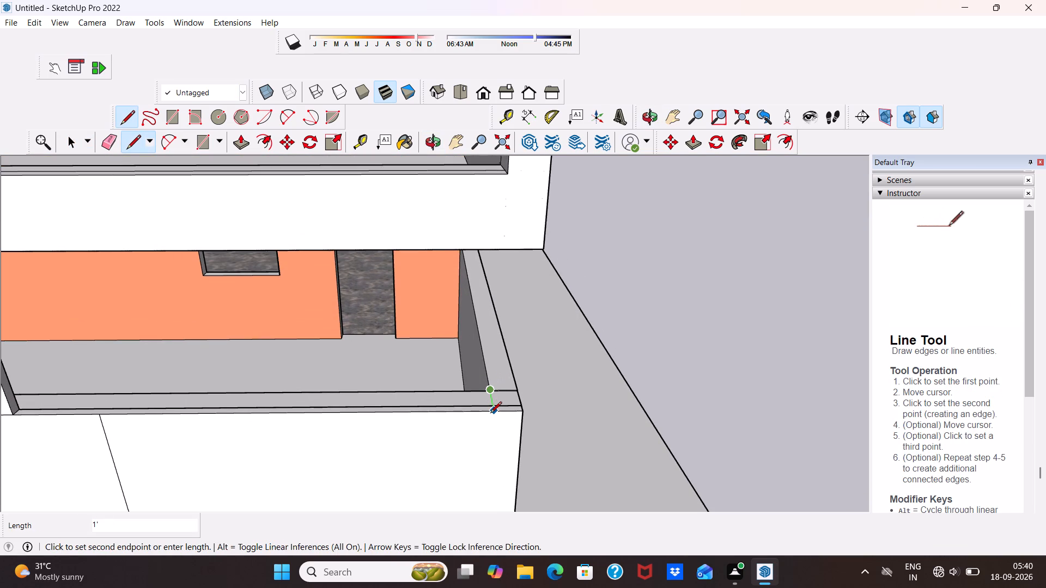
left_click(490, 414)
Continue the line 5' 8" vertically down the low wall's front face to its base.
scroll(494, 447, "down", 9)
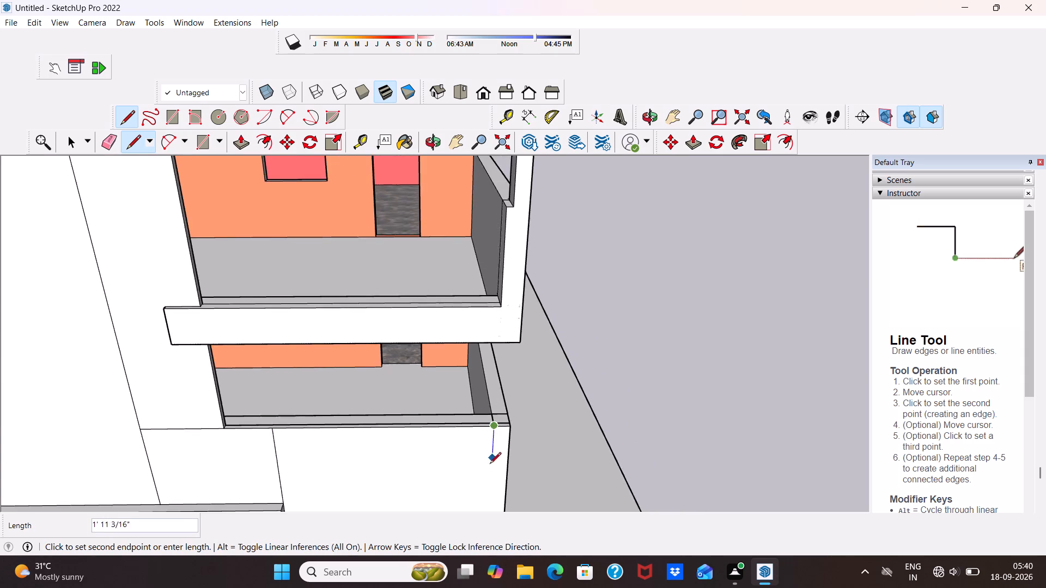
scroll(490, 464, "down", 9)
scroll(484, 496, "up", 14)
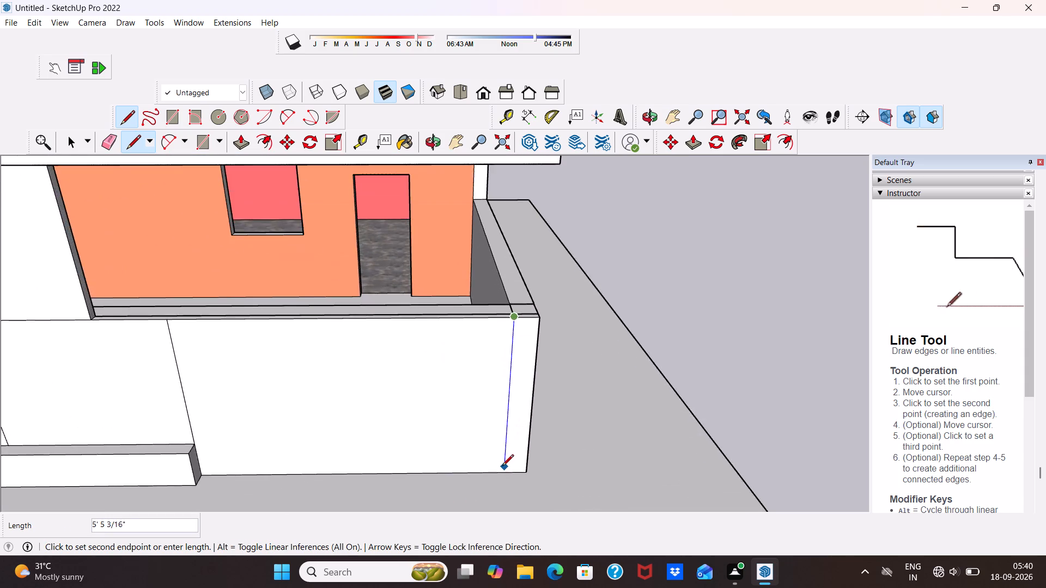
scroll(502, 467, "up", 4)
left_click(506, 472)
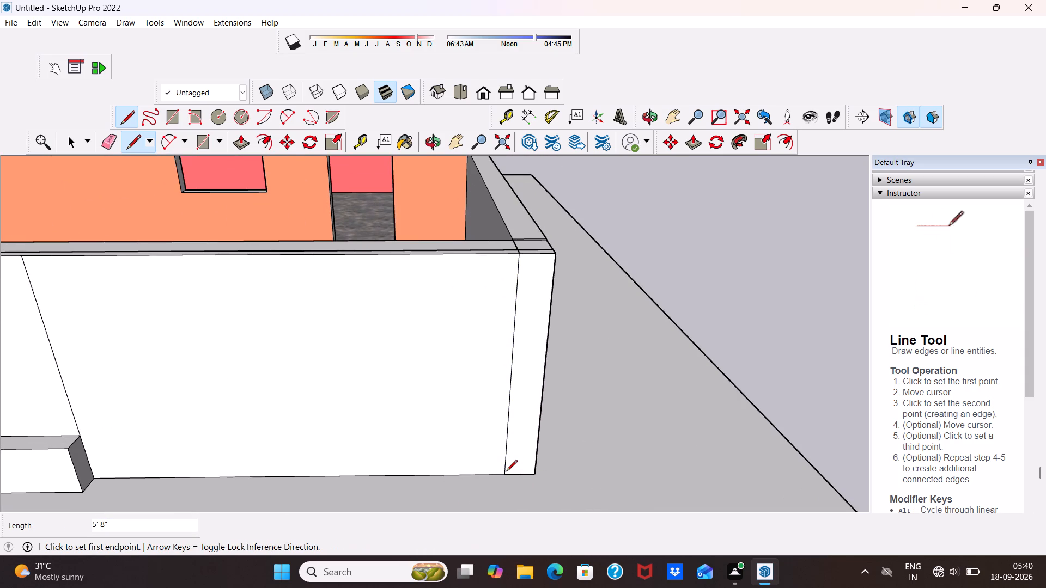
key("space")
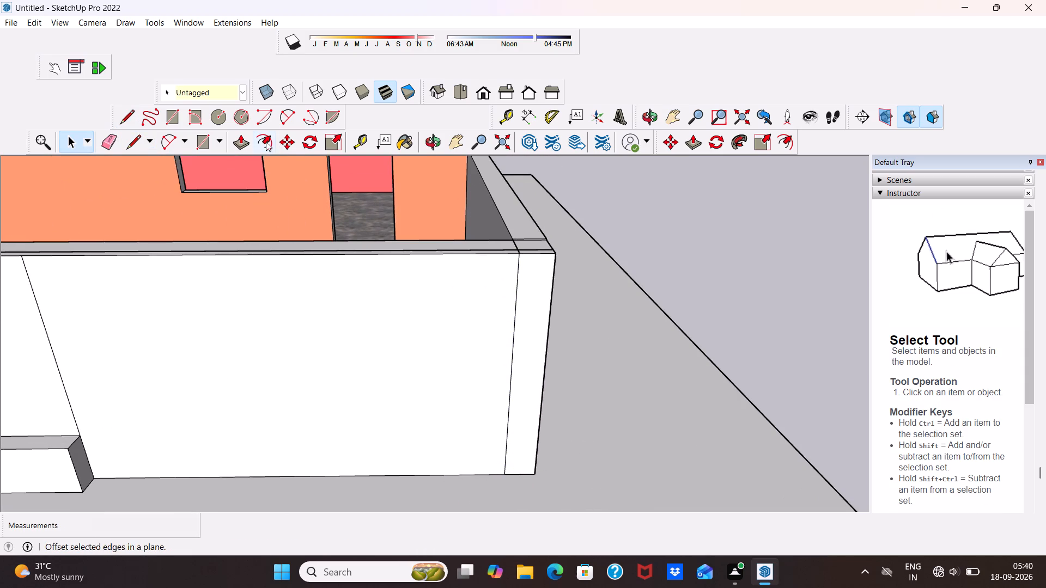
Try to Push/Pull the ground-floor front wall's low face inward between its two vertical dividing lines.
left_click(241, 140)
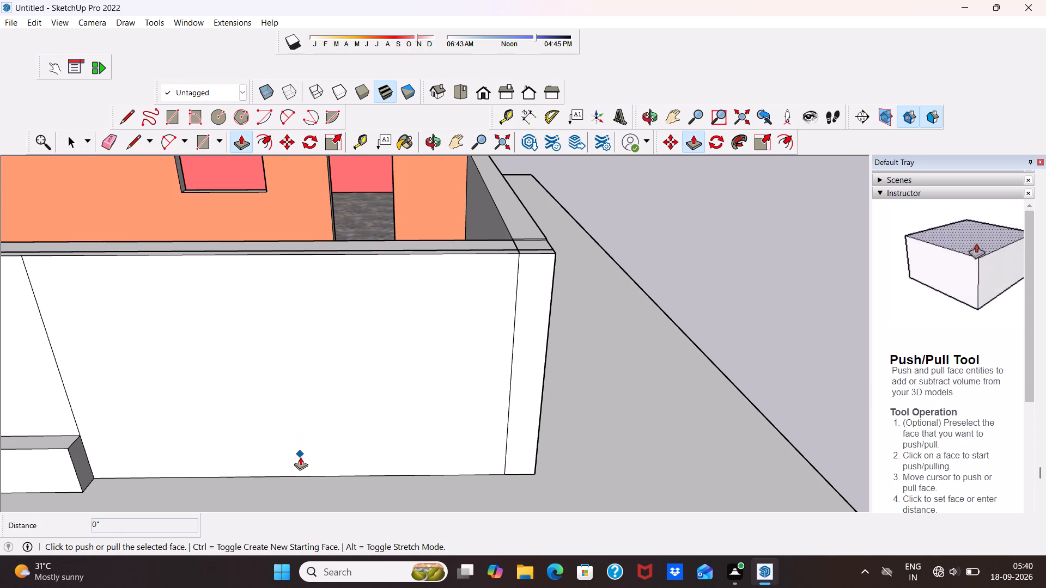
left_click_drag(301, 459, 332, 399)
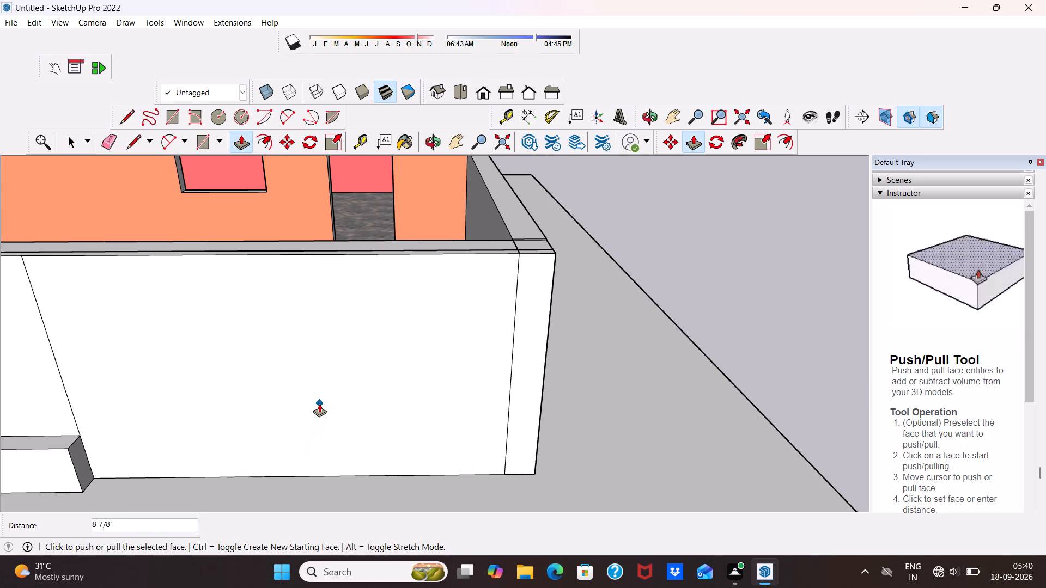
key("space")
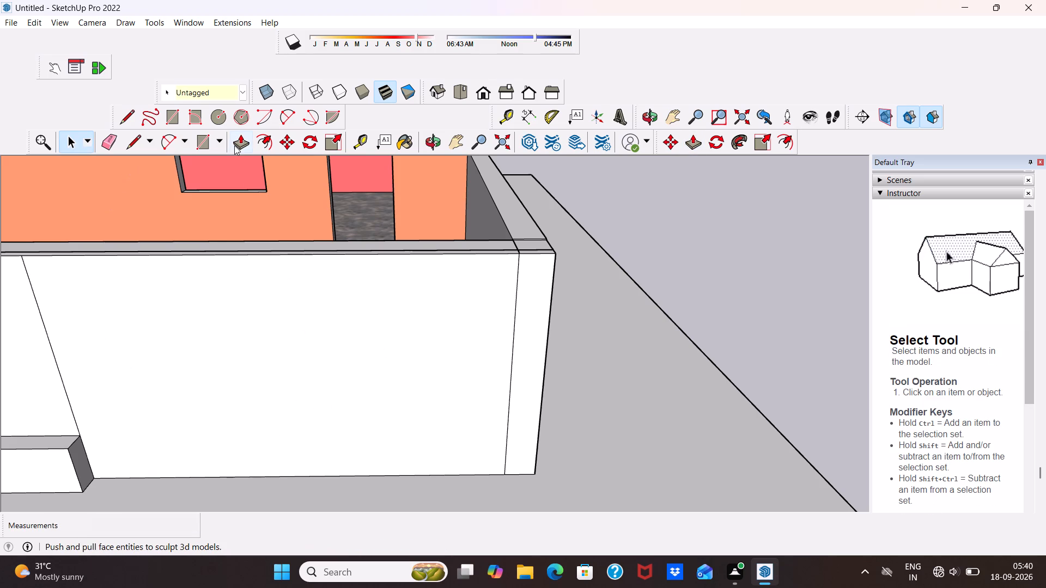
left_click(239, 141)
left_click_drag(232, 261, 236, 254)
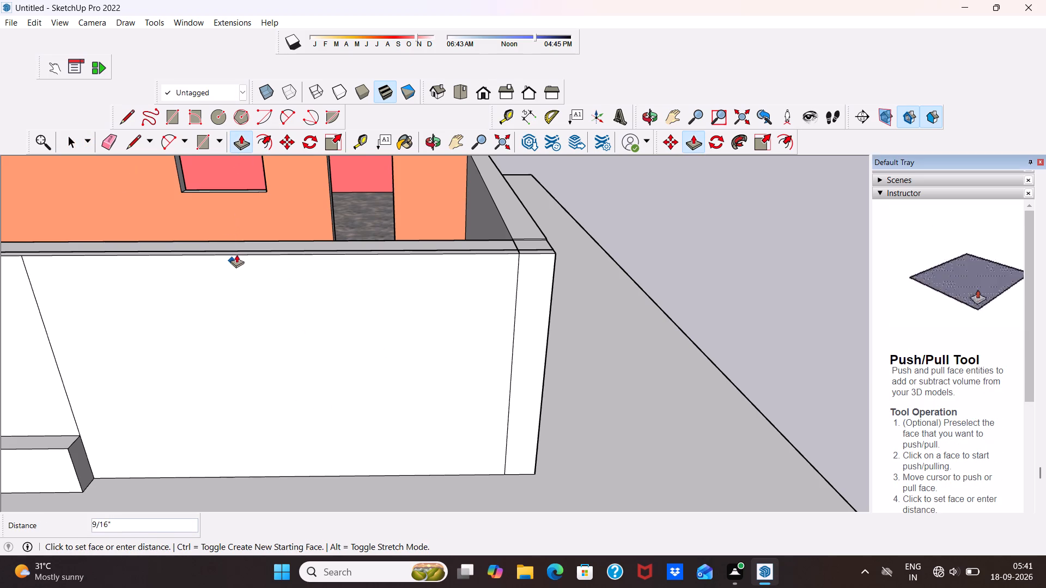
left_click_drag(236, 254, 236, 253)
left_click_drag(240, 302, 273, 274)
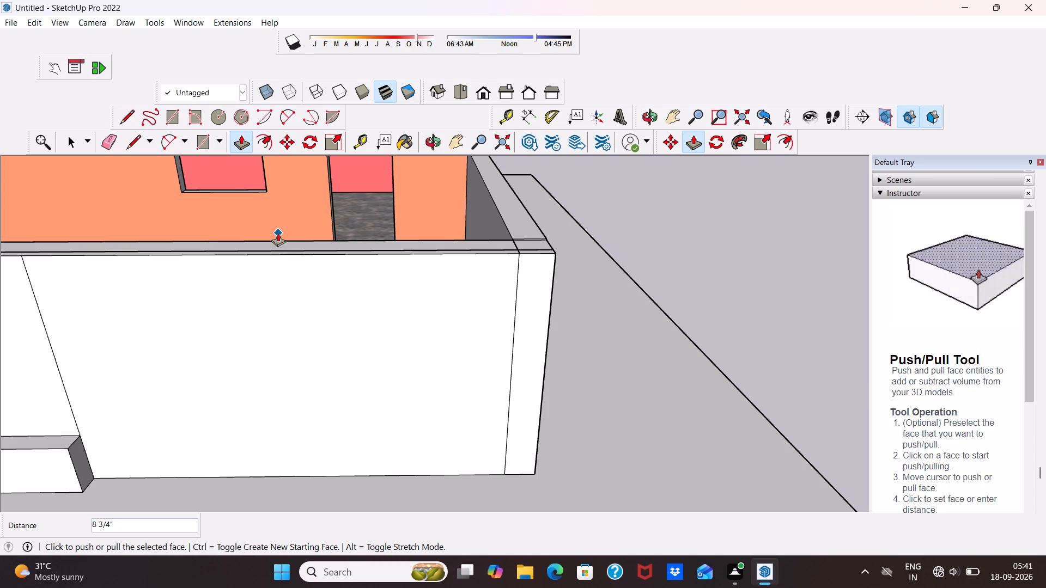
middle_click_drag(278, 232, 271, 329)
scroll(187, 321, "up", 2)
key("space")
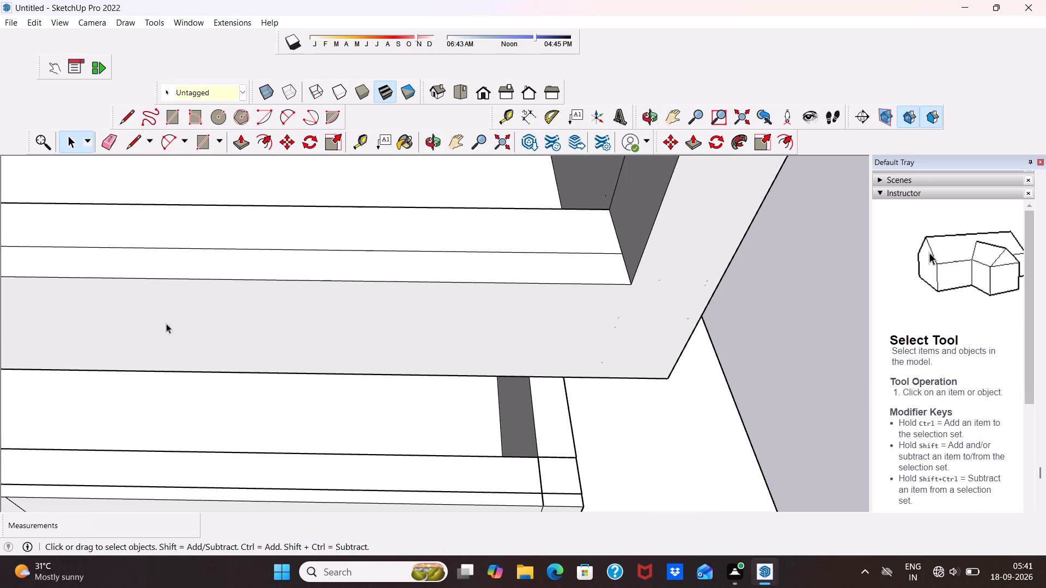
Draw a line about 1' long across the low front wall's top, from the other vertical dividing line to the inner edge.
scroll(167, 285, "down", 6)
left_click(124, 142)
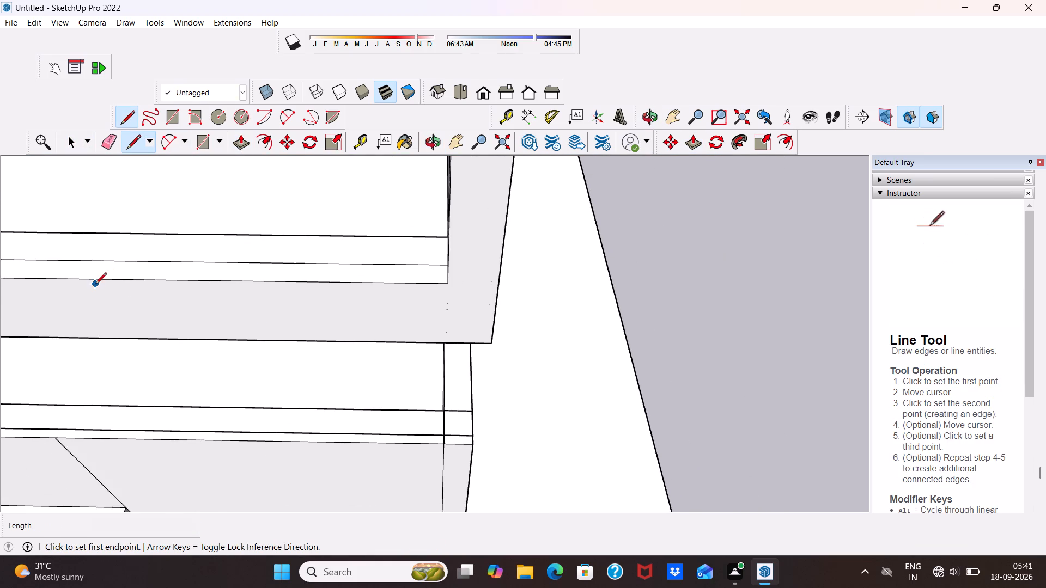
scroll(96, 287, "up", 3)
scroll(93, 334, "down", 2)
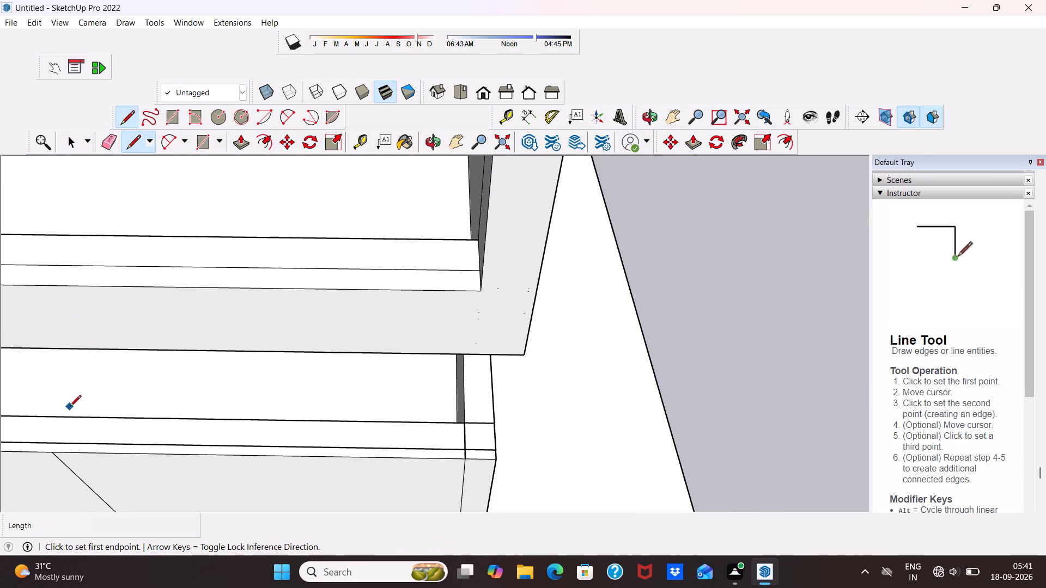
scroll(74, 409, "up", 3)
left_click(43, 464)
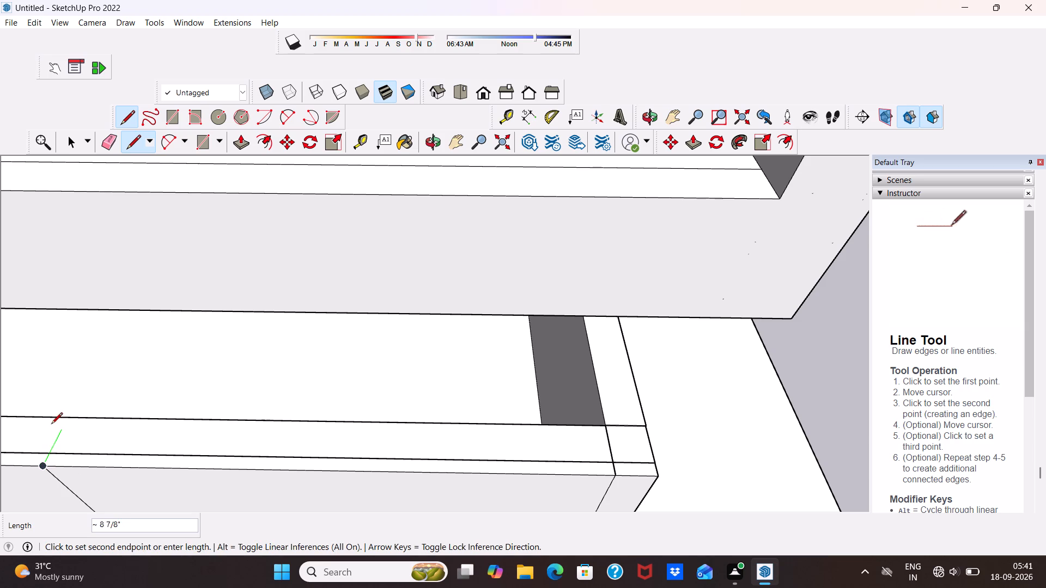
left_click(61, 419)
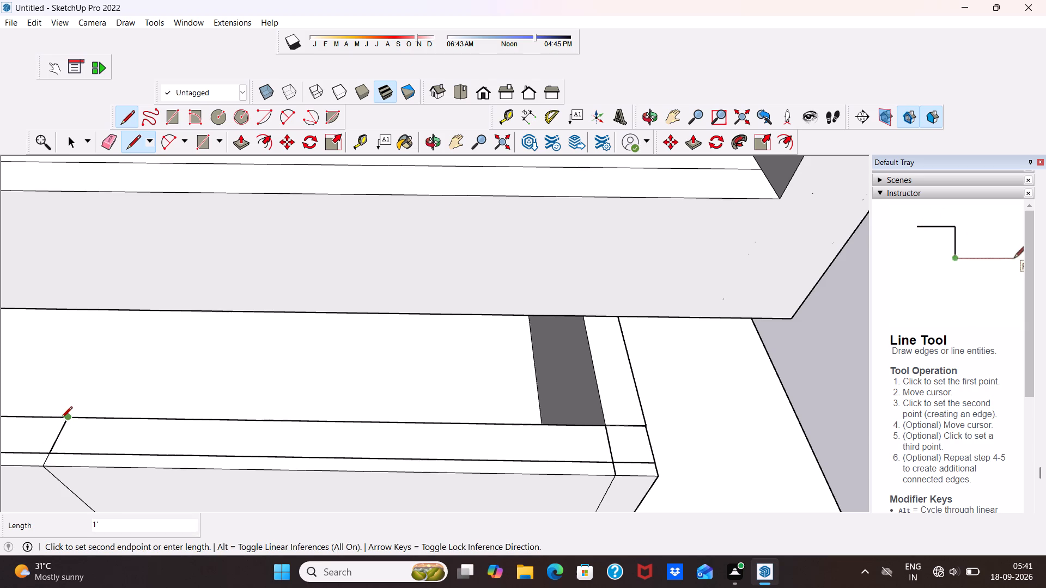
scroll(59, 388, "down", 4)
key("space")
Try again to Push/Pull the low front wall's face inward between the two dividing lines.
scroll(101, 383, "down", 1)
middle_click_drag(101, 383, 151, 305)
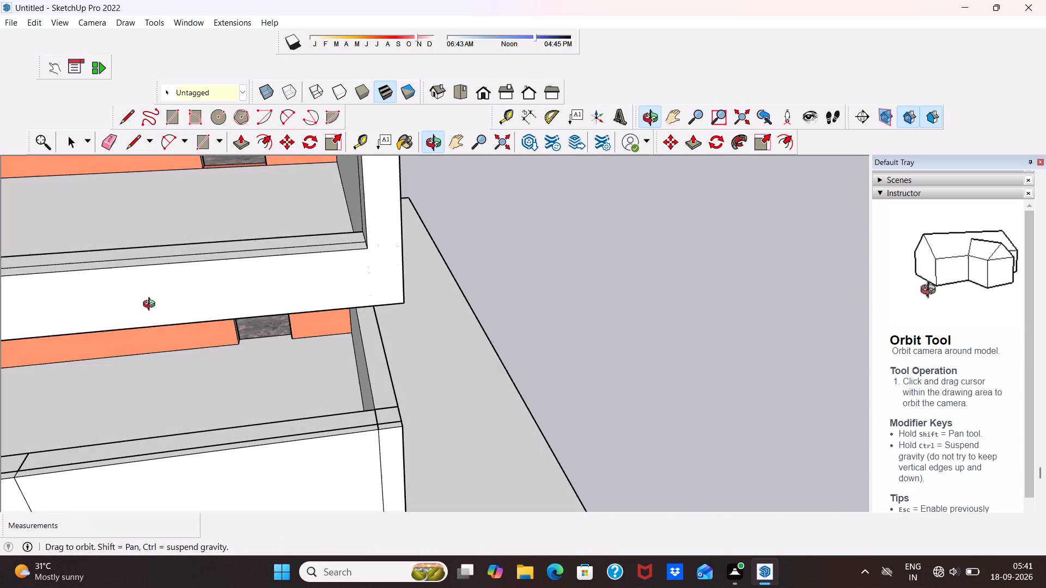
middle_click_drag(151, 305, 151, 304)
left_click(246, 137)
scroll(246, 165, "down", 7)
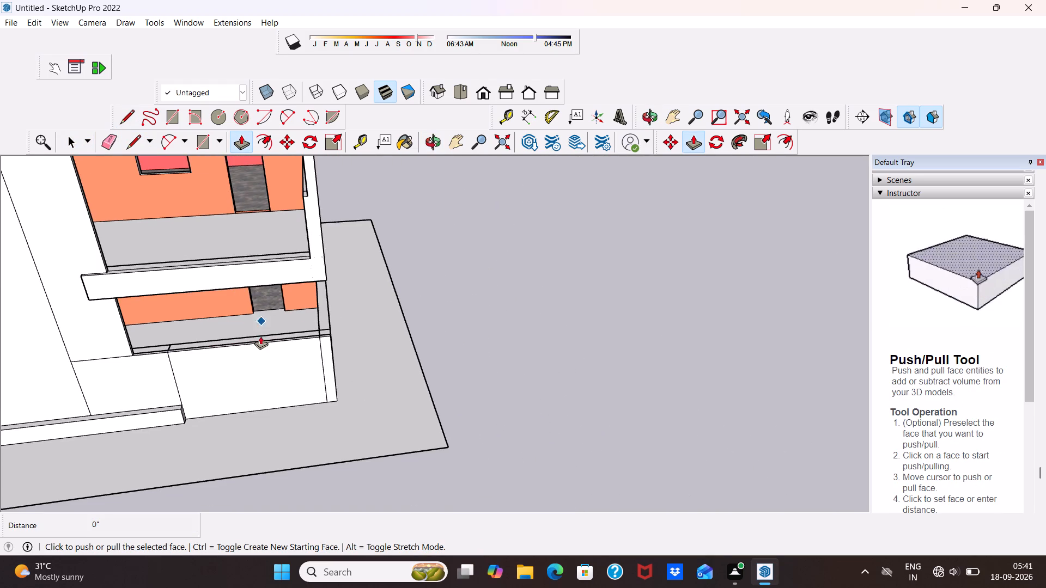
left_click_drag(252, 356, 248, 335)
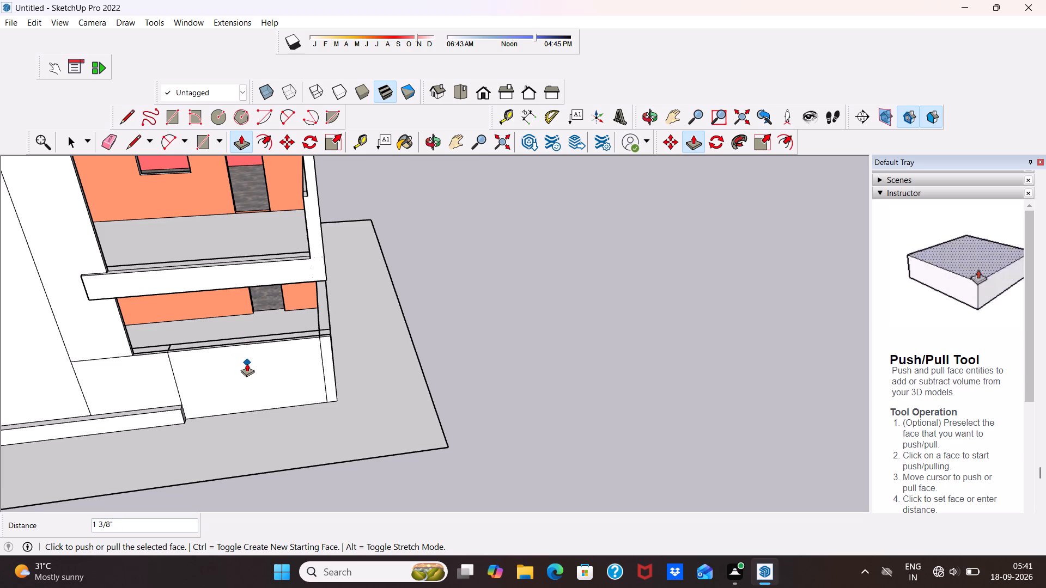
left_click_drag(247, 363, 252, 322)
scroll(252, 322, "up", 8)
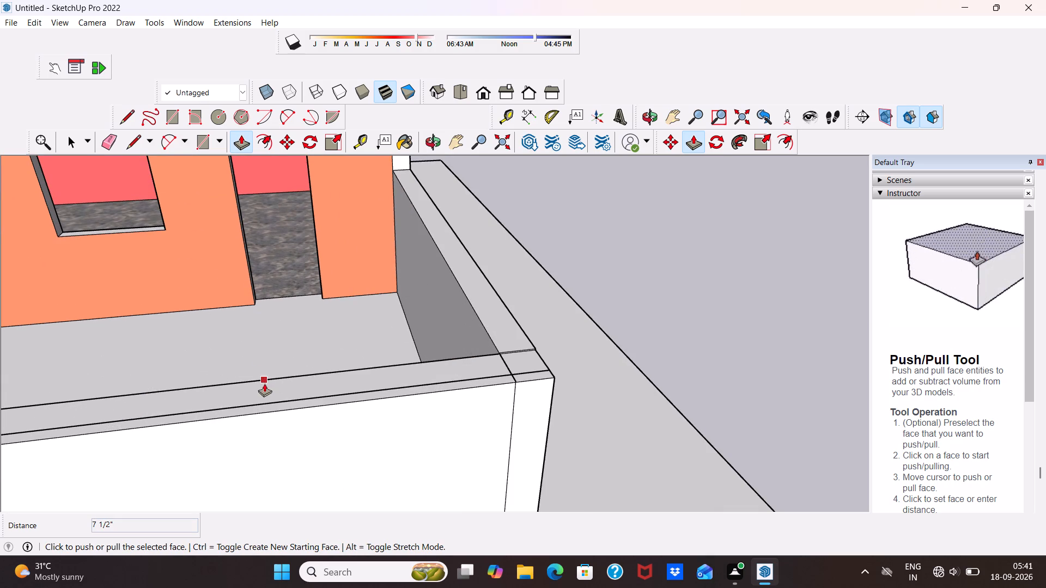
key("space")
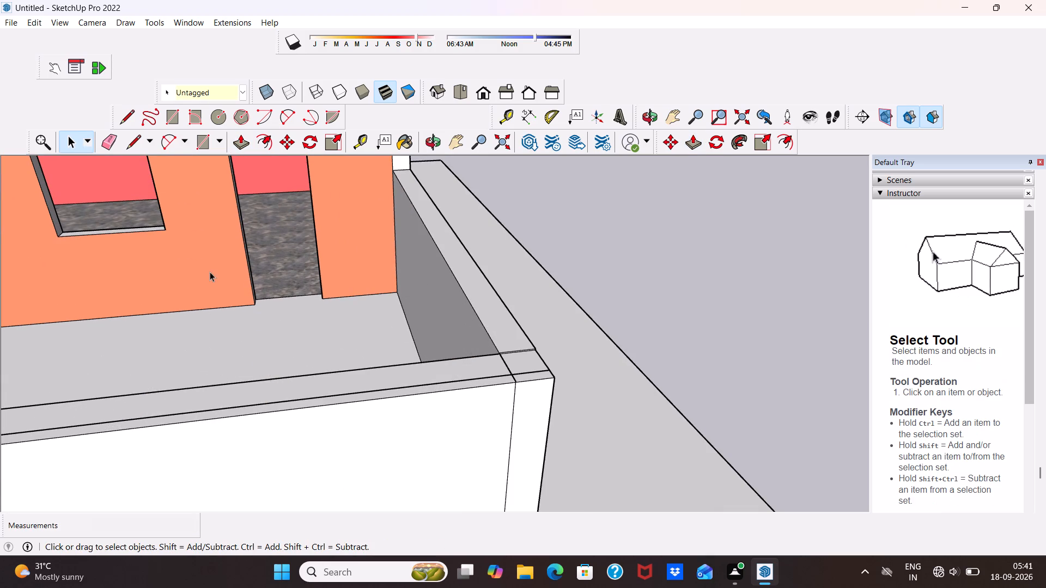
Examine the low front wall from above and from the front, checking its top front edge between the dividing lines.
scroll(210, 281, "down", 6)
scroll(224, 373, "down", 4)
scroll(270, 332, "up", 9)
scroll(345, 322, "down", 4)
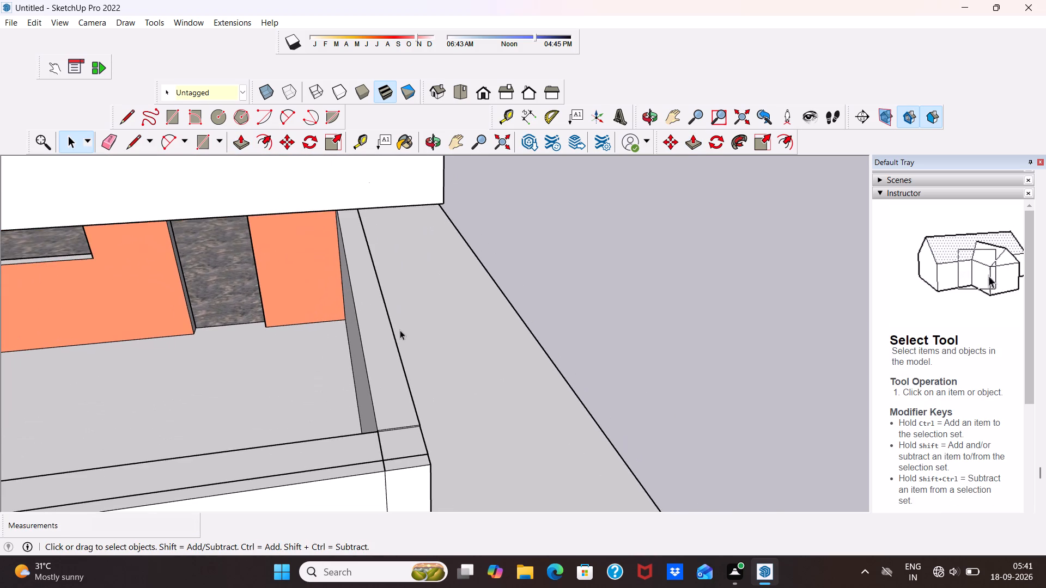
scroll(309, 419, "down", 6)
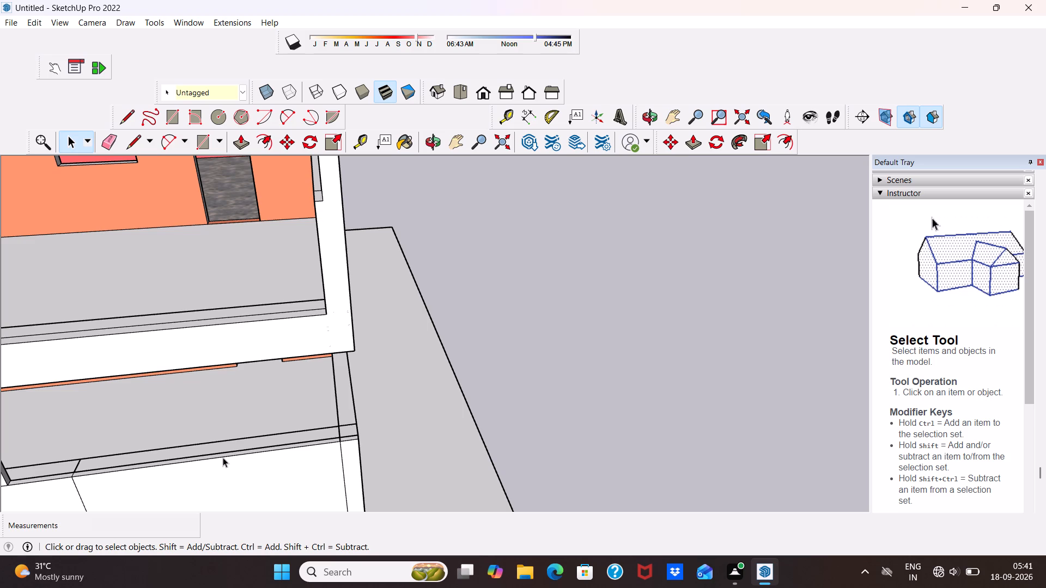
left_click(223, 457)
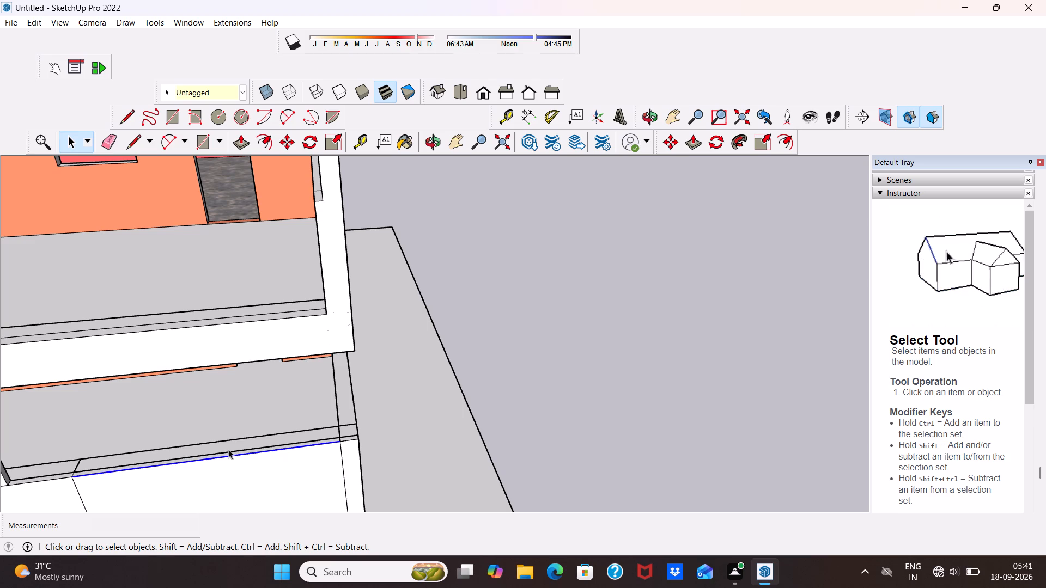
scroll(215, 416, "down", 2)
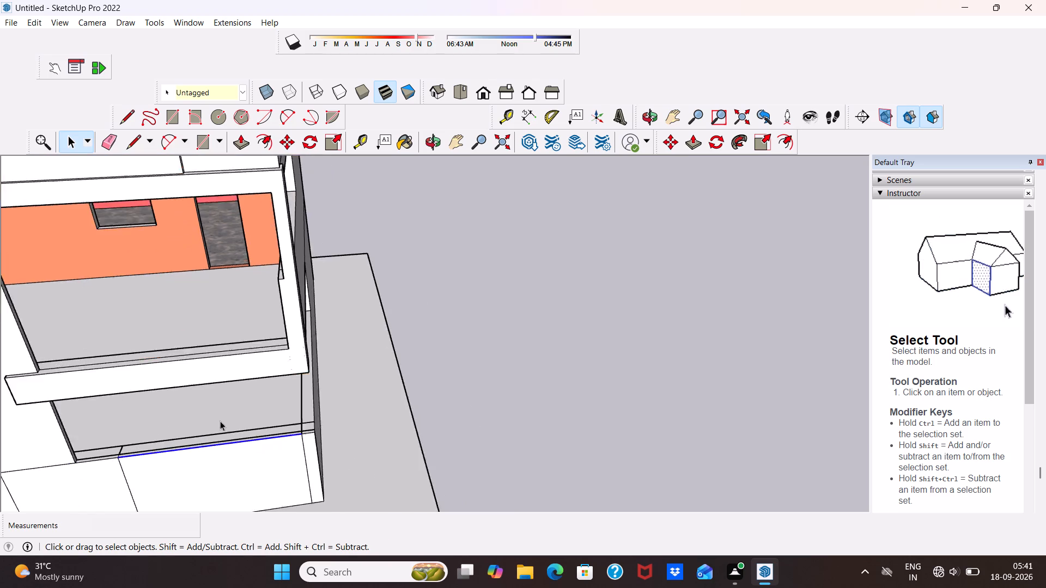
scroll(228, 420, "down", 8)
middle_click_drag(204, 435, 227, 277)
scroll(231, 263, "up", 5)
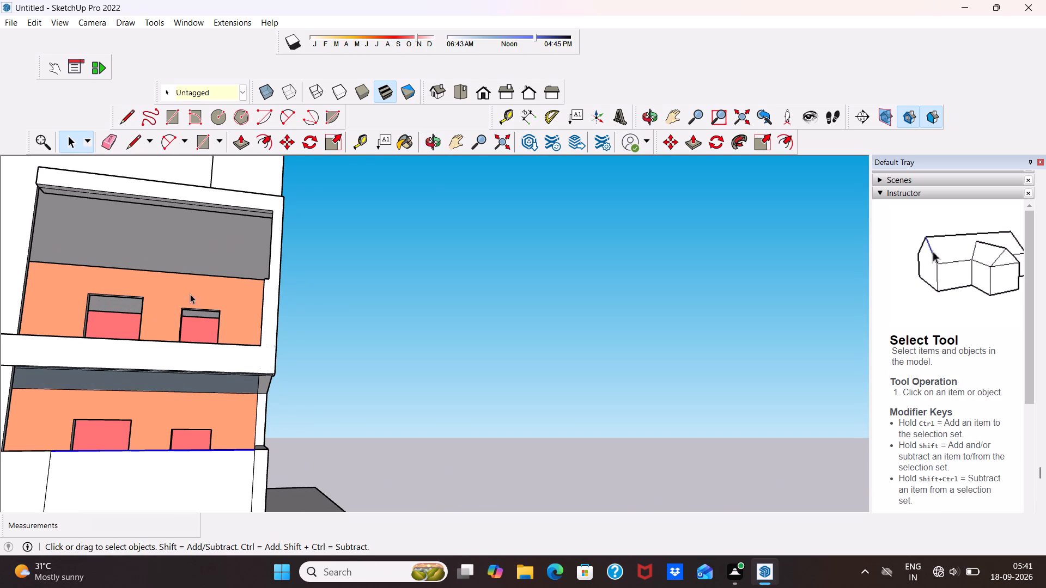
Draw a rectangle about 10' by 5' 8" on the low front wall, filling the area between the two vertical dividing lines.
left_click(169, 110)
scroll(179, 137, "down", 10)
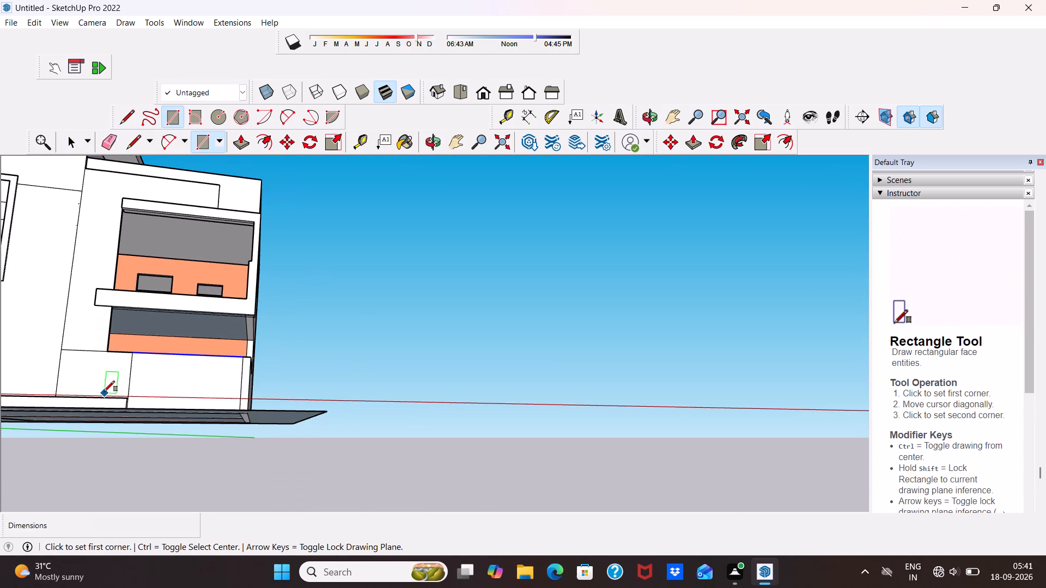
middle_click_drag(105, 389, 71, 463)
scroll(147, 395, "up", 13)
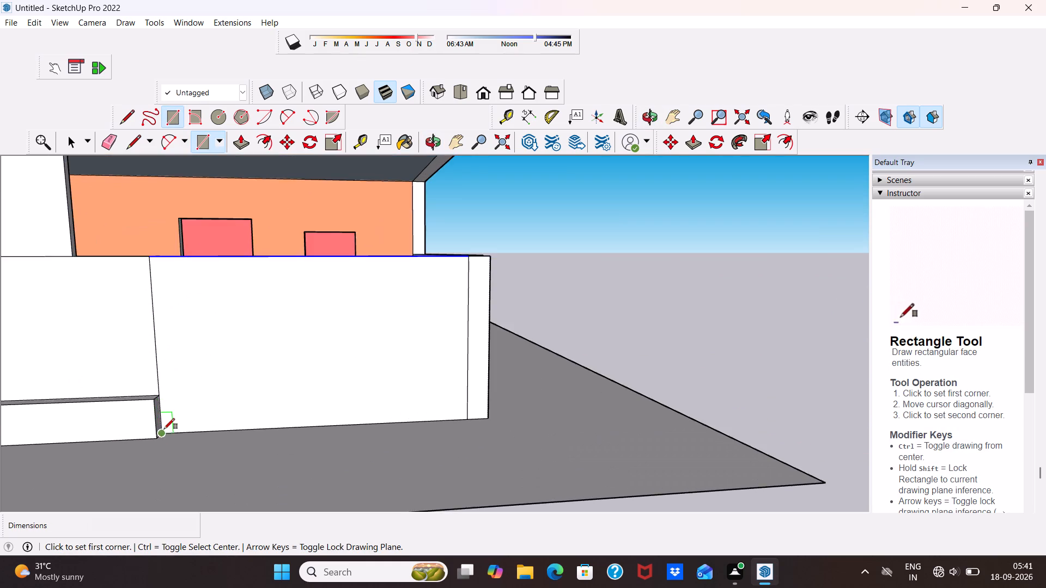
scroll(164, 429, "up", 11)
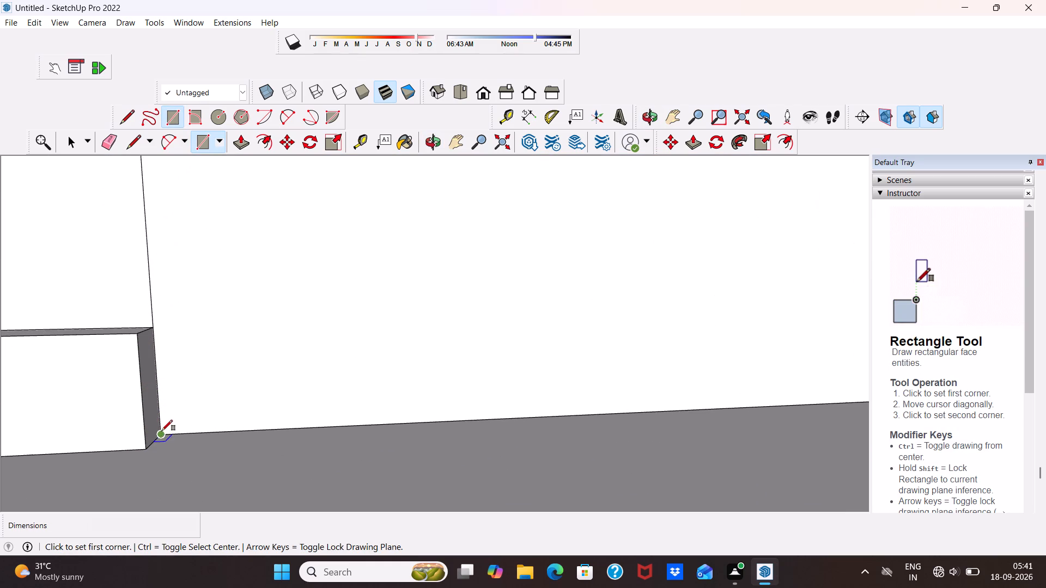
left_click(160, 434)
scroll(217, 357, "down", 5)
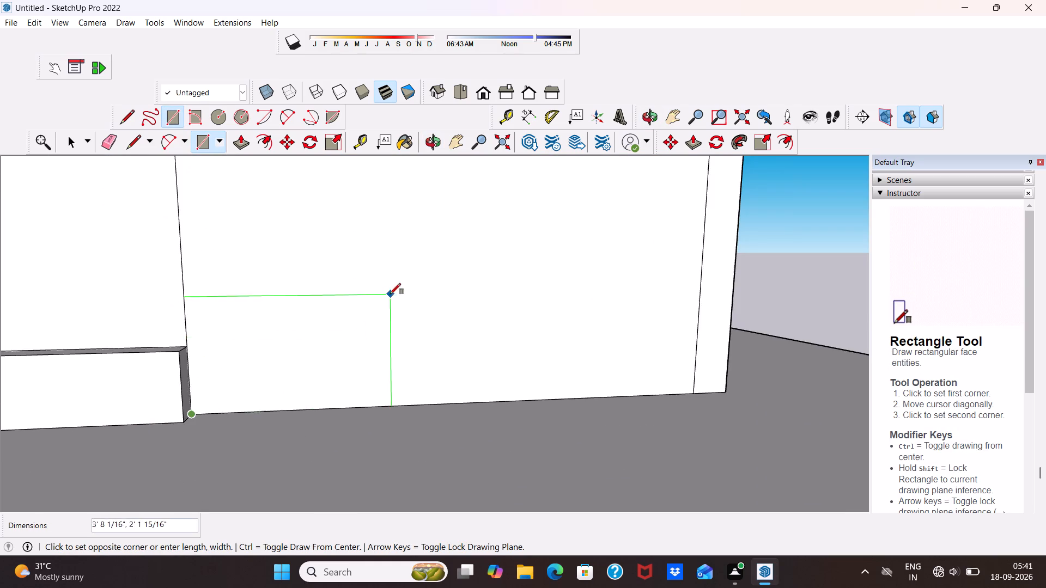
scroll(402, 302, "down", 4)
scroll(524, 262, "down", 4)
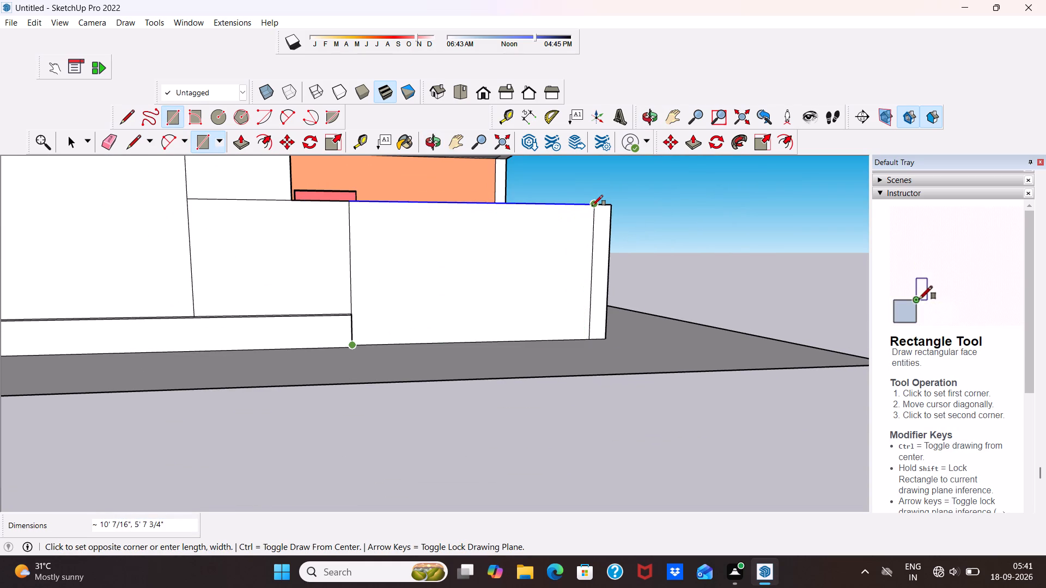
left_click(592, 206)
scroll(418, 206, "up", 1)
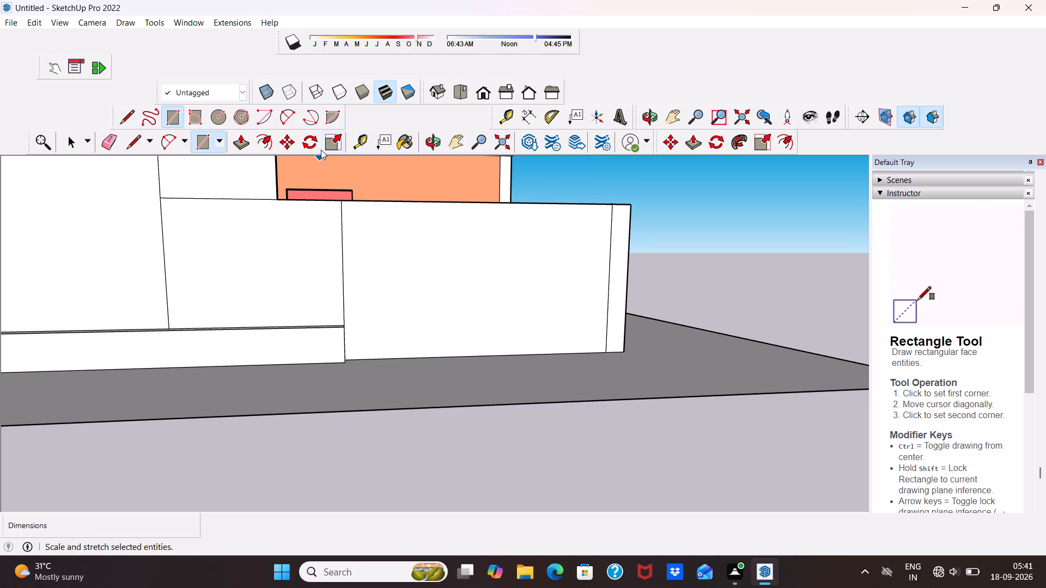
Push/Pull the new rectangular face back through the low front wall, finishing with a 9" push to cut an opening.
left_click(236, 145)
left_click_drag(435, 304, 438, 295)
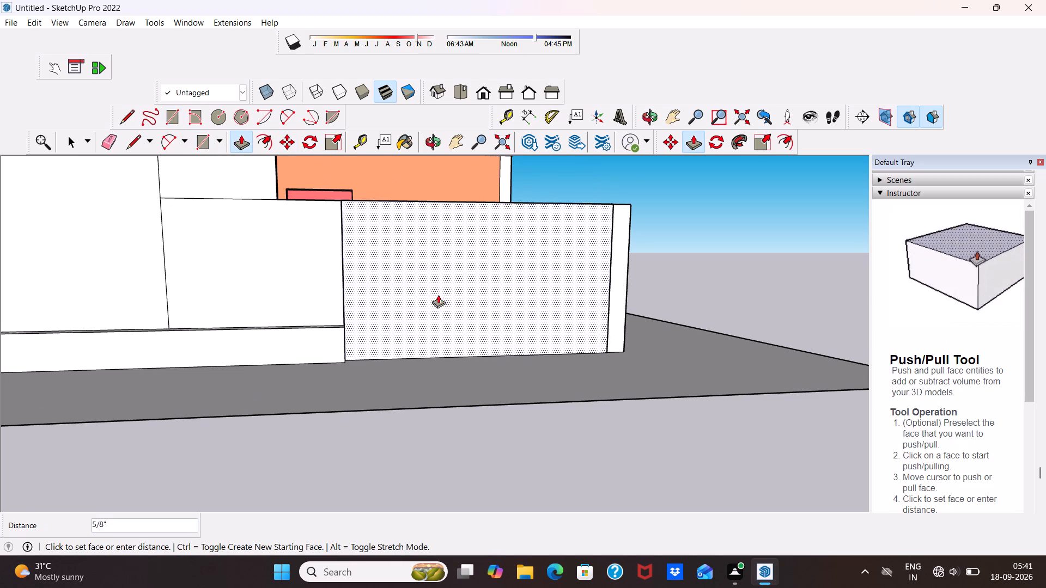
left_click_drag(438, 295, 443, 243)
middle_click_drag(458, 274, 356, 355)
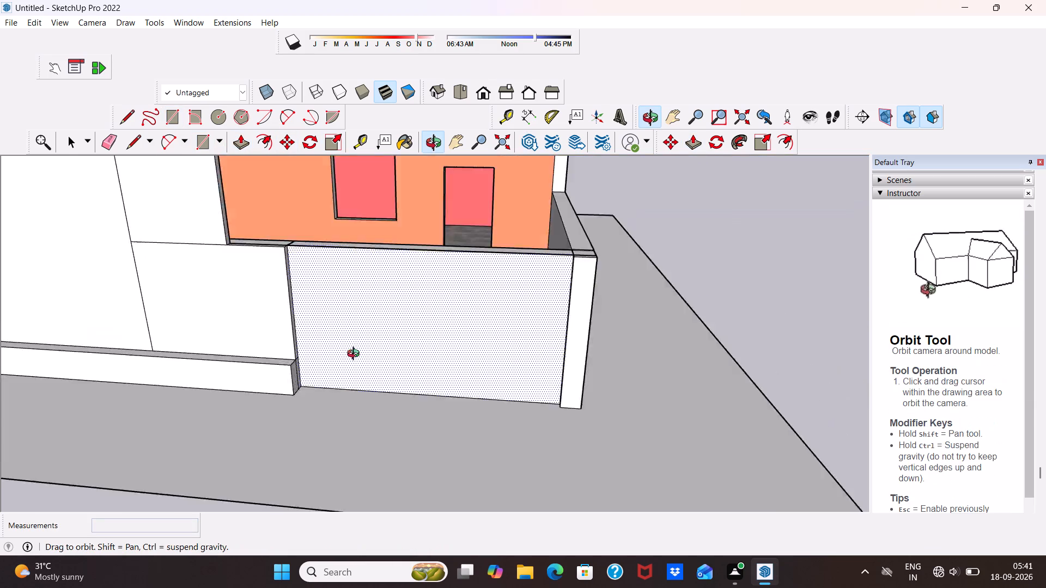
middle_click_drag(356, 355, 332, 387)
left_click_drag(327, 375, 344, 350)
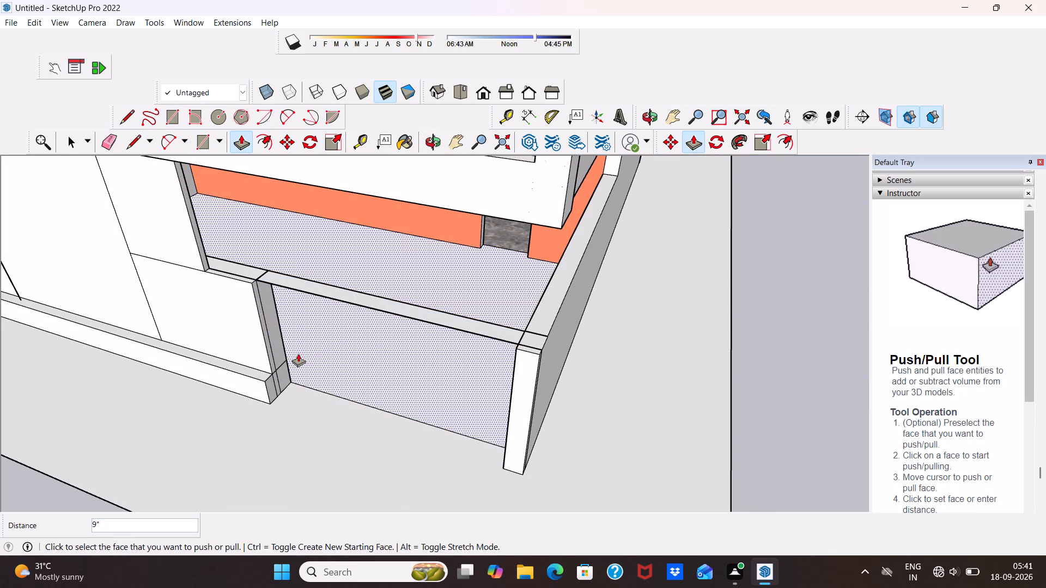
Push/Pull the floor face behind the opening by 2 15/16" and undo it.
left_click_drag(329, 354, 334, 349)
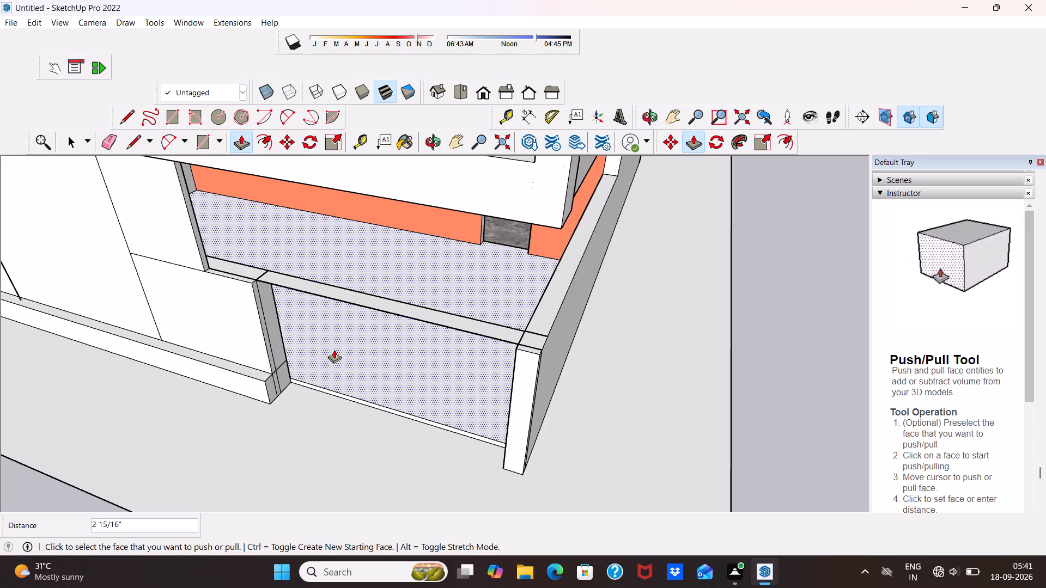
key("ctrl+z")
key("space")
Erase the long edges of the leftover wall-top strip spanning the new opening.
middle_click_drag(345, 289, 475, 293)
scroll(462, 317, "up", 2)
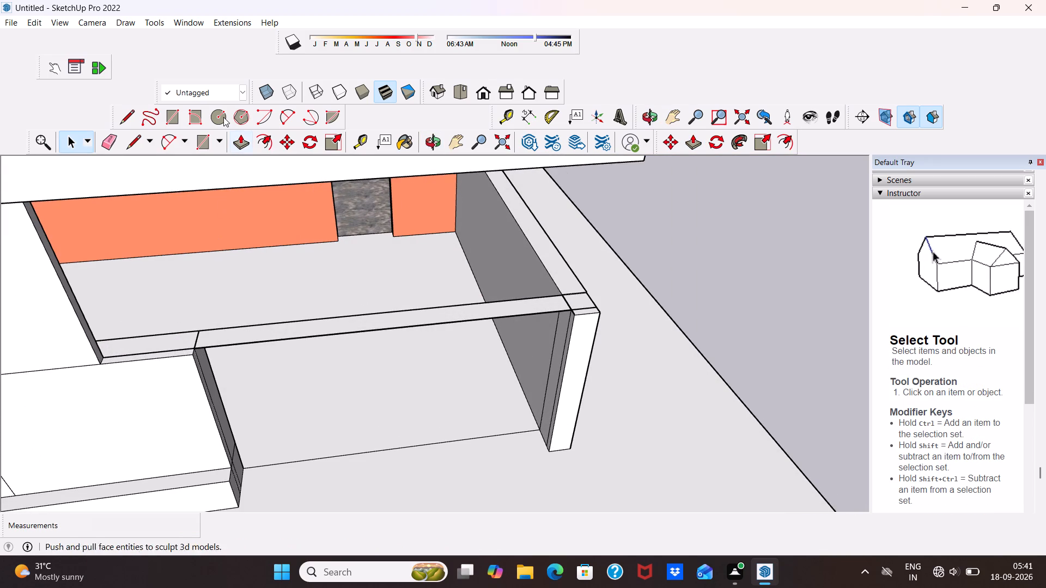
left_click(106, 142)
left_click(301, 331)
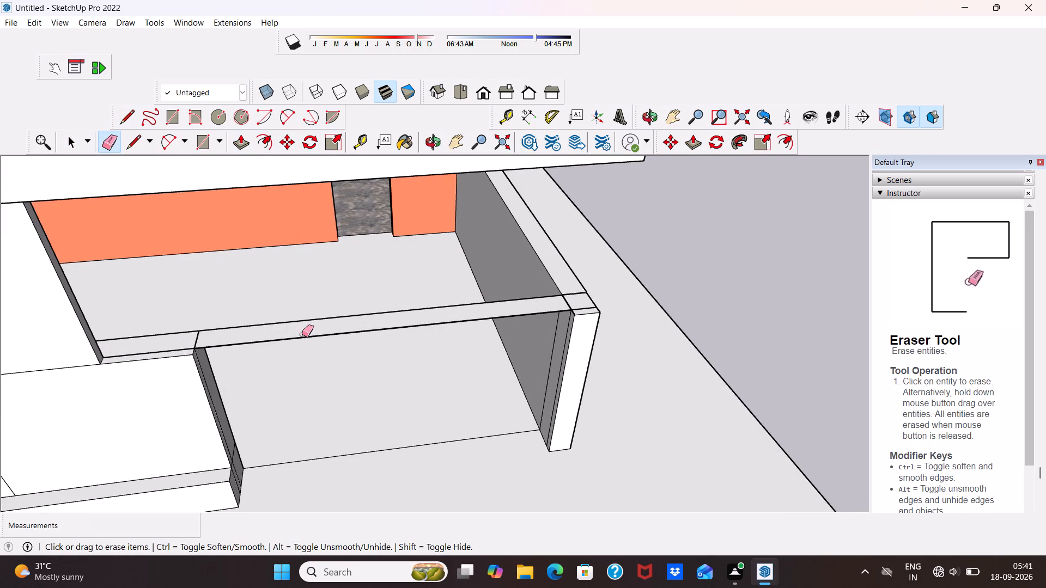
left_click(302, 334)
left_click(302, 336)
scroll(302, 333, "up", 2)
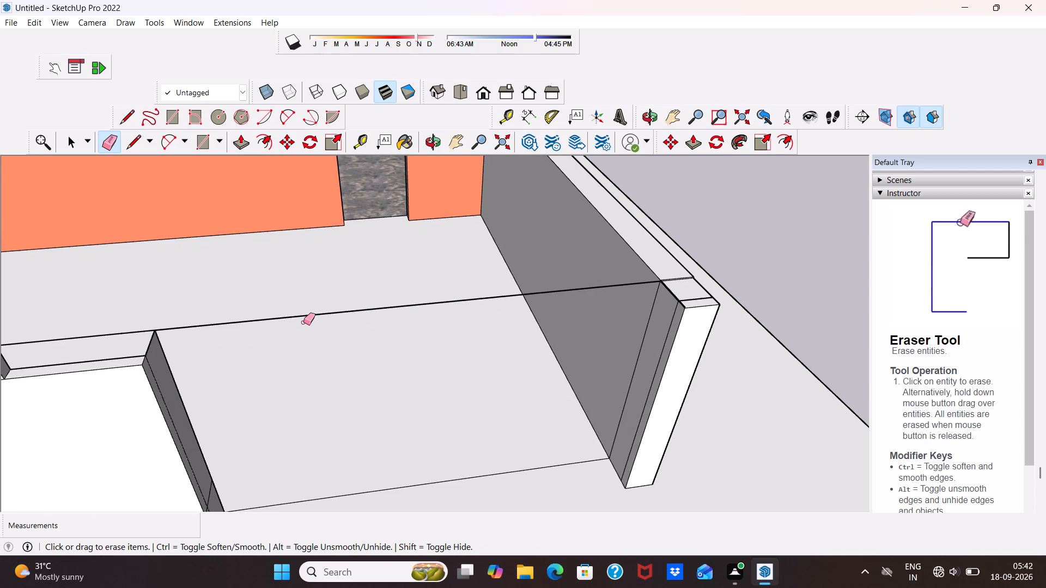
left_click(305, 316)
Erase the leftover vertical lines and short segments on the cut end of the front wall at the opening's left side.
middle_click_drag(305, 316, 107, 295)
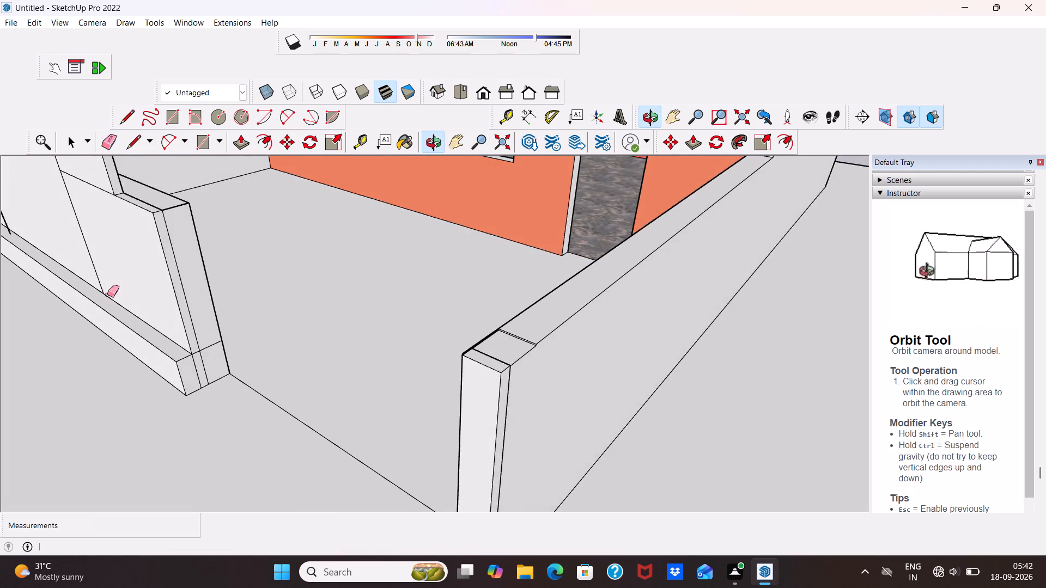
scroll(123, 297, "down", 3)
scroll(210, 305, "up", 4)
scroll(153, 278, "up", 4)
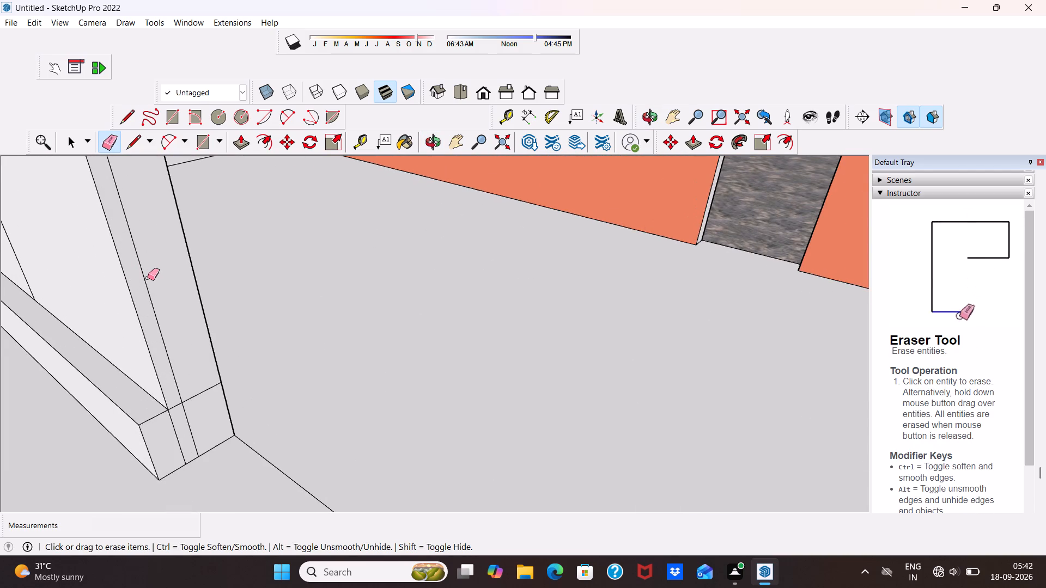
left_click(145, 280)
left_click(184, 401)
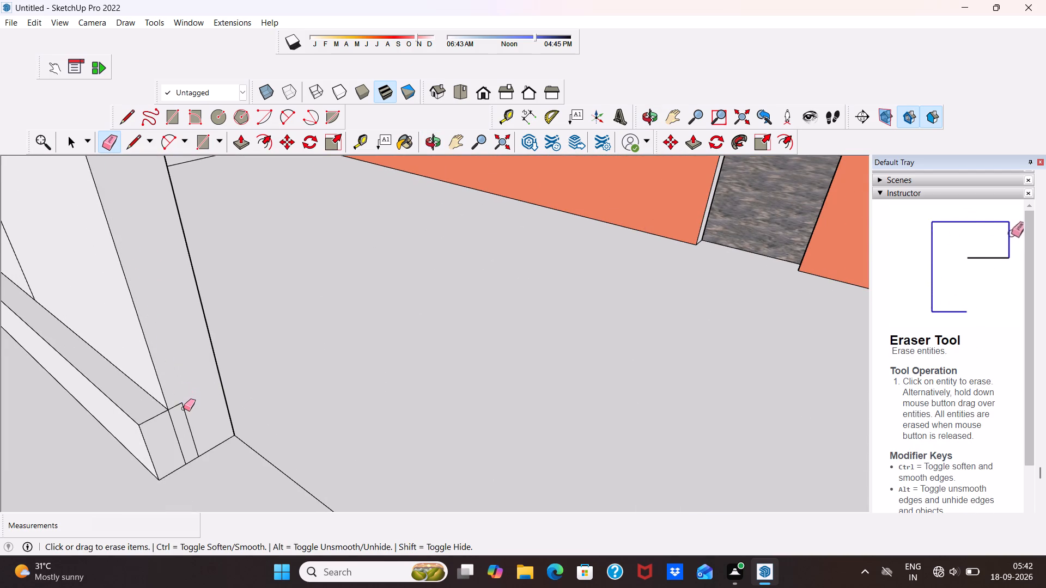
left_click(184, 408)
left_click(177, 407)
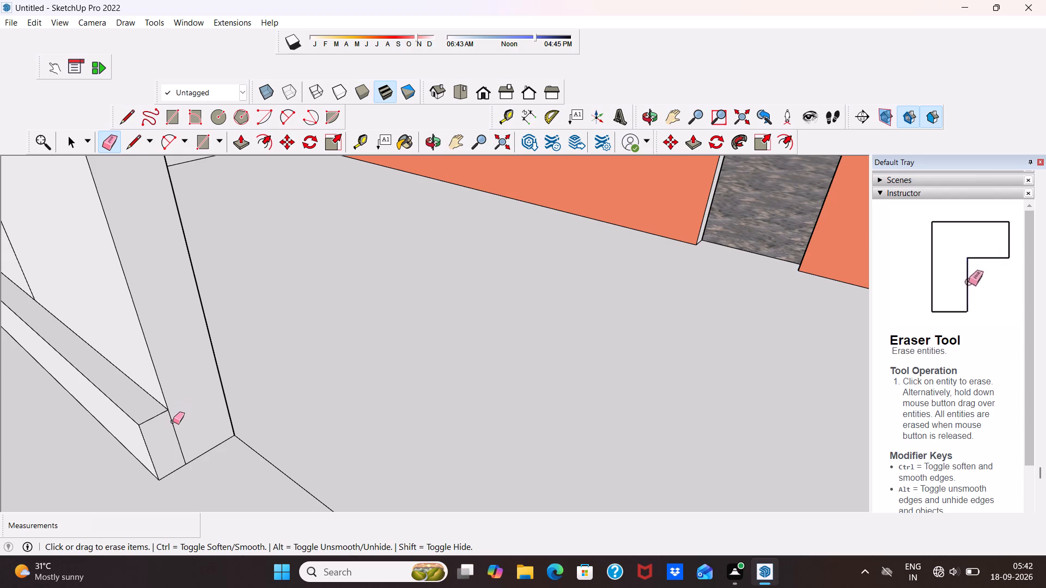
left_click(173, 421)
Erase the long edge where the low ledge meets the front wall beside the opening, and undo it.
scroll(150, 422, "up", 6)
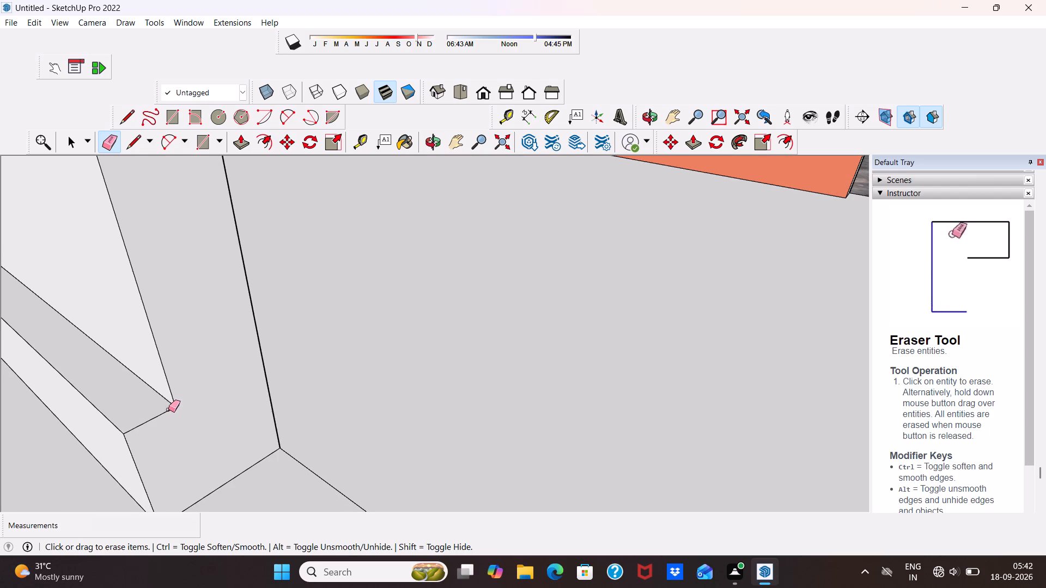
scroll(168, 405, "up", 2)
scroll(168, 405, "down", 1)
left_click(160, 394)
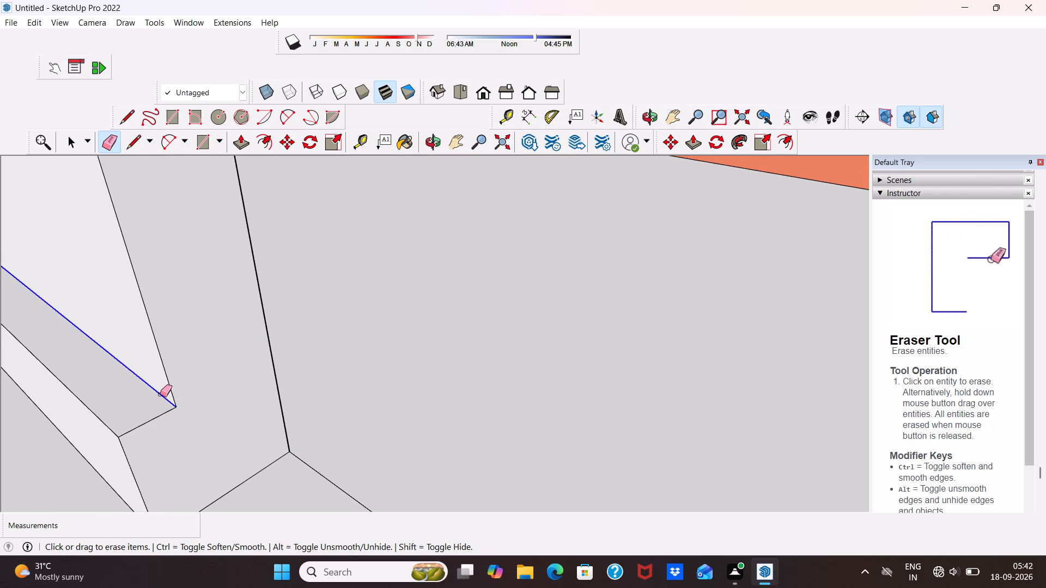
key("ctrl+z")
Erase the extra vertical line near the front end of the right side wall's inner face.
middle_click_drag(202, 416, 236, 400)
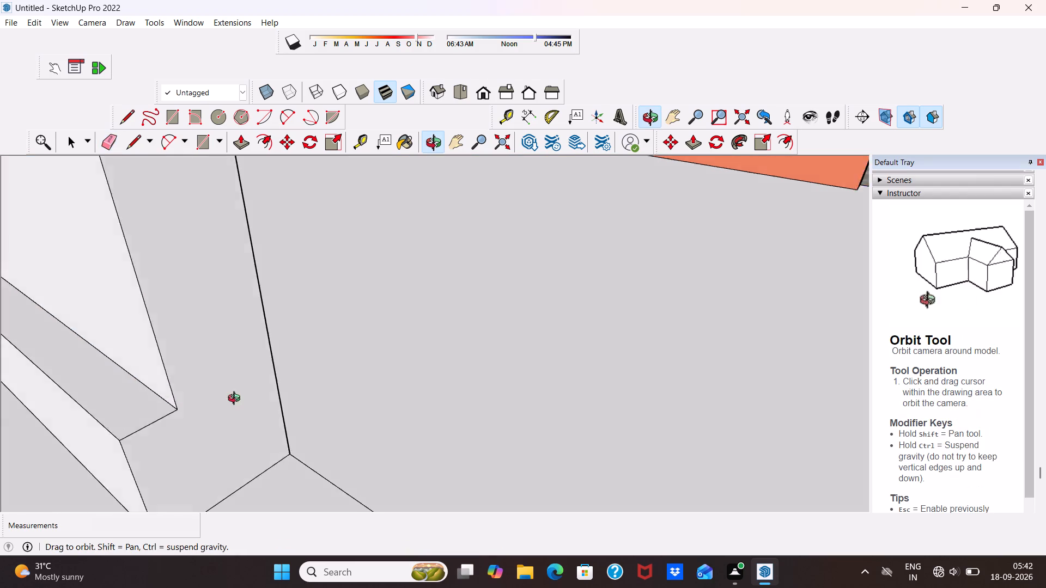
middle_click_drag(236, 400, 367, 353)
scroll(374, 331, "down", 10)
scroll(325, 331, "down", 3)
scroll(522, 335, "up", 2)
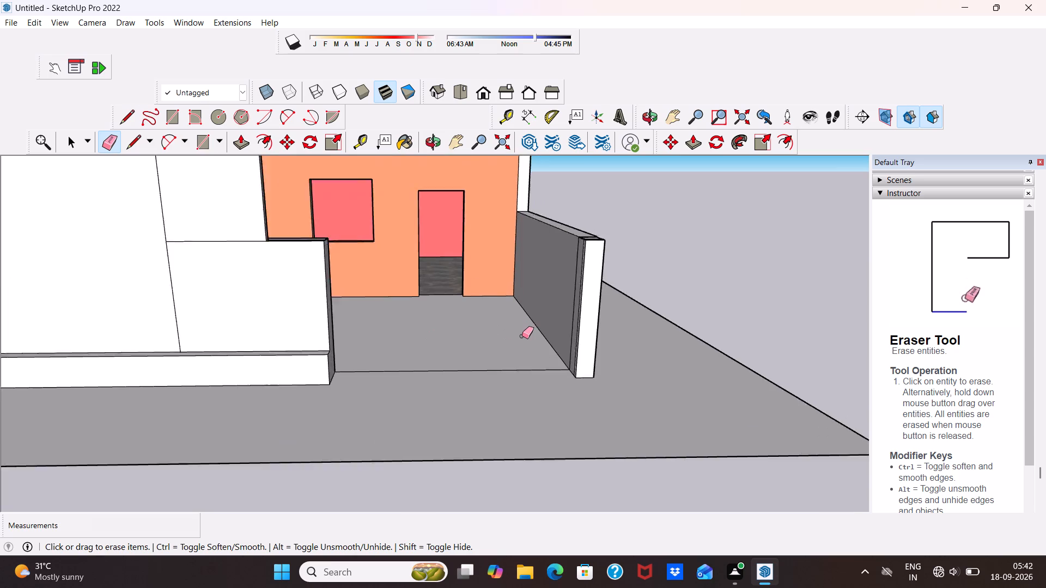
scroll(522, 336, "up", 5)
middle_click_drag(520, 334, 661, 356)
scroll(730, 325, "up", 3)
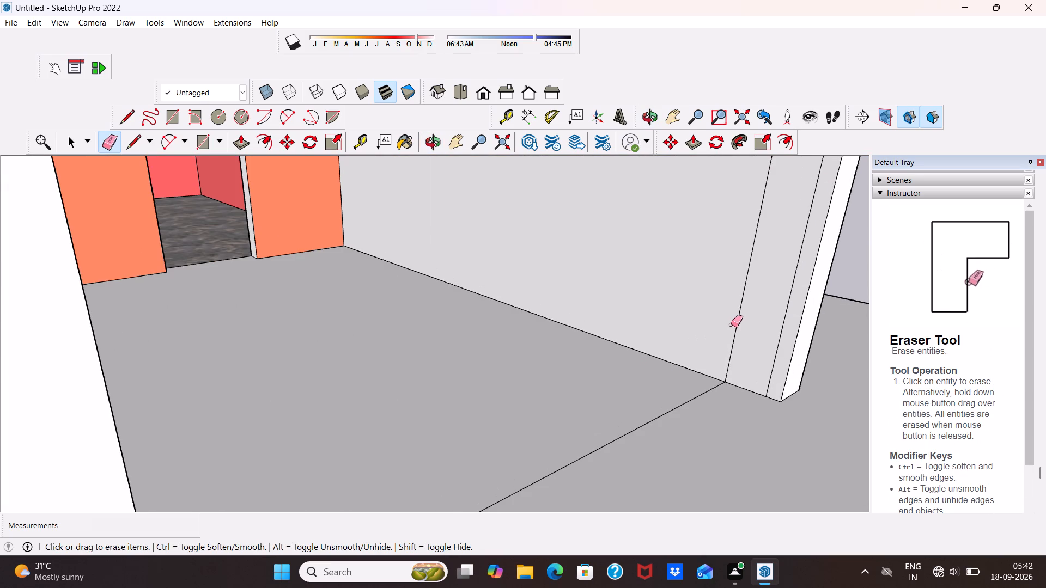
left_click(783, 327)
Examine the shallow step in the top of the right side wall near its front end.
scroll(708, 280, "down", 7)
middle_click_drag(717, 302, 554, 332)
scroll(555, 317, "down", 5)
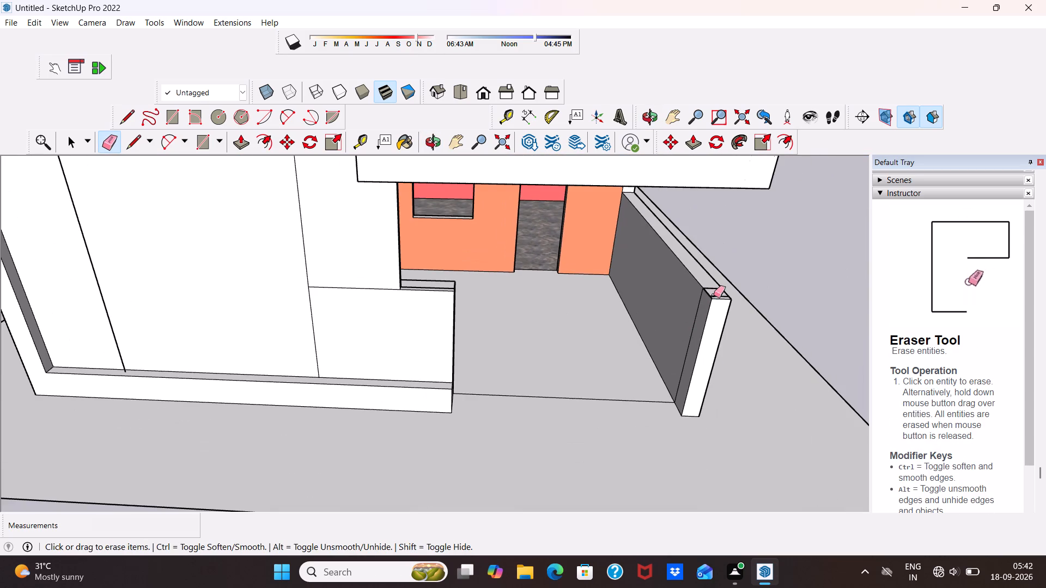
scroll(716, 291, "up", 9)
middle_click_drag(706, 276, 575, 387)
scroll(576, 387, "up", 1)
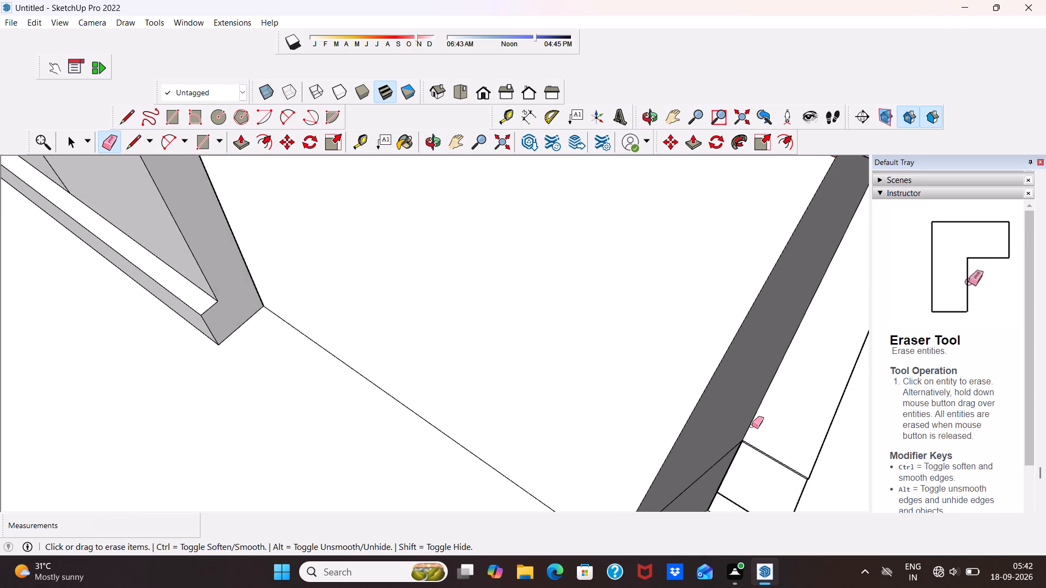
scroll(758, 430, "up", 4)
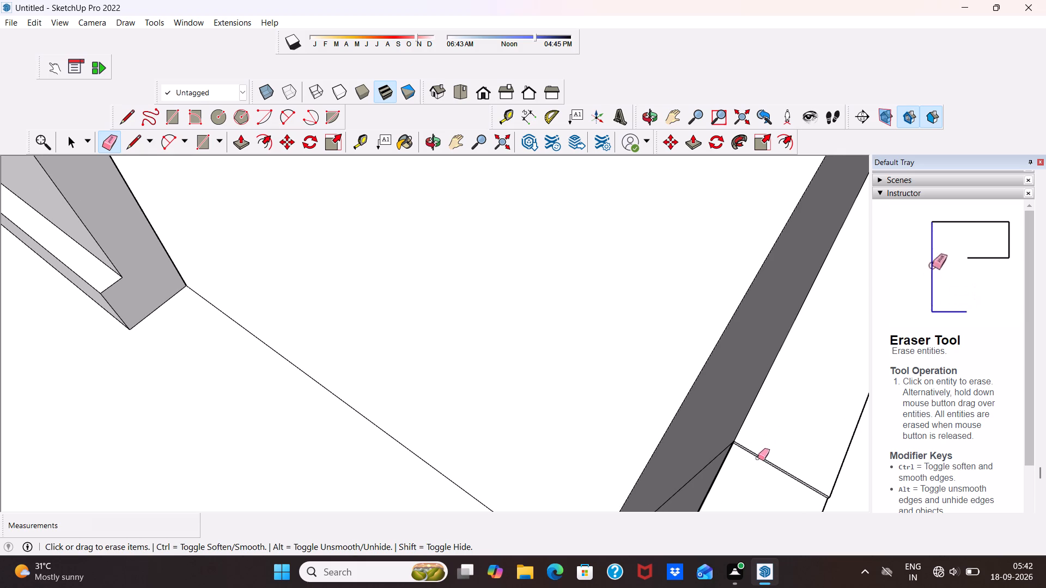
scroll(766, 449, "up", 7)
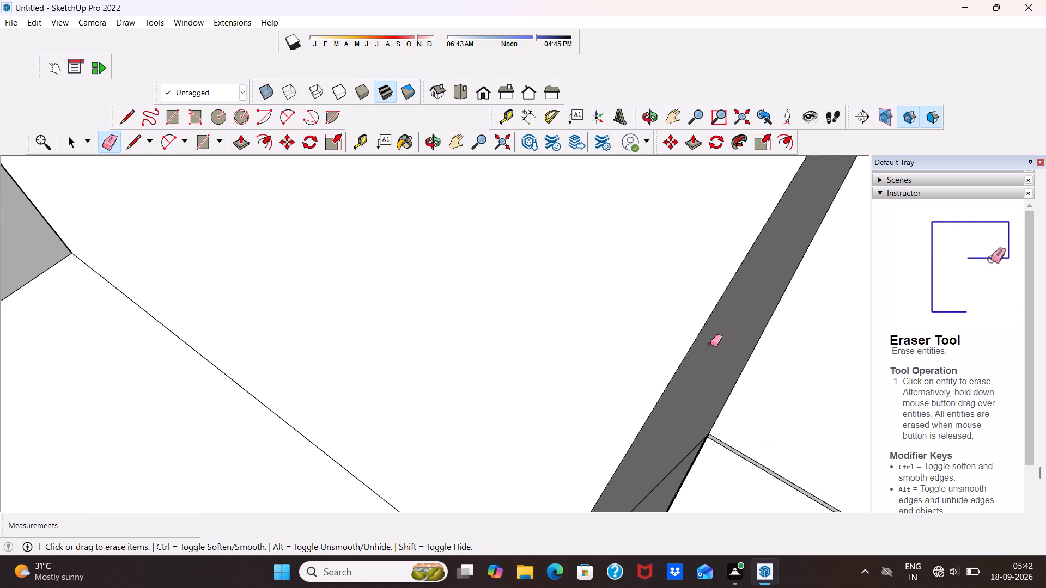
scroll(794, 327, "up", 2)
scroll(793, 329, "down", 2)
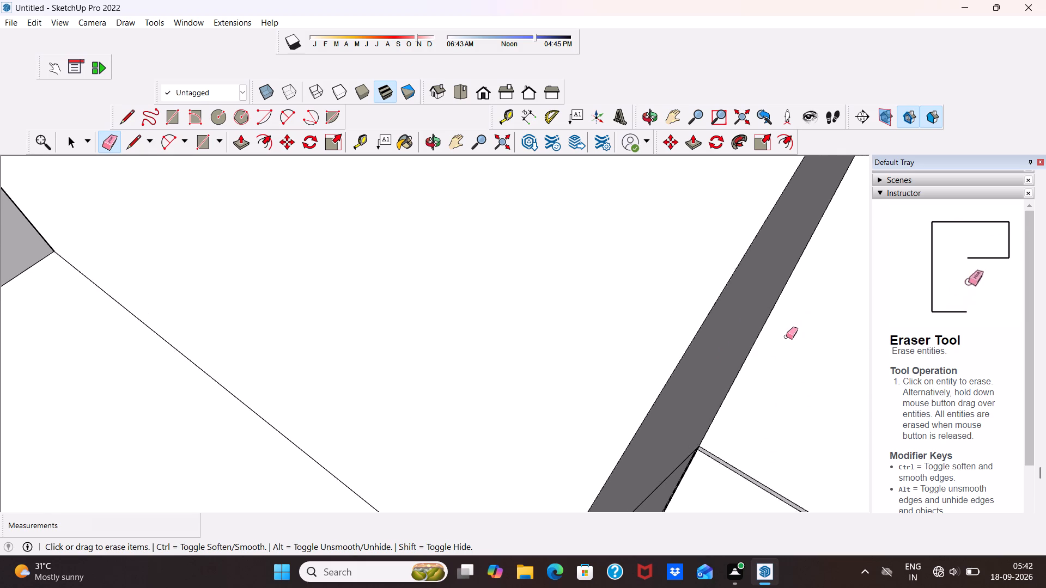
scroll(786, 336, "down", 8)
scroll(727, 390, "up", 11)
scroll(606, 341, "up", 3)
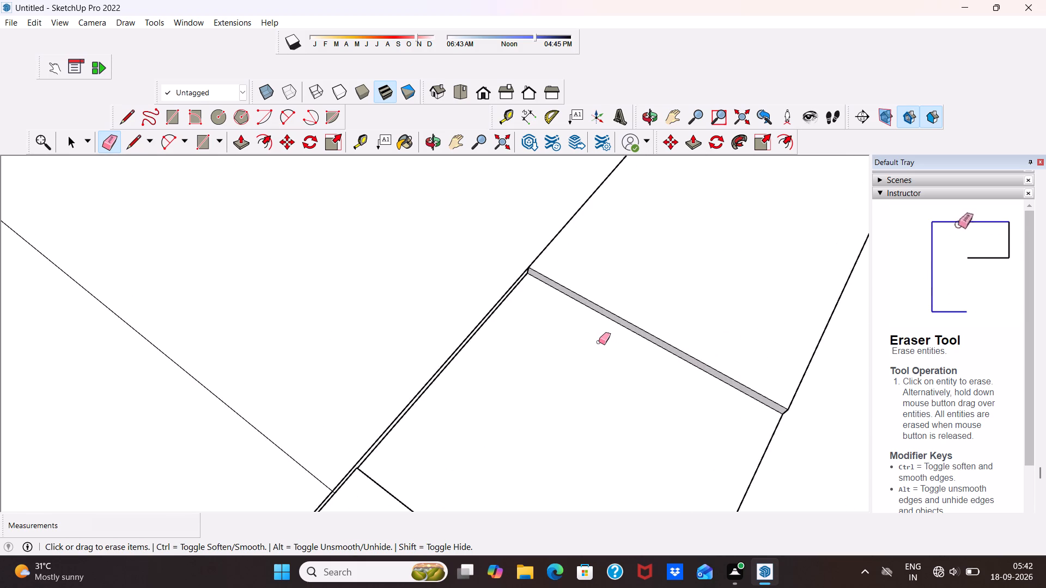
scroll(599, 342, "up", 1)
key("space")
scroll(429, 318, "down", 5)
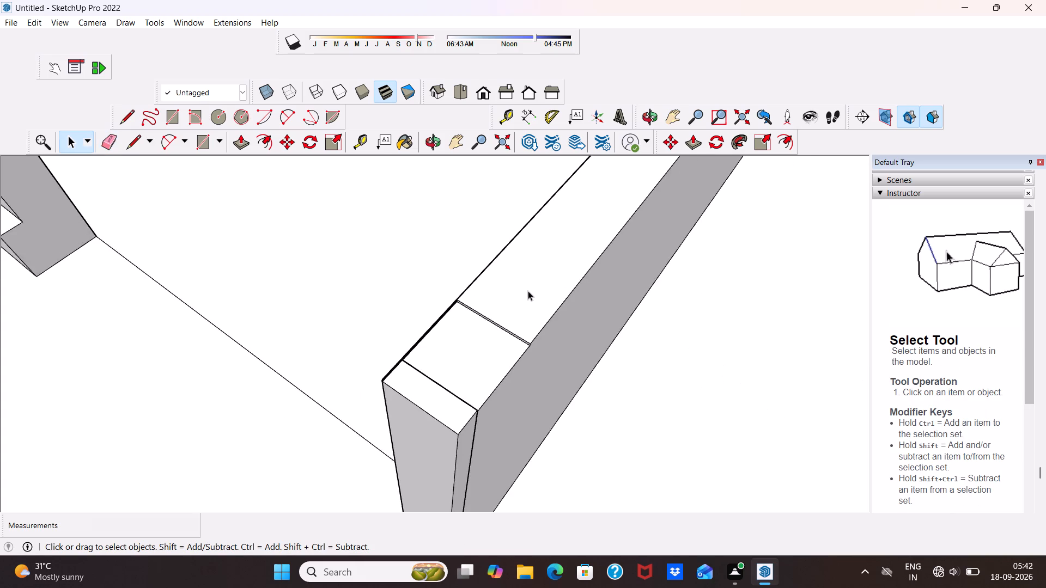
scroll(528, 291, "down", 2)
scroll(497, 315, "up", 3)
scroll(406, 330, "down", 2)
middle_click_drag(435, 340, 539, 262)
scroll(539, 264, "up", 2)
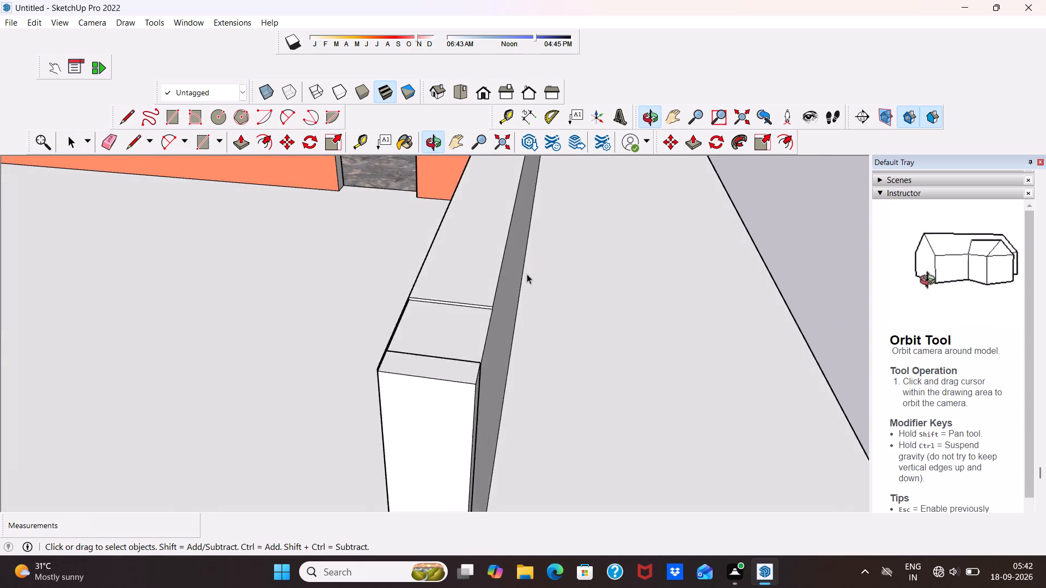
scroll(229, 352, "up", 1)
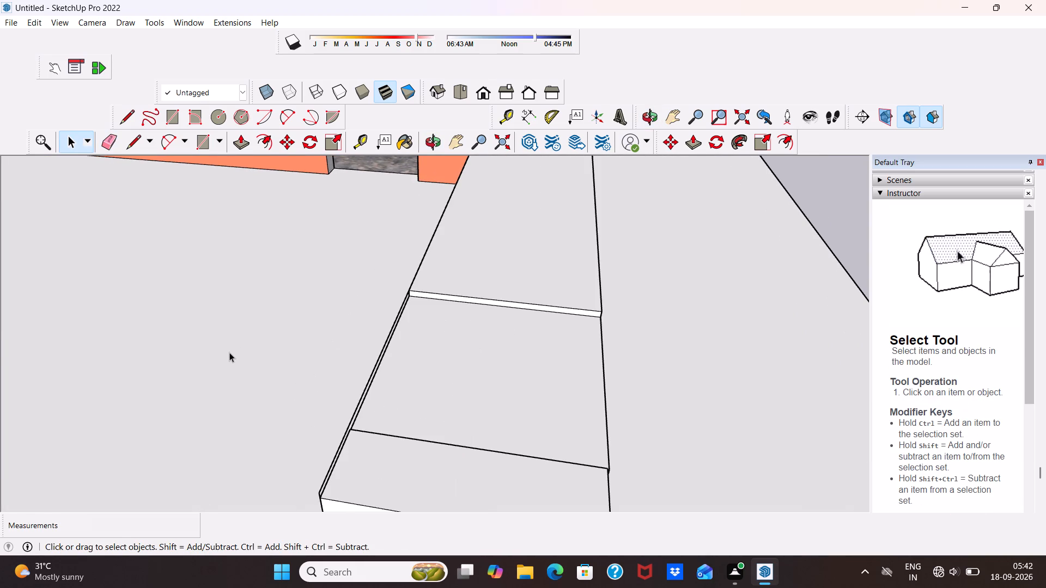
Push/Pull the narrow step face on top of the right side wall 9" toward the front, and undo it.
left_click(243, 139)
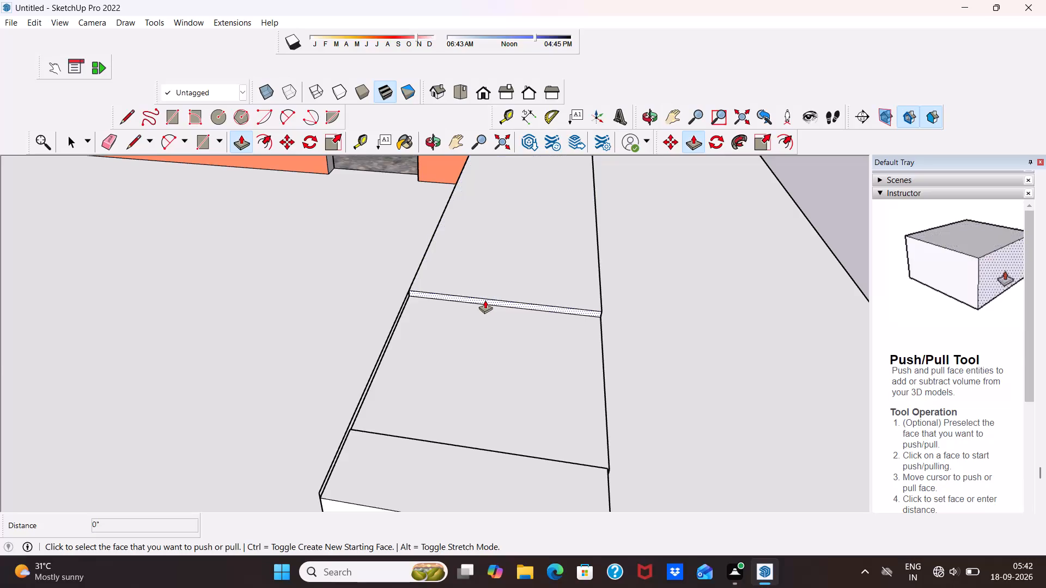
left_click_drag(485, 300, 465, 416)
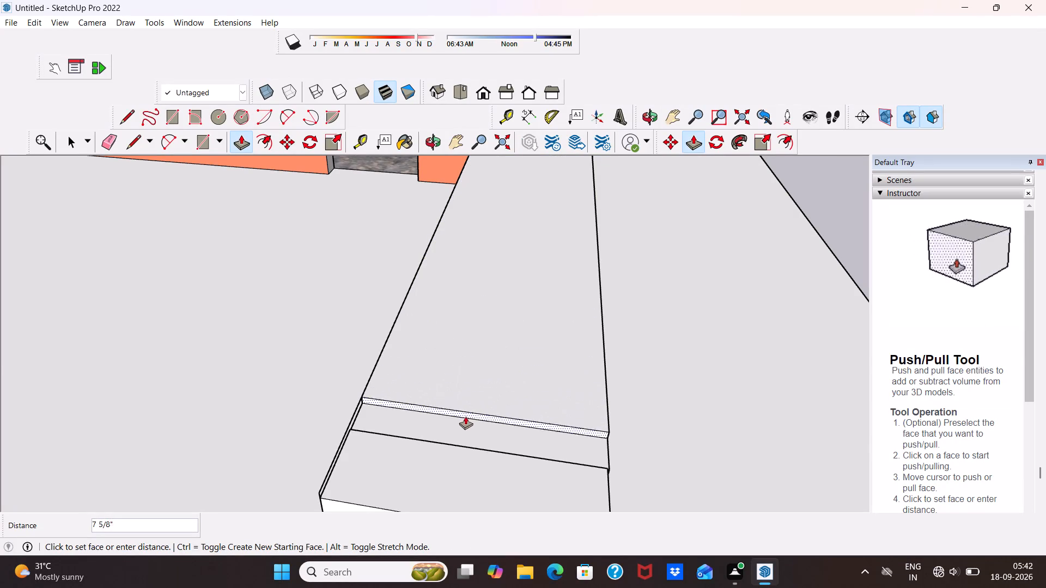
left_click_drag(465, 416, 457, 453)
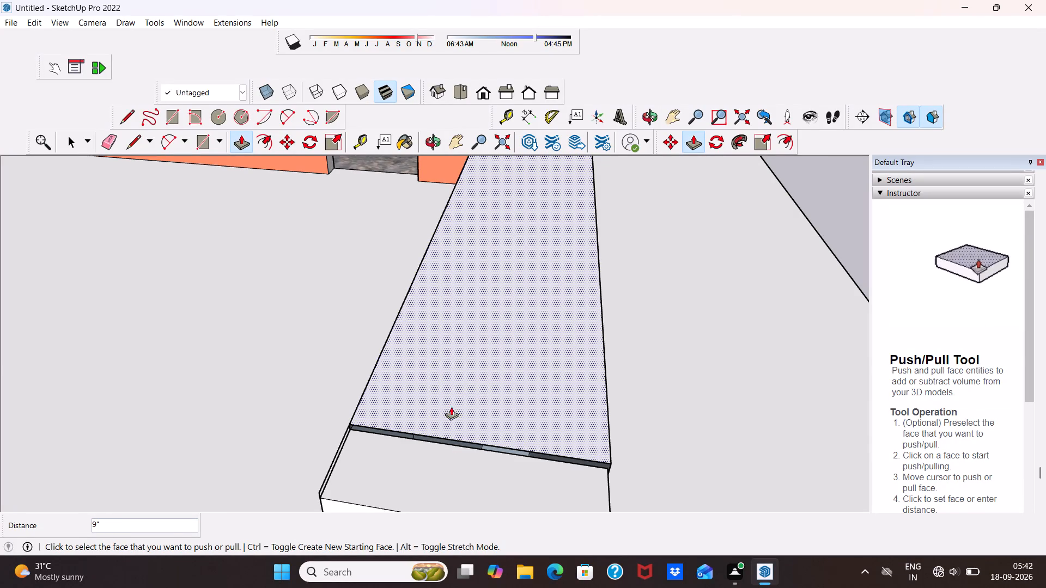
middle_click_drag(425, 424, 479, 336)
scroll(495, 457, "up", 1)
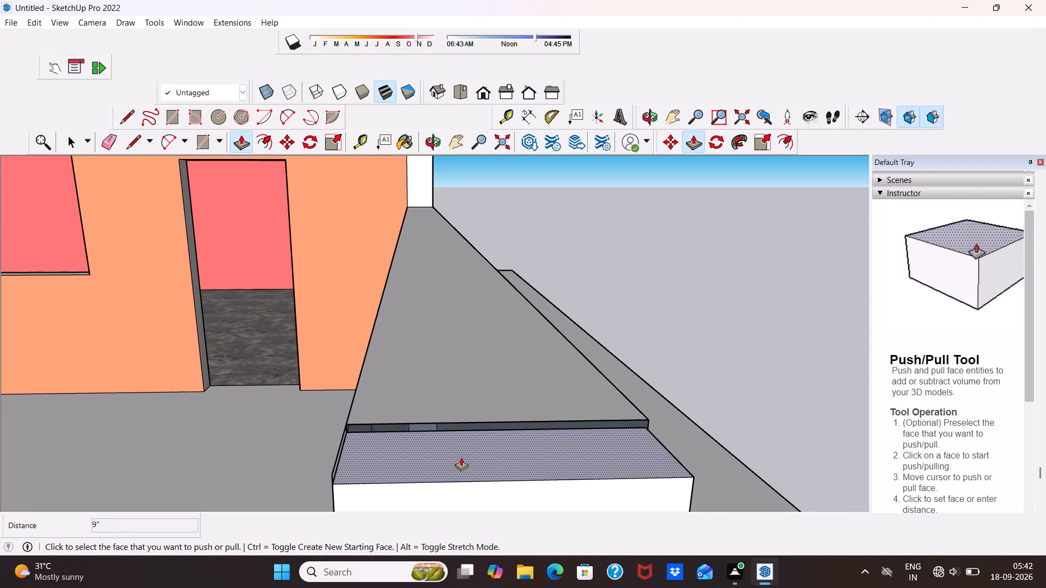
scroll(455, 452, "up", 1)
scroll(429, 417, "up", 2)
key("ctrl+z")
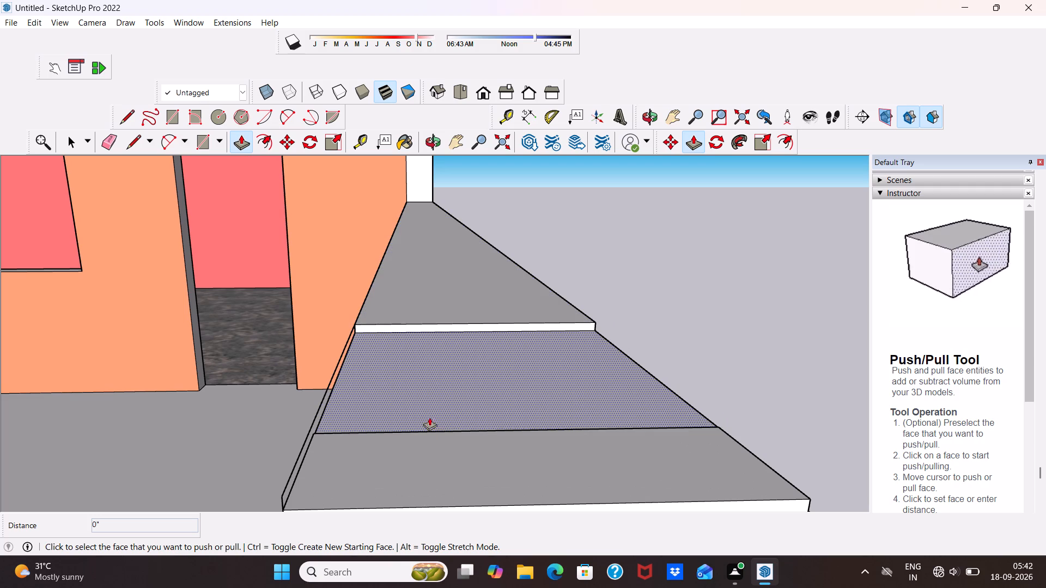
Push/Pull the narrow step face on the side wall's top forward again, by about 9 3/8", keeping the starting face.
scroll(421, 336, "up", 2)
left_click_drag(422, 323, 432, 370)
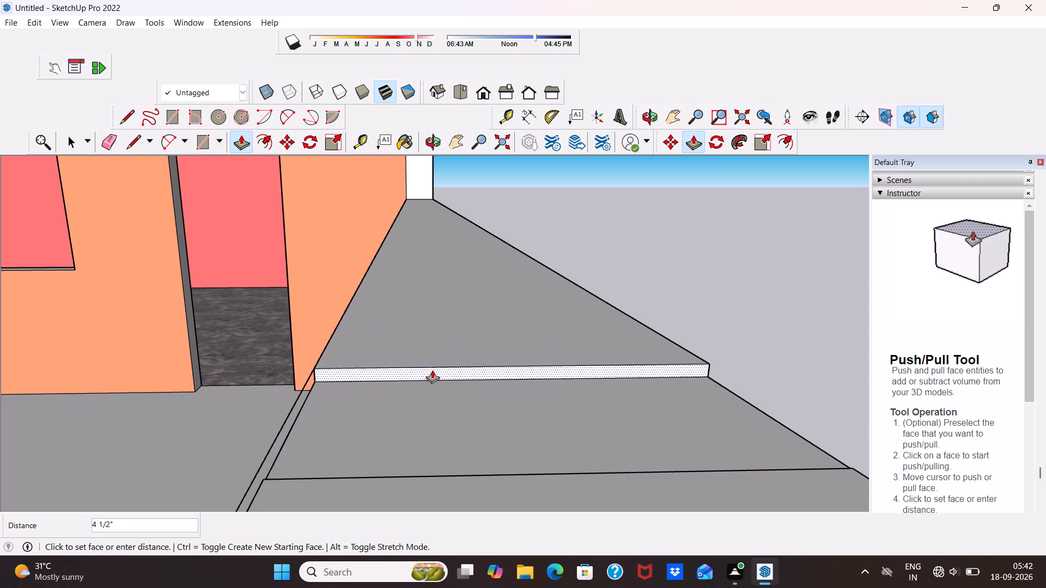
left_click_drag(432, 370, 445, 467)
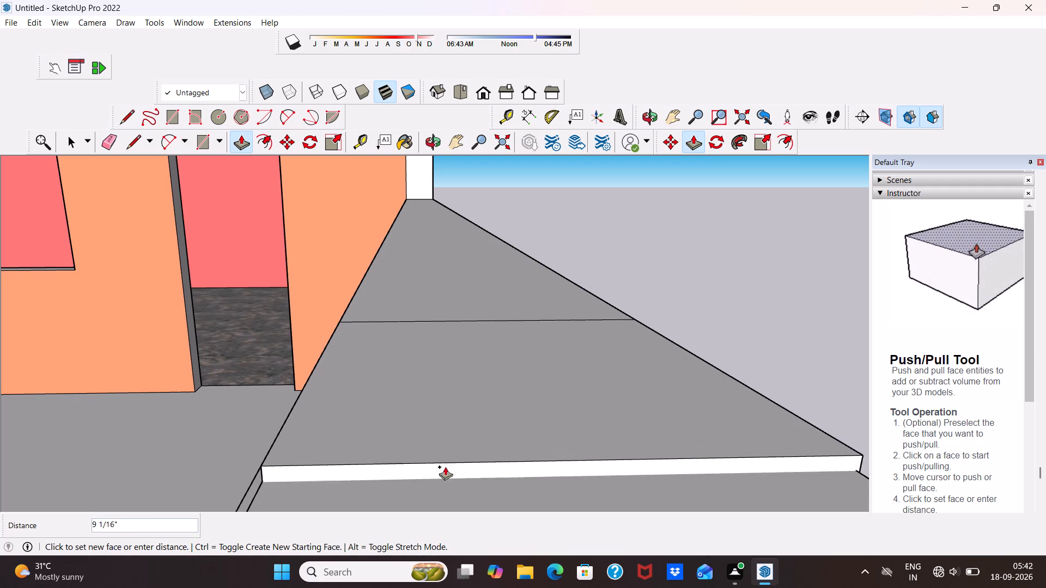
left_click_drag(445, 467, 439, 477)
scroll(445, 438, "down", 11)
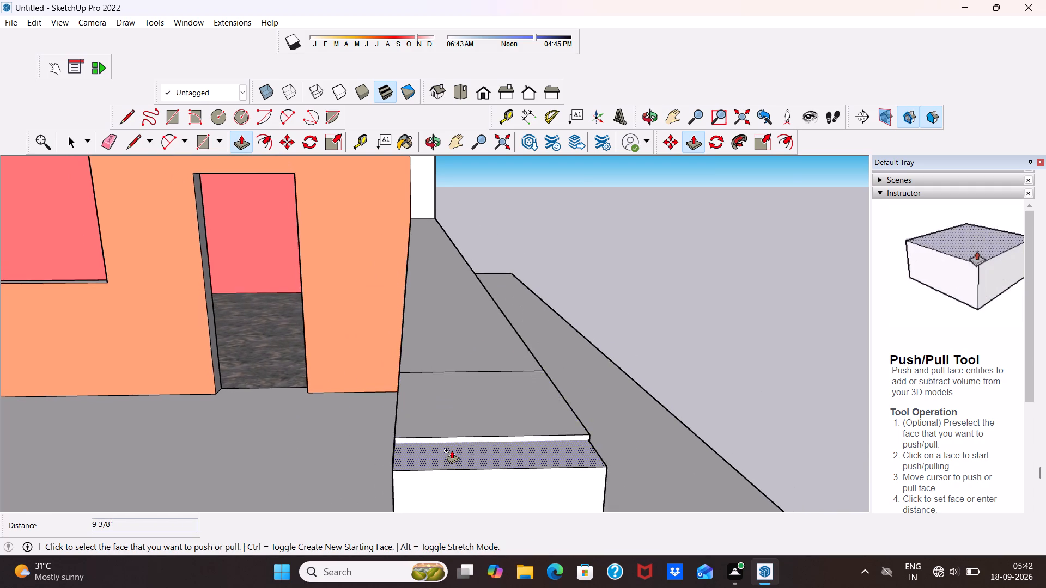
Push/Pull the remaining narrow step face about 2 11/16" forward to the side wall's front end.
scroll(452, 449, "up", 3)
left_click_drag(453, 433, 460, 472)
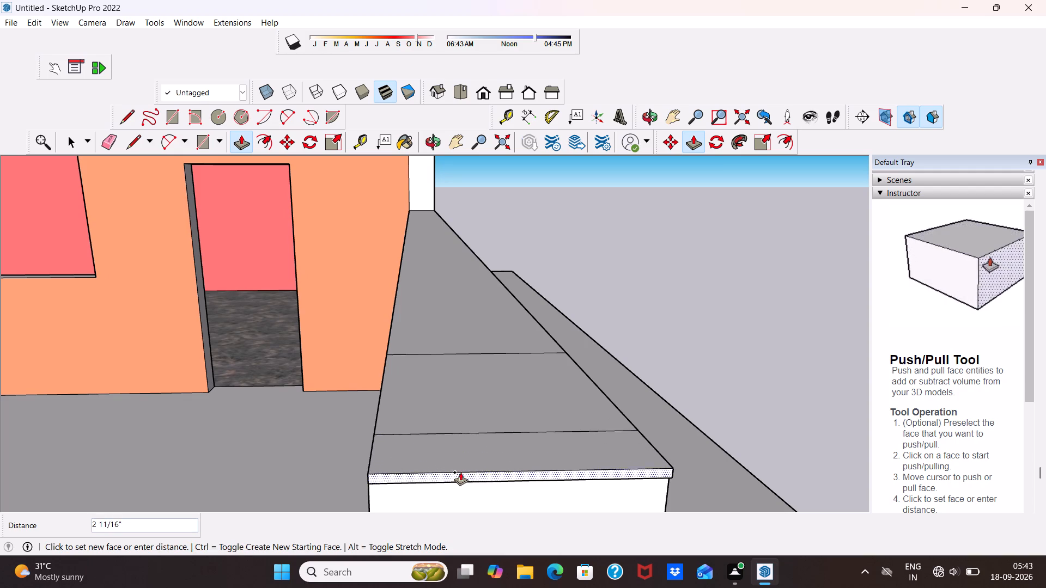
left_click_drag(460, 472, 461, 470)
key("space")
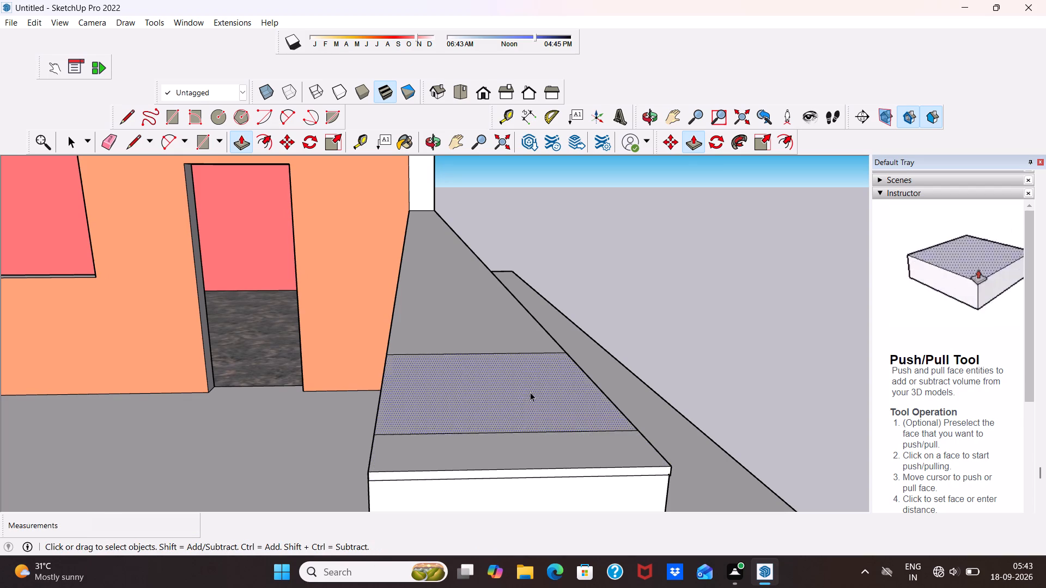
Erase the remaining vertical line on the inner face of the right side wall, below the filled-in top strip.
scroll(480, 354, "down", 4)
middle_click_drag(475, 352, 621, 364)
scroll(538, 346, "up", 2)
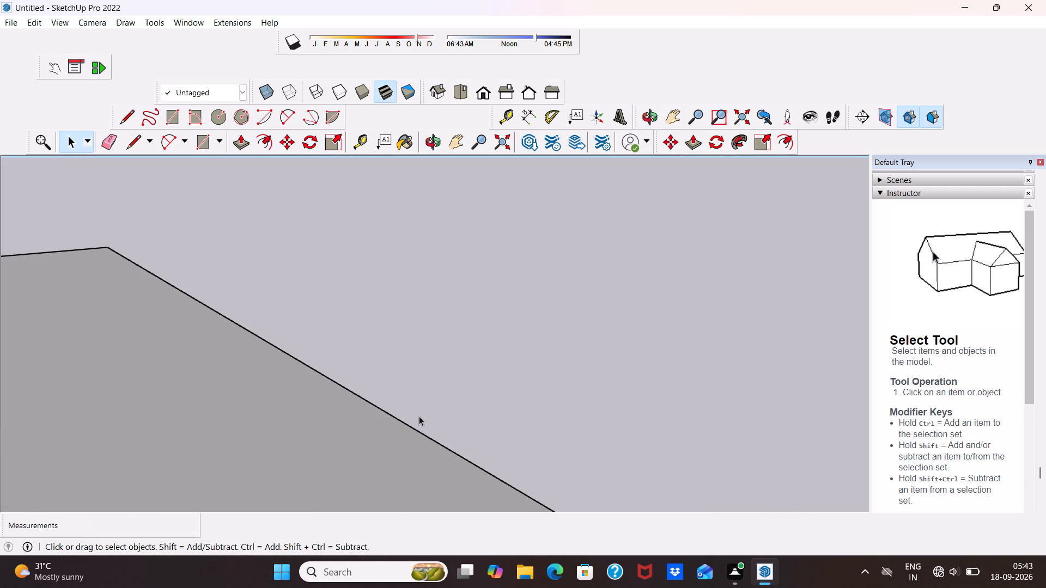
scroll(531, 304, "up", 1)
scroll(526, 273, "down", 10)
scroll(477, 319, "up", 11)
middle_click(477, 318)
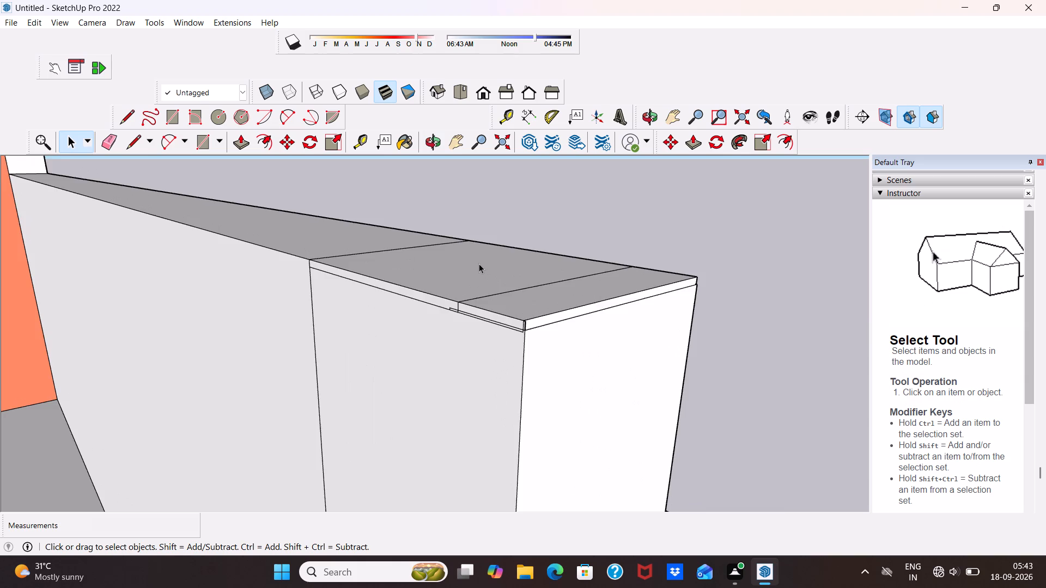
scroll(479, 264, "up", 2)
scroll(448, 357, "up", 4)
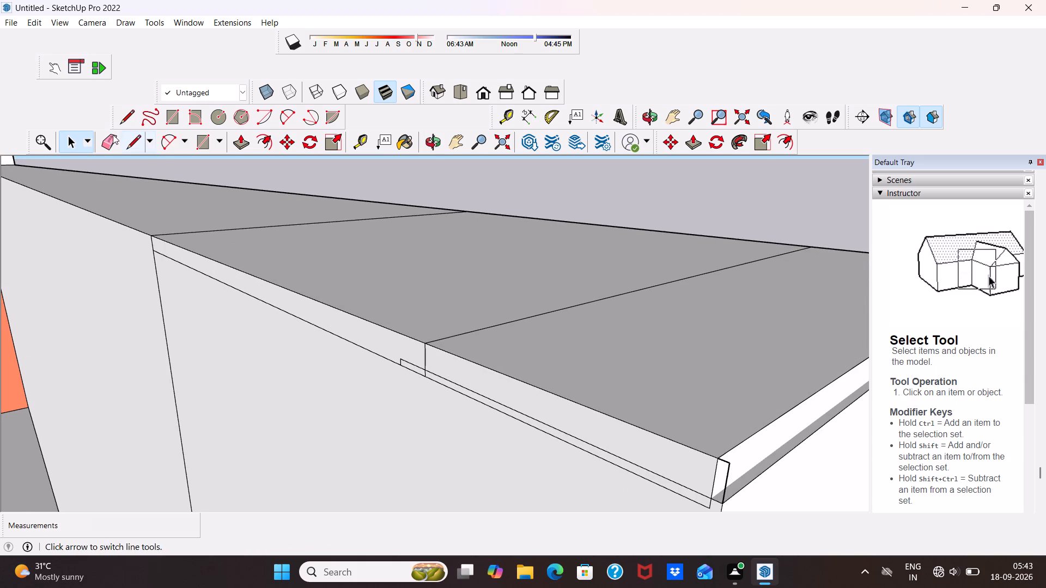
left_click(112, 134)
left_click(157, 287)
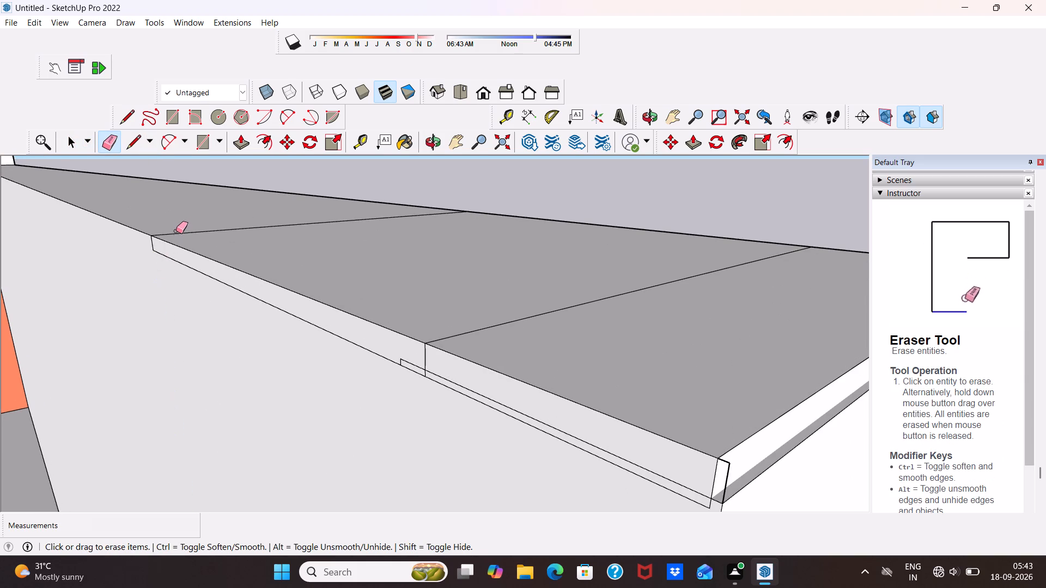
Erase the two seam lines running across the top of the right side wall.
left_click(178, 228)
left_click(178, 231)
left_click(178, 231)
scroll(178, 232, "up", 3)
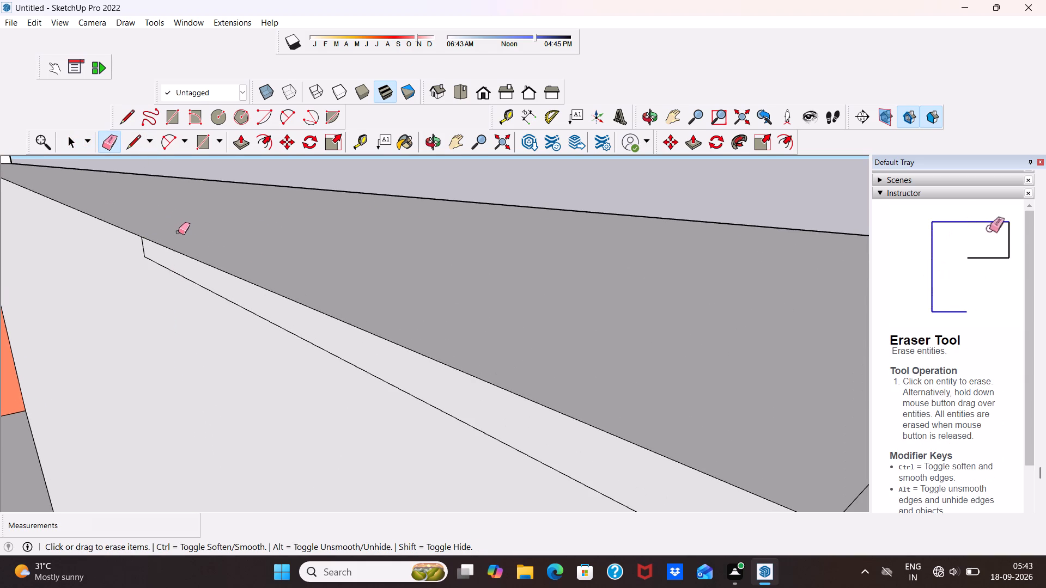
scroll(499, 317, "down", 12)
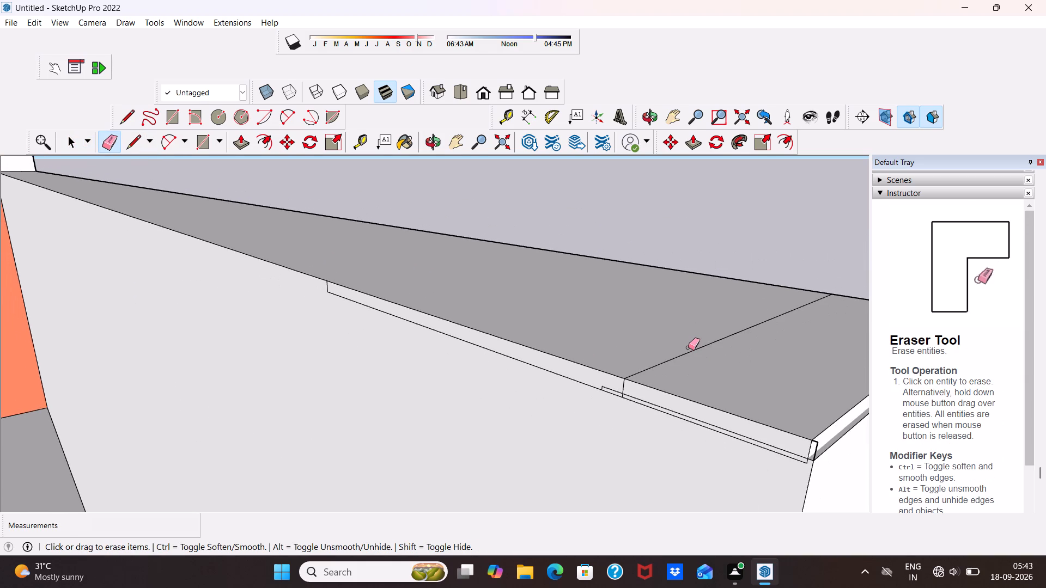
left_click(688, 347)
left_click(689, 351)
scroll(624, 408, "up", 4)
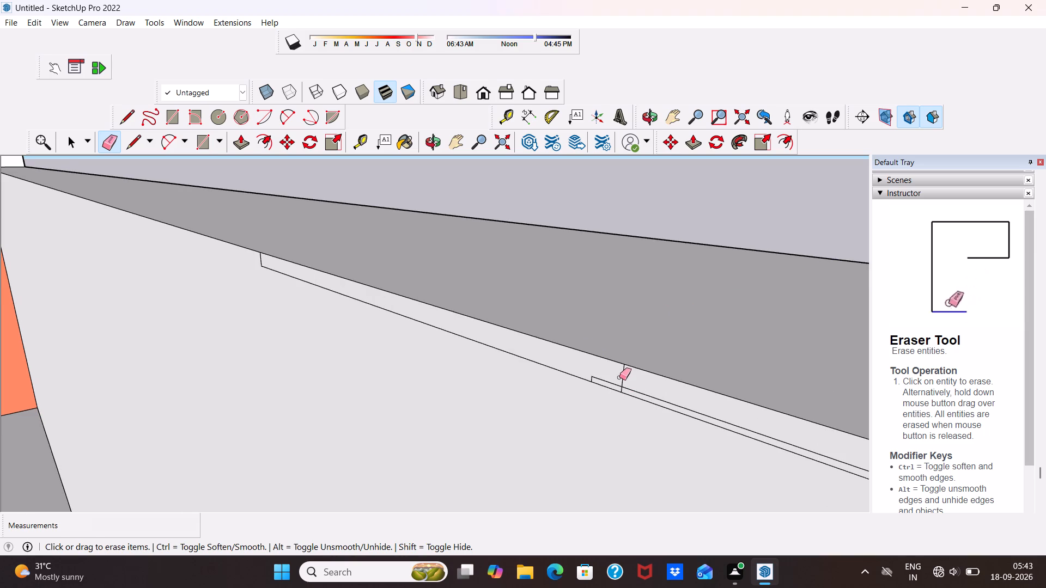
Erase the short vertical marks, the strip's end line and the long line along the top of the right side wall's inner face.
left_click(624, 377)
left_click(616, 383)
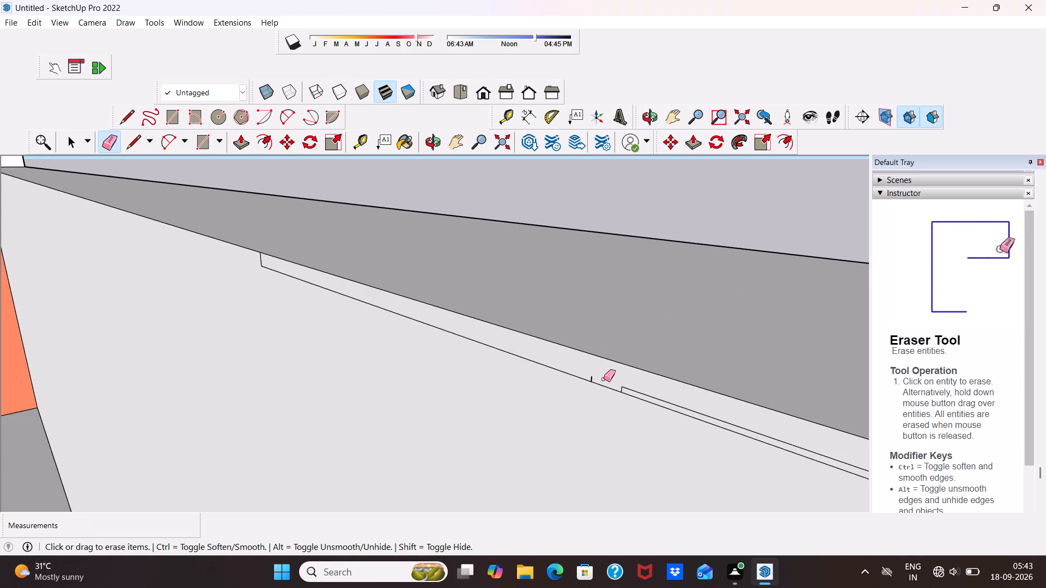
left_click(595, 378)
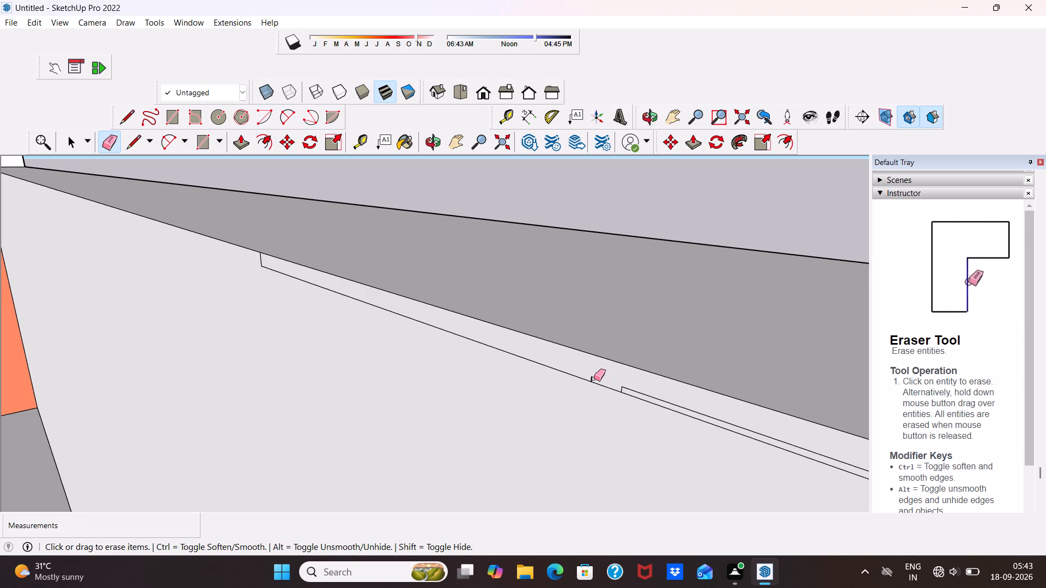
left_click(594, 379)
left_click(593, 379)
scroll(593, 378, "up", 4)
left_click(593, 378)
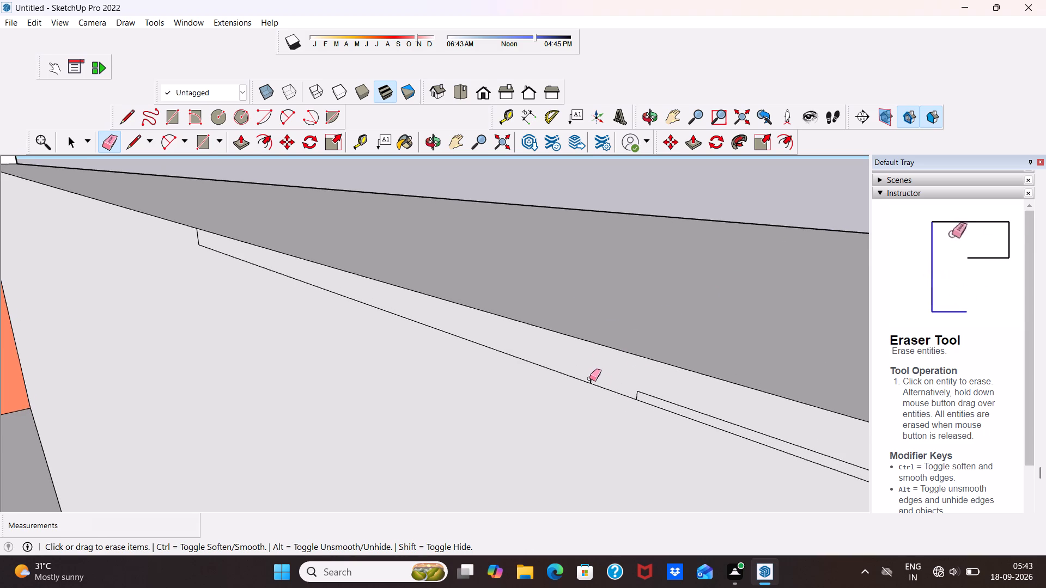
left_click(593, 381)
left_click(590, 376)
scroll(178, 197, "up", 5)
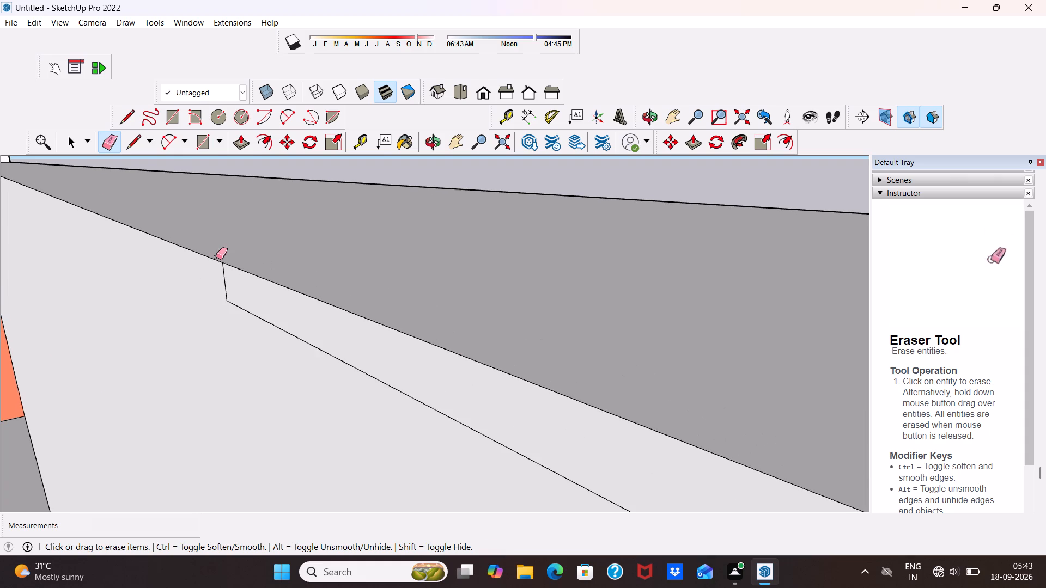
left_click(223, 276)
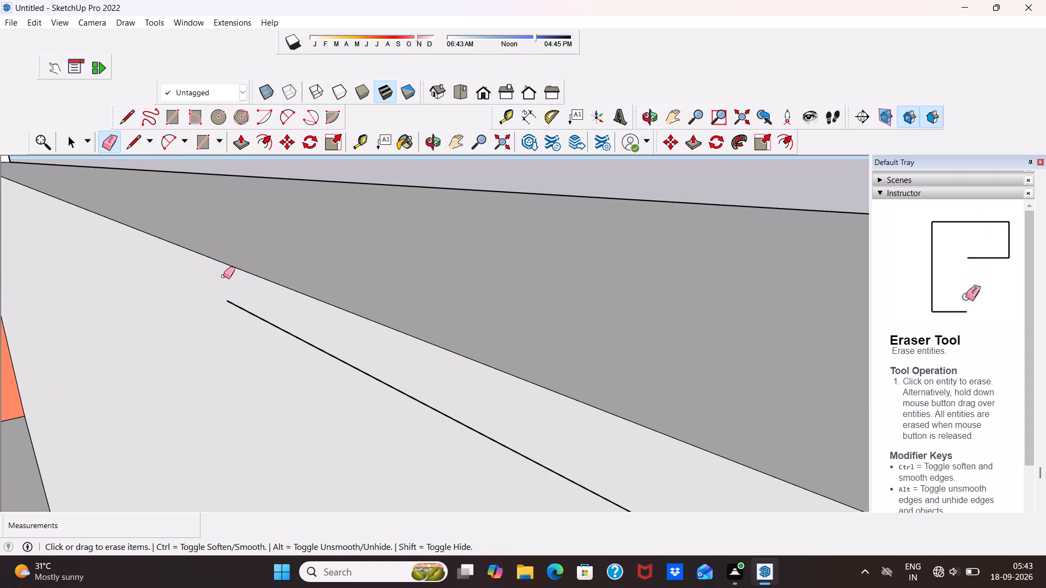
left_click(263, 318)
scroll(267, 289, "down", 7)
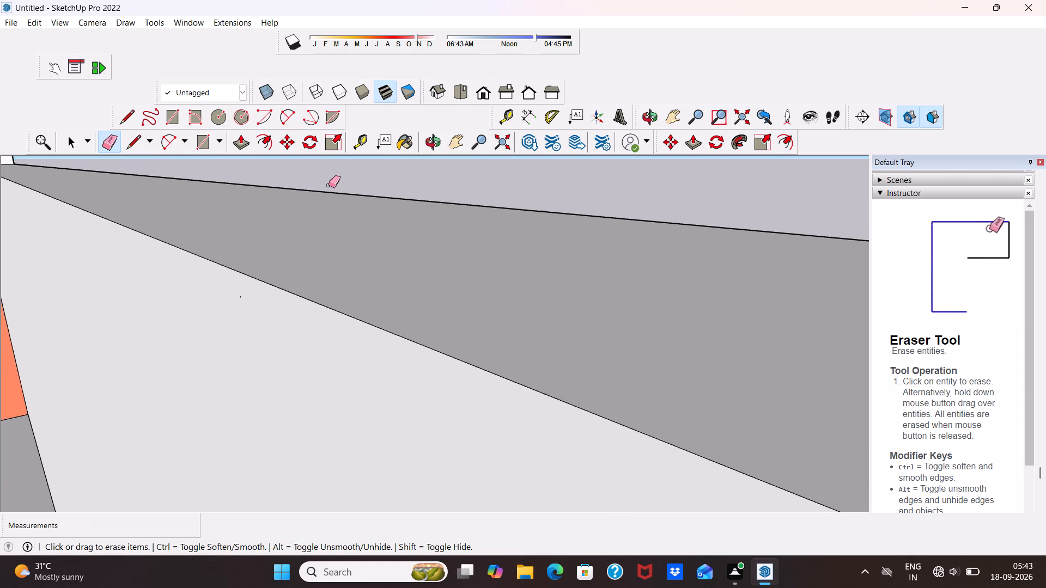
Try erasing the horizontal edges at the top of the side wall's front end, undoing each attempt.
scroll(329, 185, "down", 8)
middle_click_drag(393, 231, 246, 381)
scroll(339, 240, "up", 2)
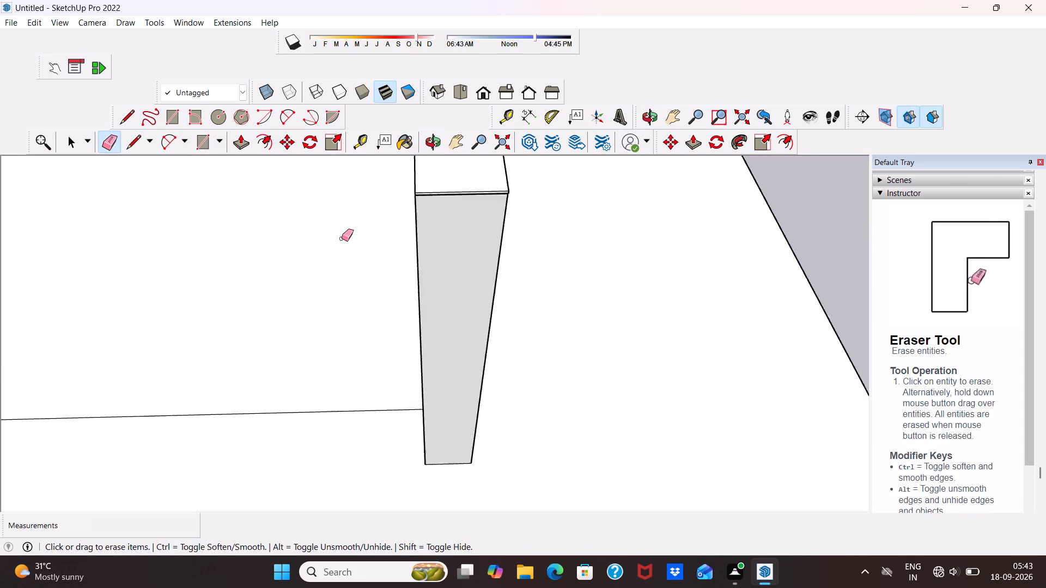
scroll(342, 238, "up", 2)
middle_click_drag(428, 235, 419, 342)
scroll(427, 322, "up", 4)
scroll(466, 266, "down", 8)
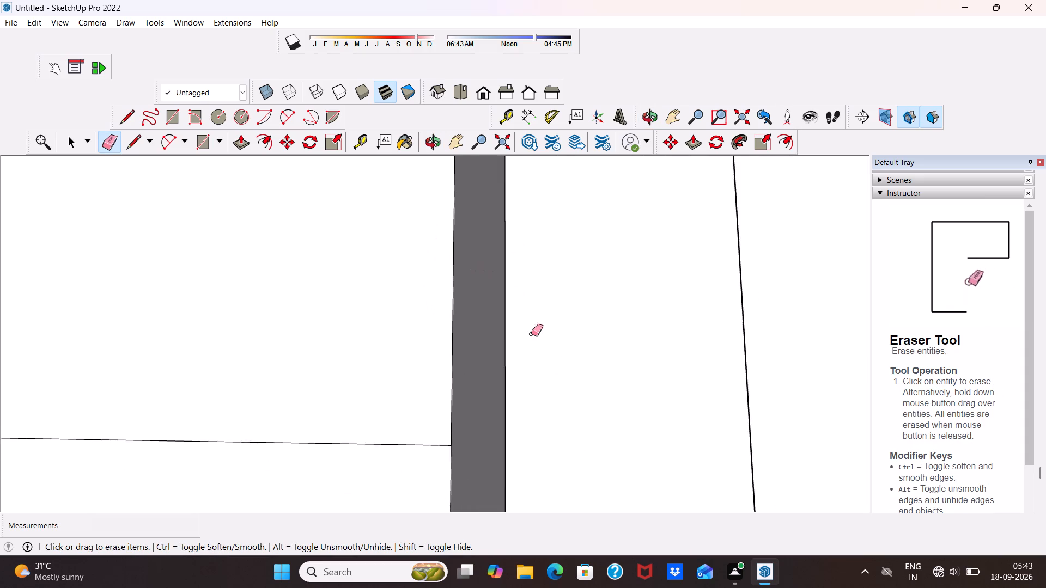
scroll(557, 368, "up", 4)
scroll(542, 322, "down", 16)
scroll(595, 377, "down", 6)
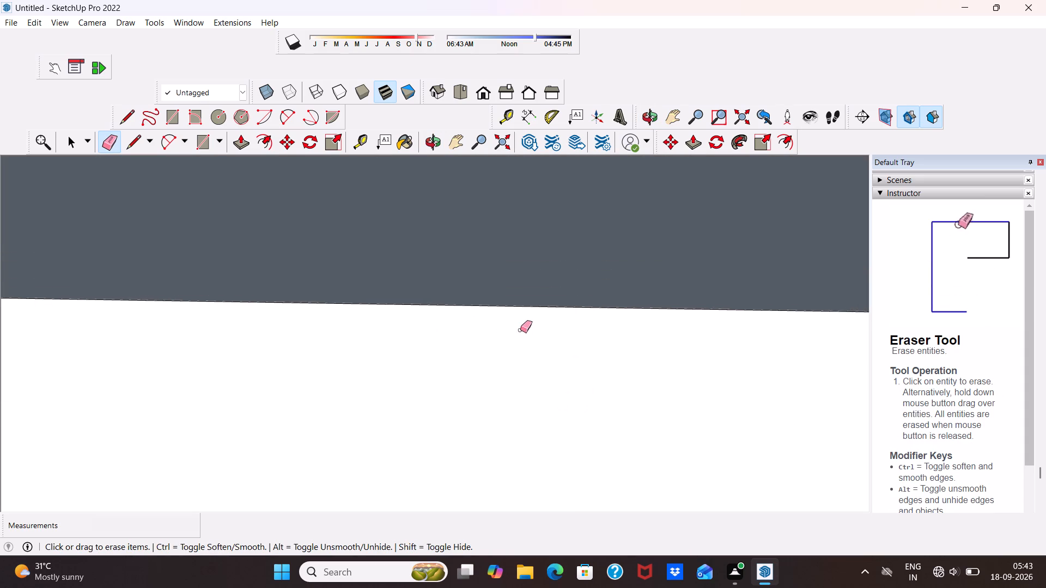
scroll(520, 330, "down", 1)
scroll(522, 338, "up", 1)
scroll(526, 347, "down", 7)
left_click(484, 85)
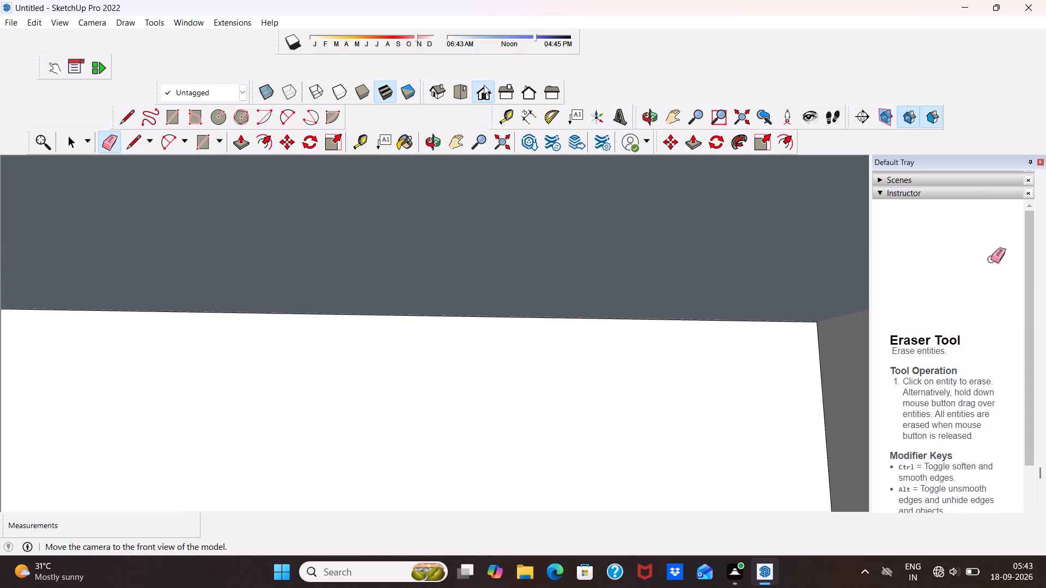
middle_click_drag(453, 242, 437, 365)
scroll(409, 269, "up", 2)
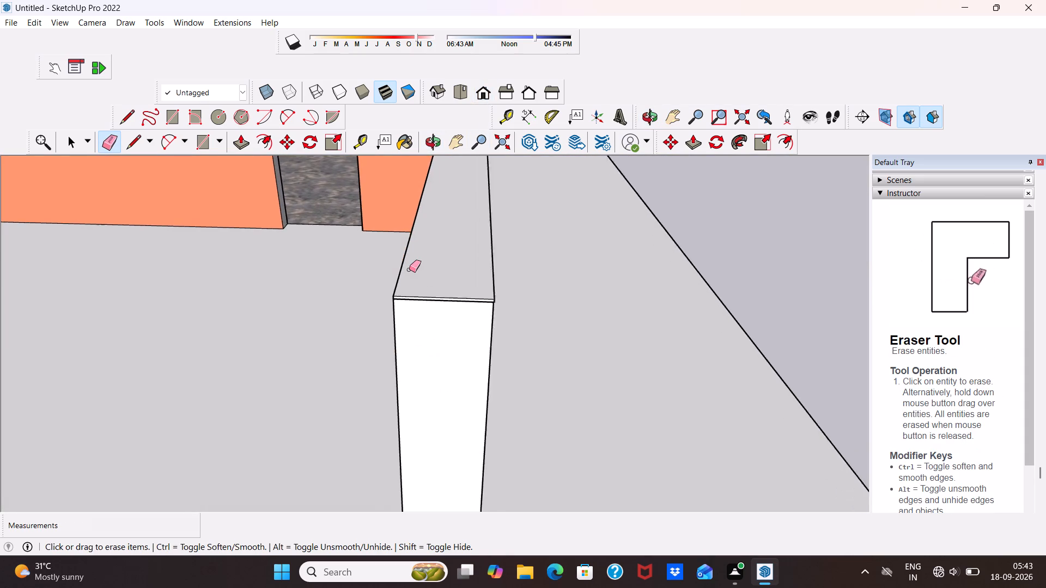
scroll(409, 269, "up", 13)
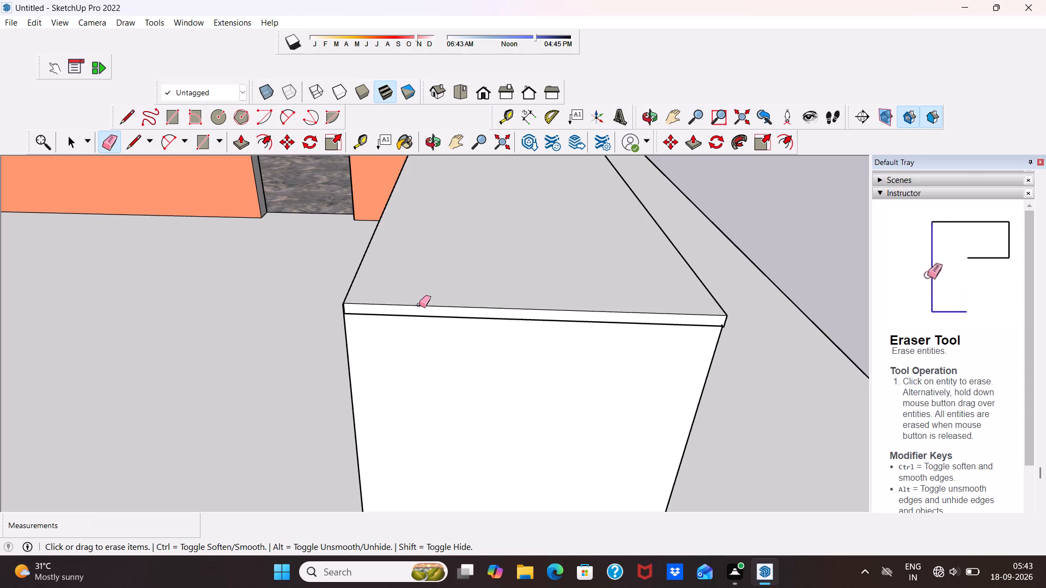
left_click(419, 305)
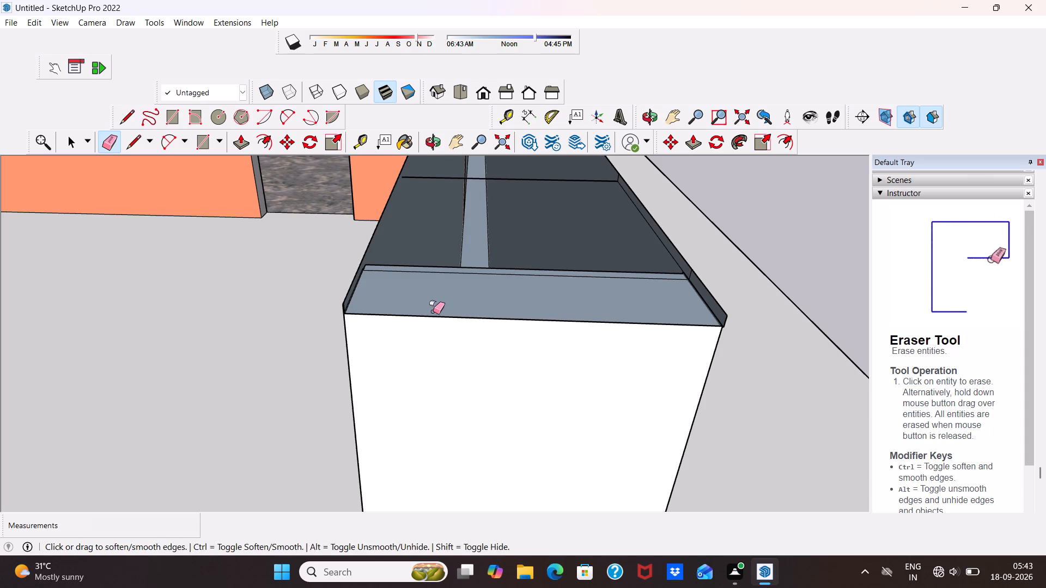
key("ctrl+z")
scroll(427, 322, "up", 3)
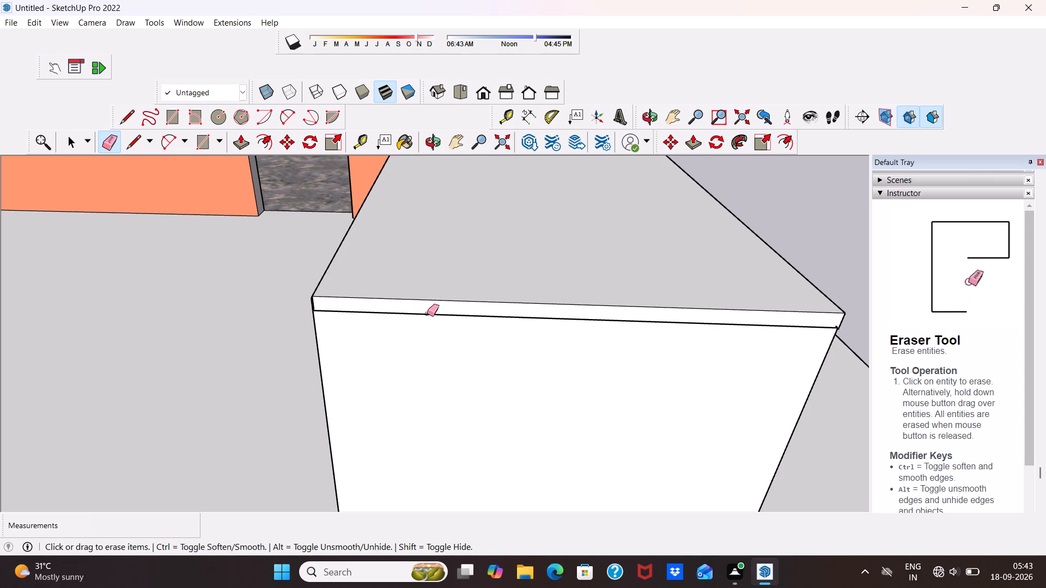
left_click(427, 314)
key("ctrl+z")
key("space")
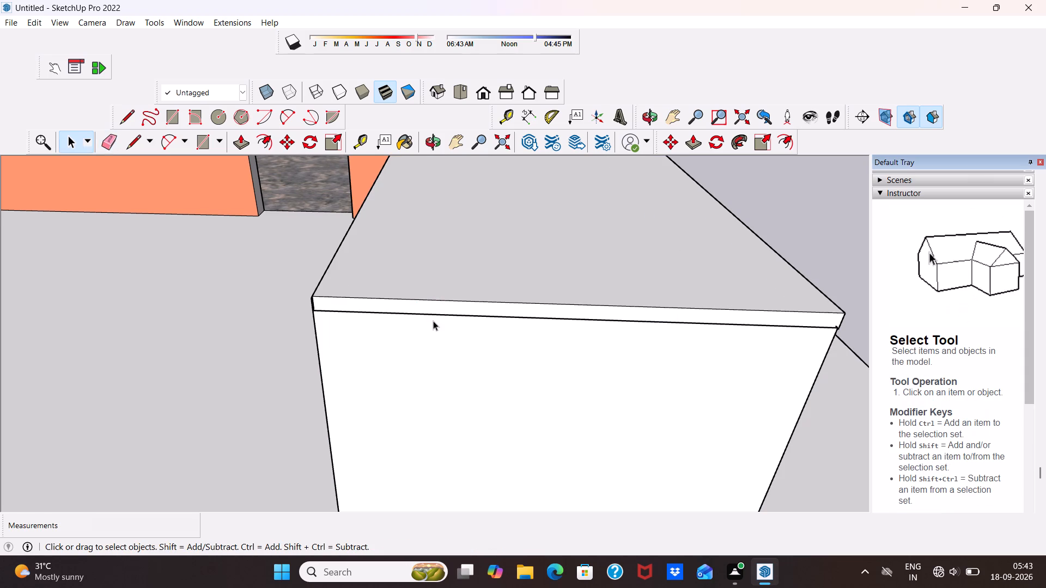
Push/Pull the recessed strip at the top of the side wall's front end outward 1/16", flush with the end face.
scroll(422, 315, "up", 6)
scroll(425, 278, "down", 1)
middle_click_drag(425, 289, 410, 354)
scroll(321, 343, "up", 4)
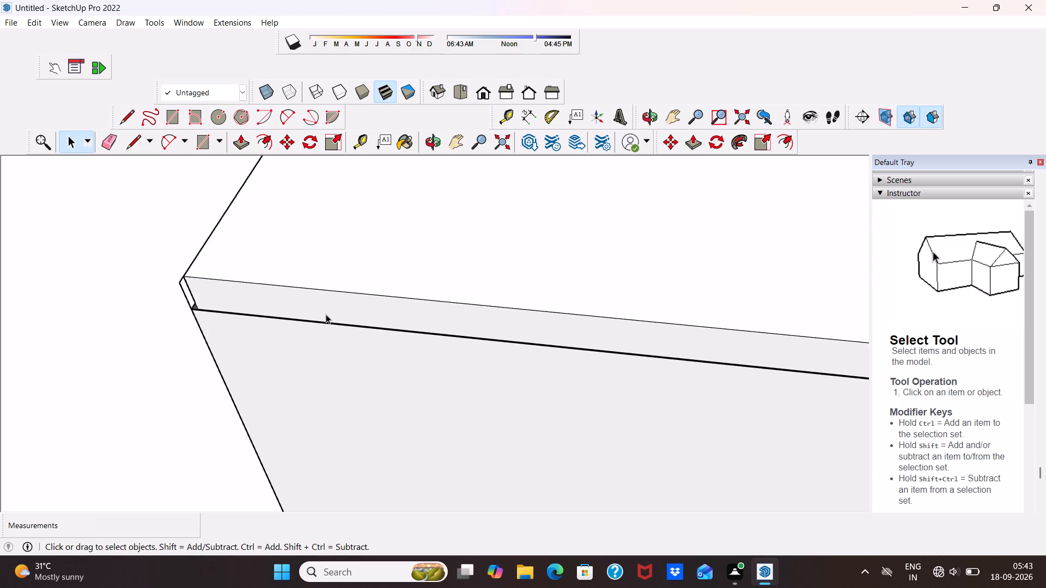
scroll(326, 314, "up", 6)
middle_click_drag(290, 311, 525, 256)
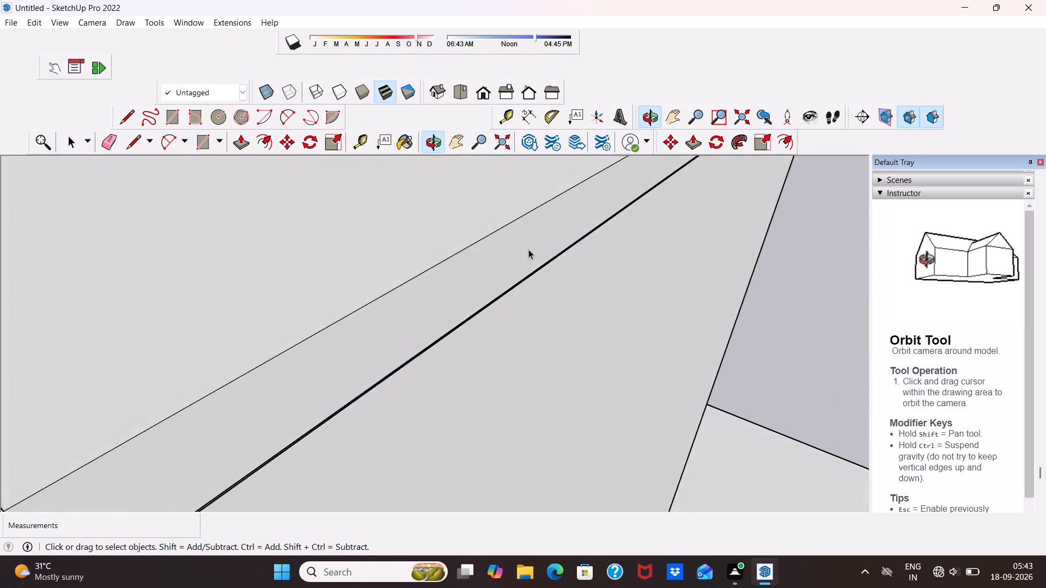
scroll(524, 243, "down", 8)
middle_click_drag(368, 362, 325, 323)
scroll(321, 326, "up", 8)
middle_click_drag(350, 354, 414, 405)
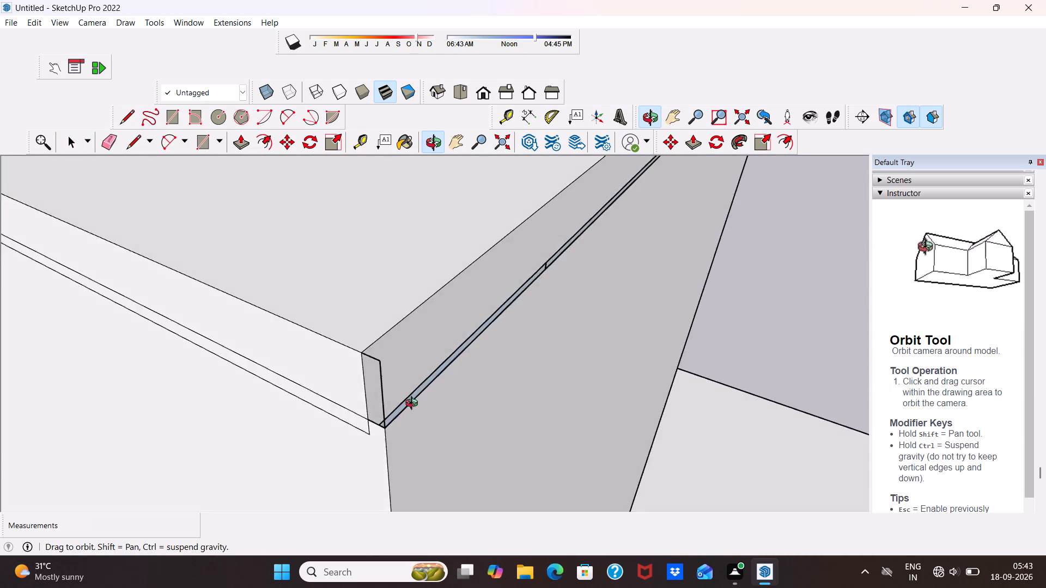
middle_click_drag(414, 405, 373, 326)
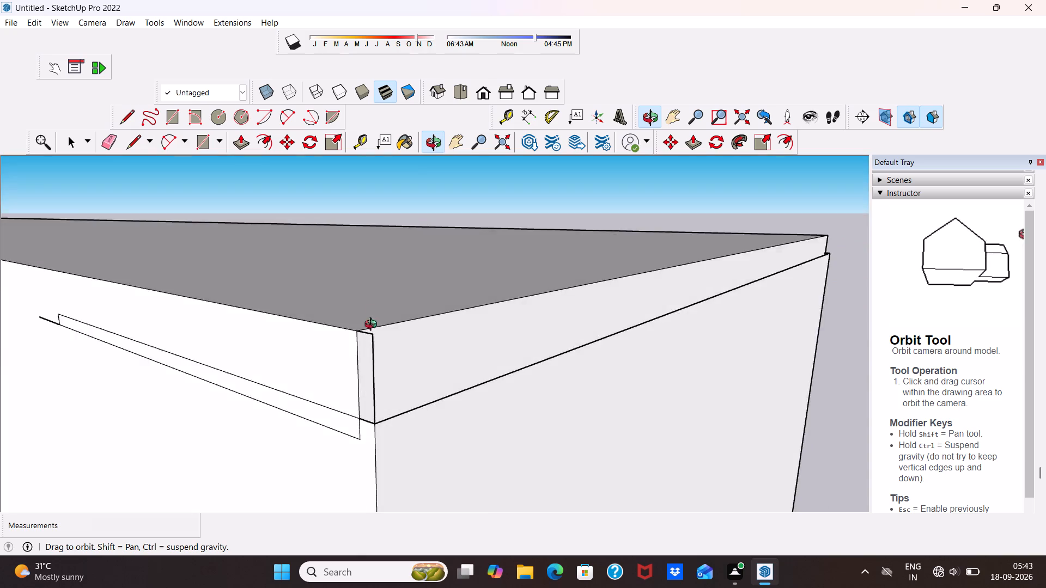
middle_click_drag(373, 326, 512, 391)
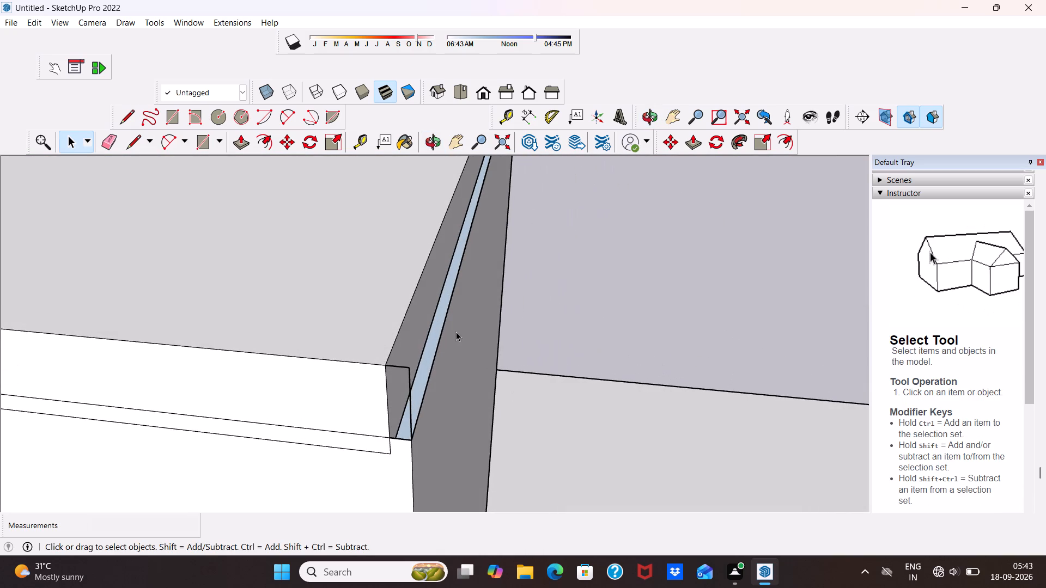
left_click(402, 346)
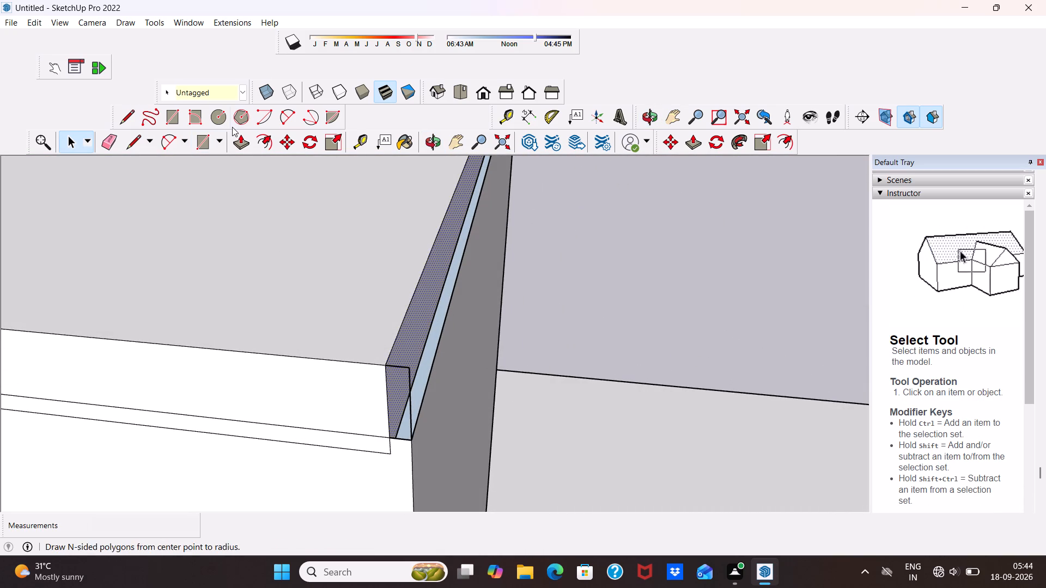
left_click(241, 136)
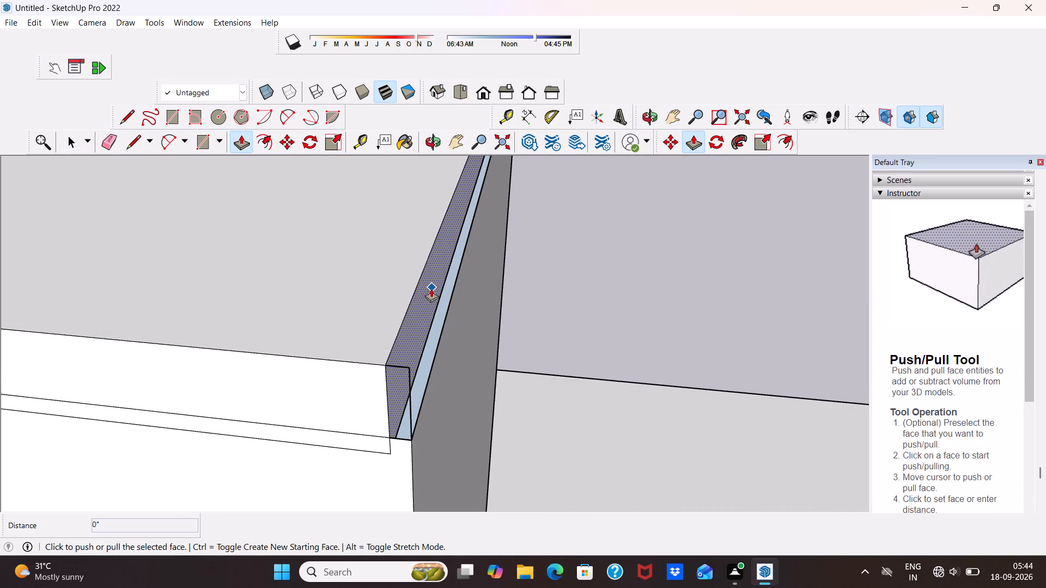
left_click_drag(424, 293, 433, 295)
left_click_drag(420, 303, 436, 306)
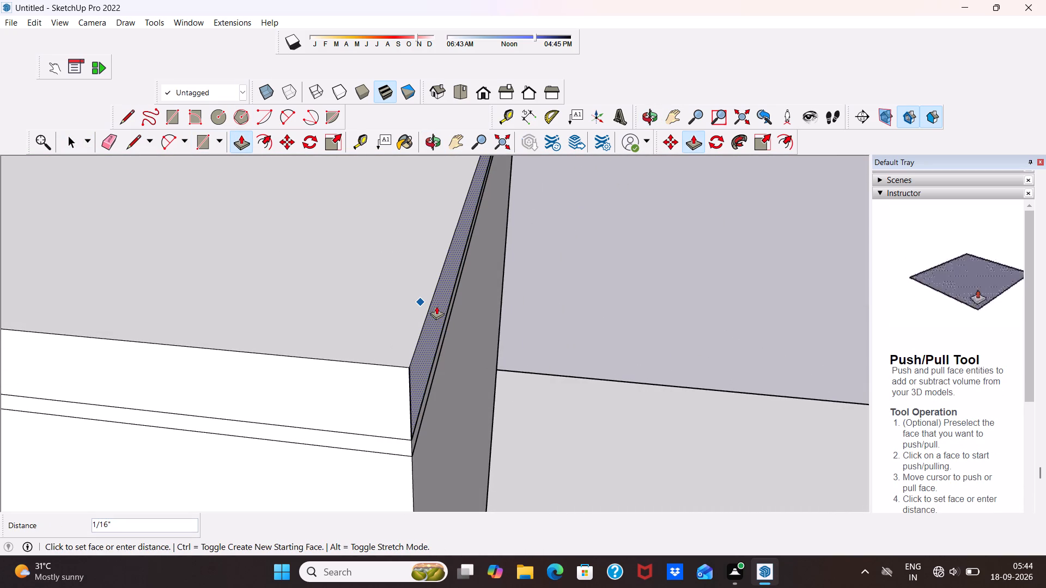
left_click_drag(436, 306, 459, 309)
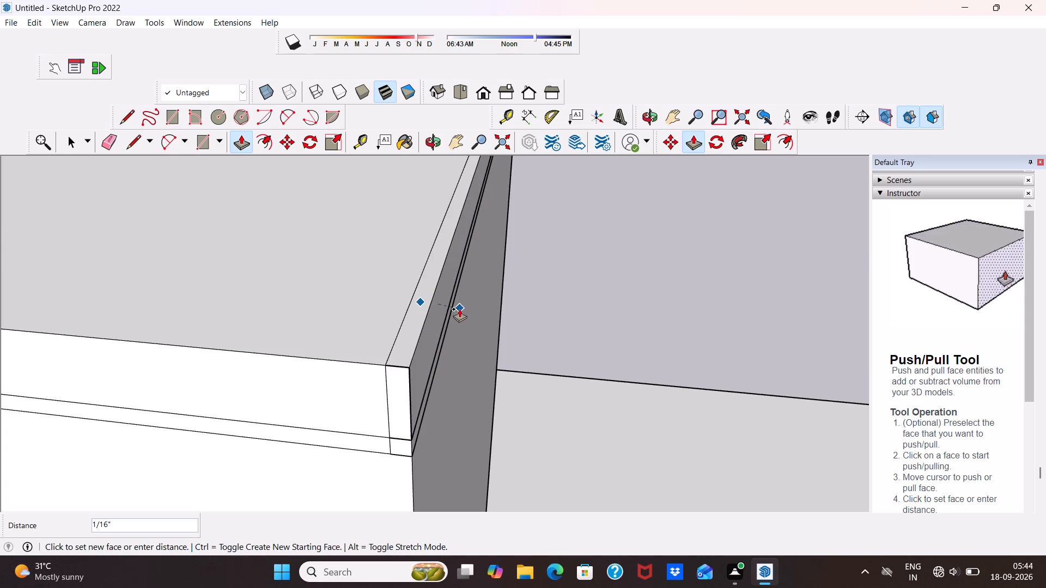
middle_click_drag(451, 305, 475, 292)
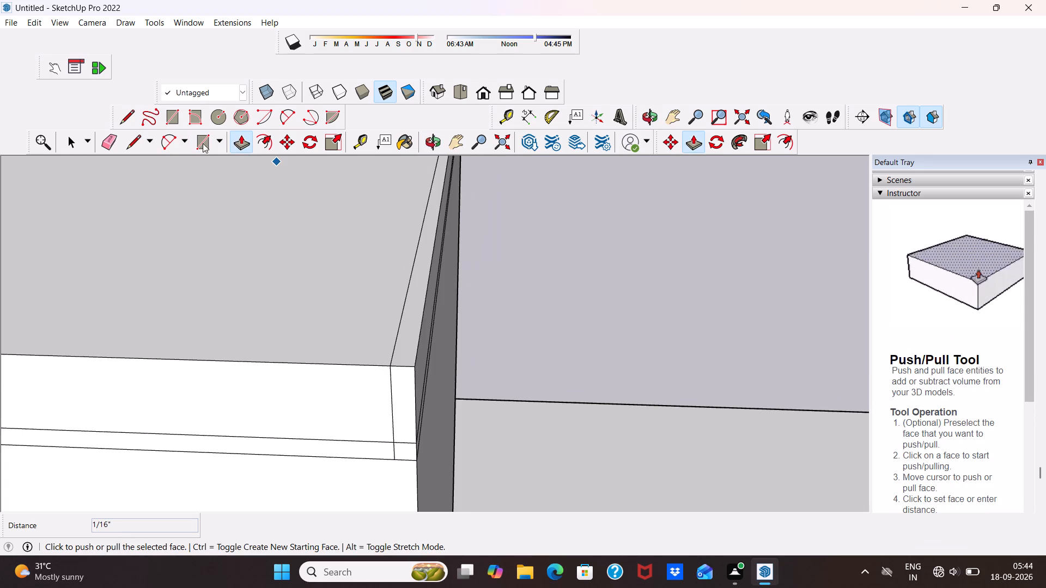
Erase the seam line along the front edge of the side wall's top and its short vertical continuation on the inner face.
left_click(104, 143)
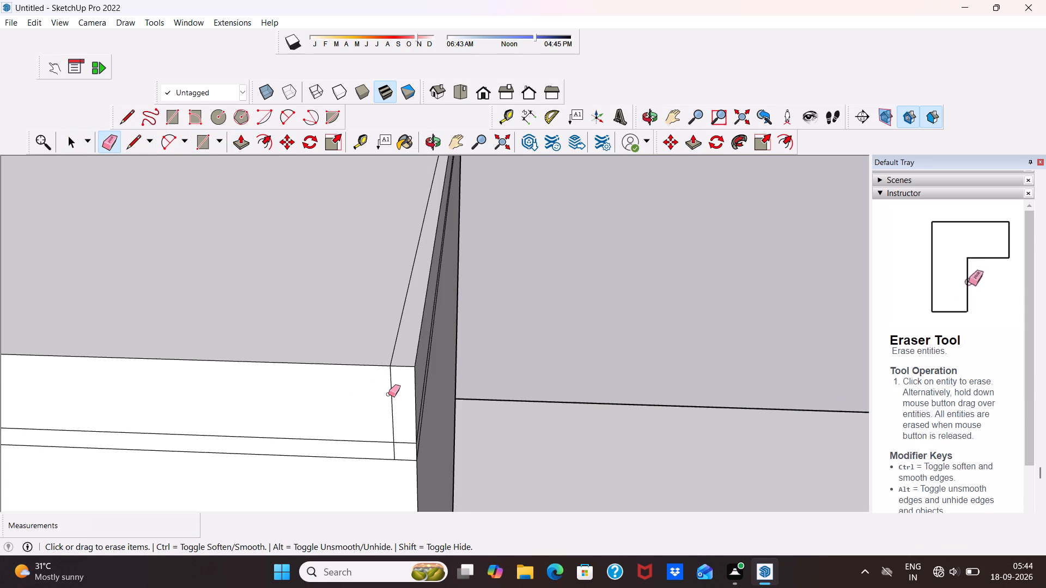
left_click(388, 394)
left_click(397, 345)
left_click(390, 383)
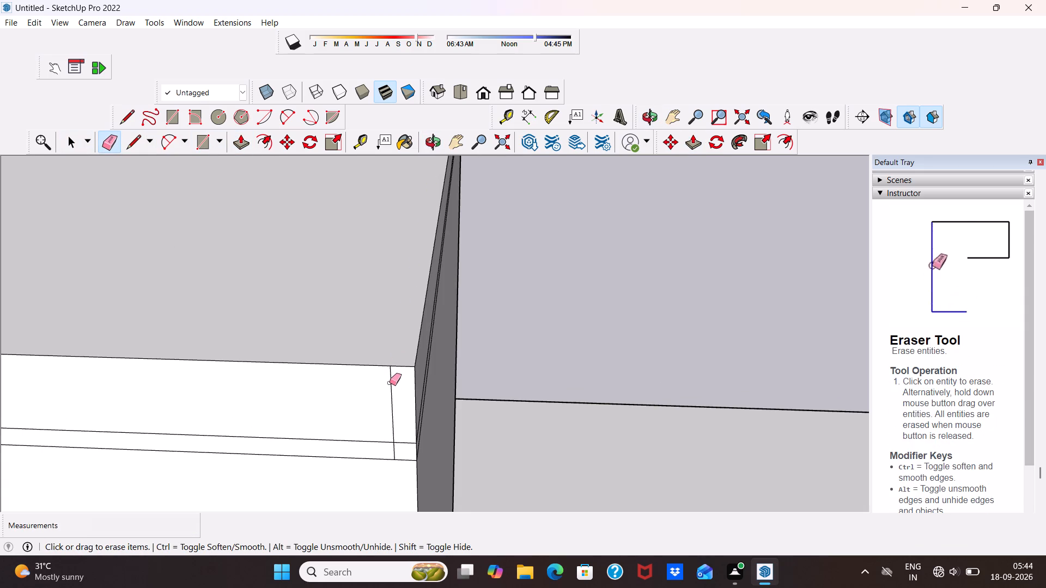
left_click(388, 386)
left_click(398, 449)
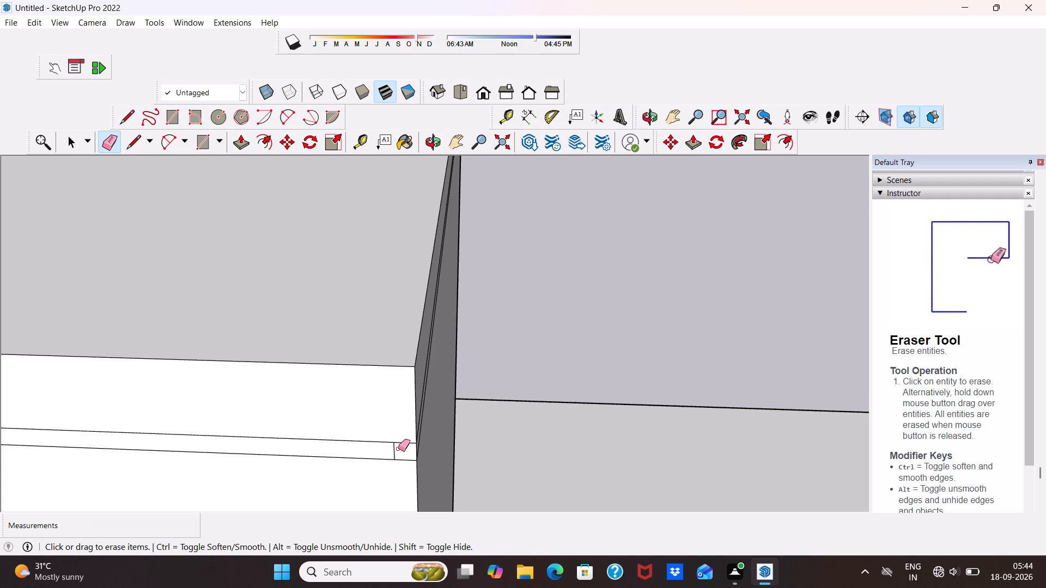
left_click(397, 444)
left_click(394, 453)
Erase the two long horizontal lines and the leftover short fragments near the top of the side wall's inner face.
left_click(394, 460)
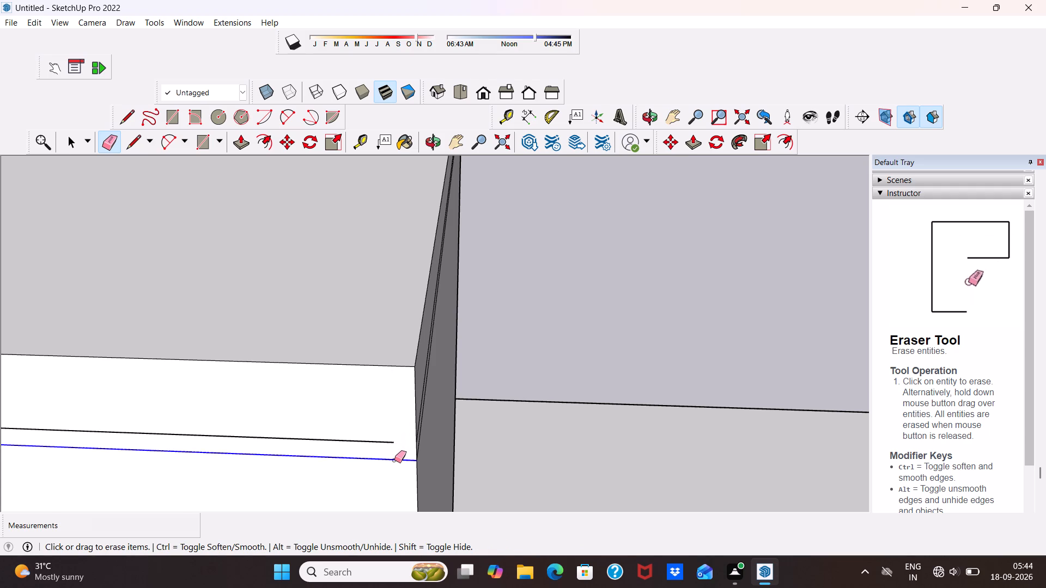
left_click(384, 444)
left_click(384, 440)
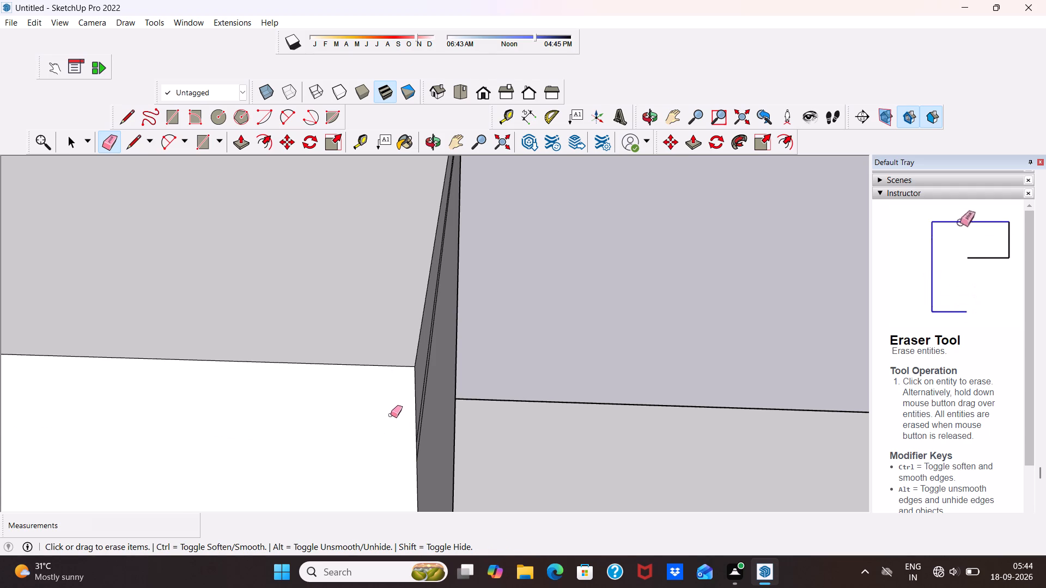
scroll(391, 406, "down", 16)
scroll(205, 376, "up", 3)
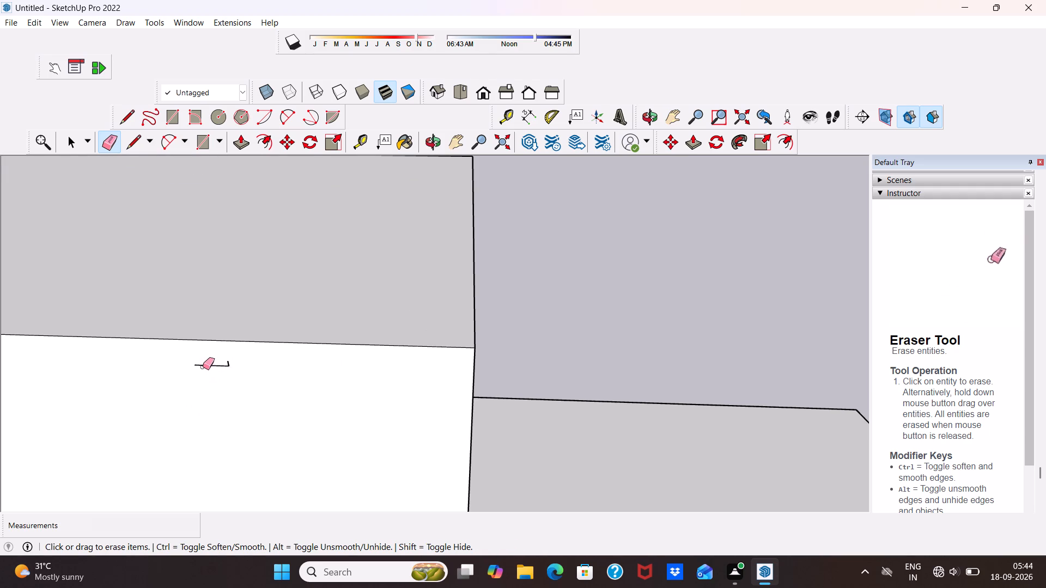
left_click(203, 367)
left_click(218, 367)
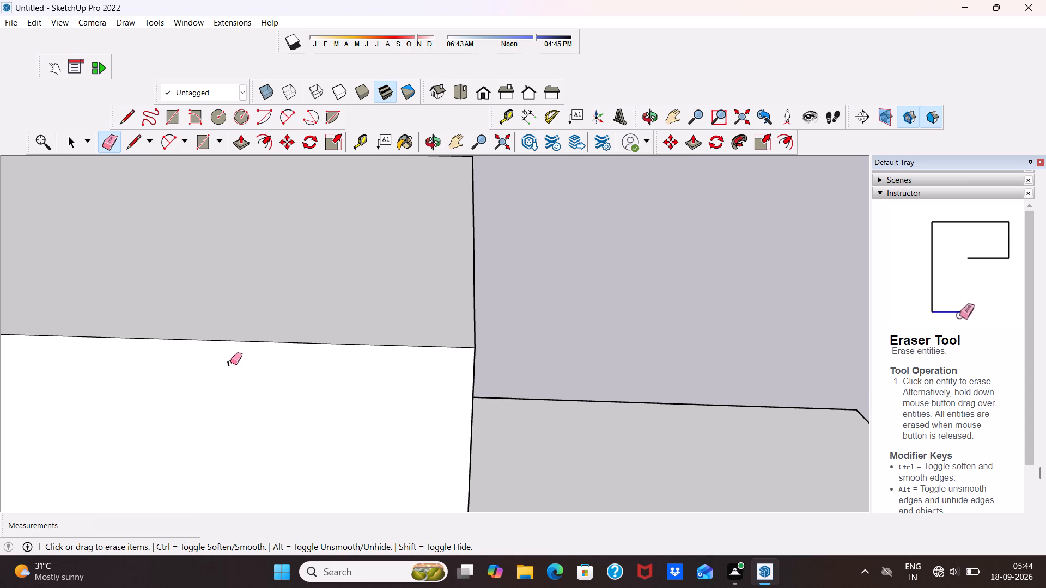
left_click(229, 364)
Erase the two horizontal seam lines just below the top edge on the side wall's front end face.
middle_click_drag(500, 365, 115, 354)
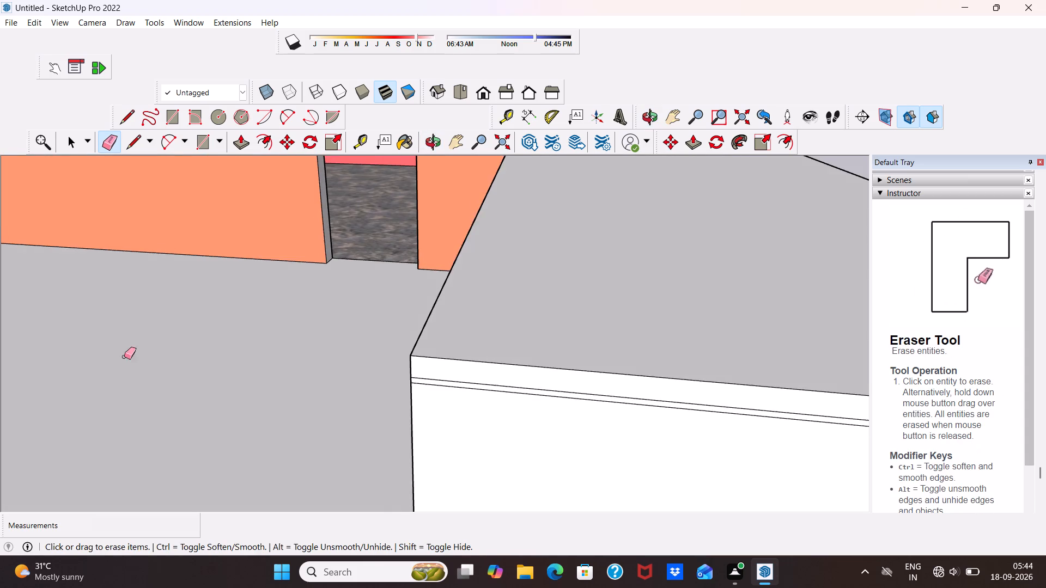
scroll(473, 425, "up", 4)
left_click(482, 372)
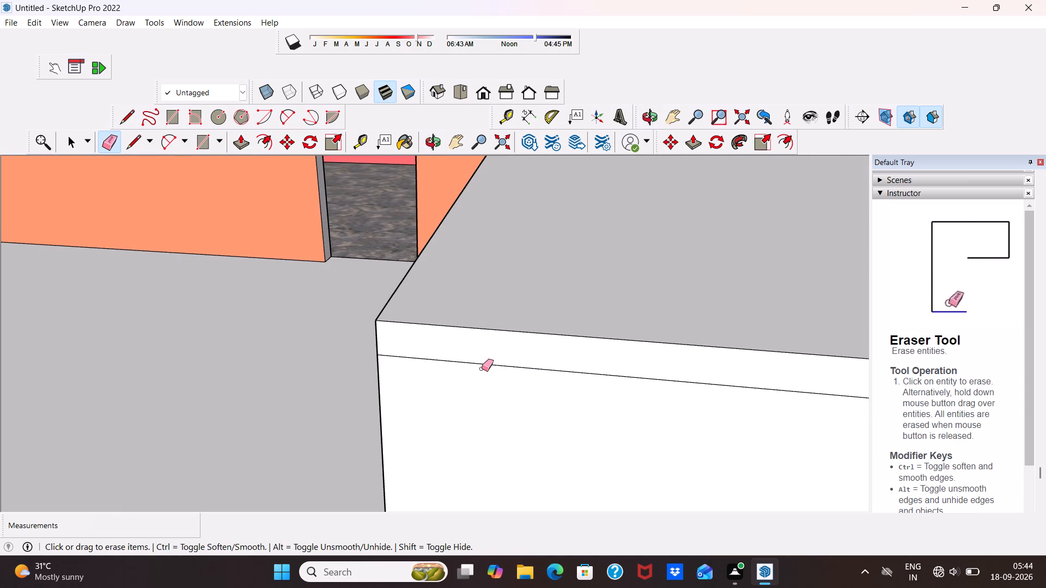
left_click(485, 363)
scroll(455, 347, "down", 2)
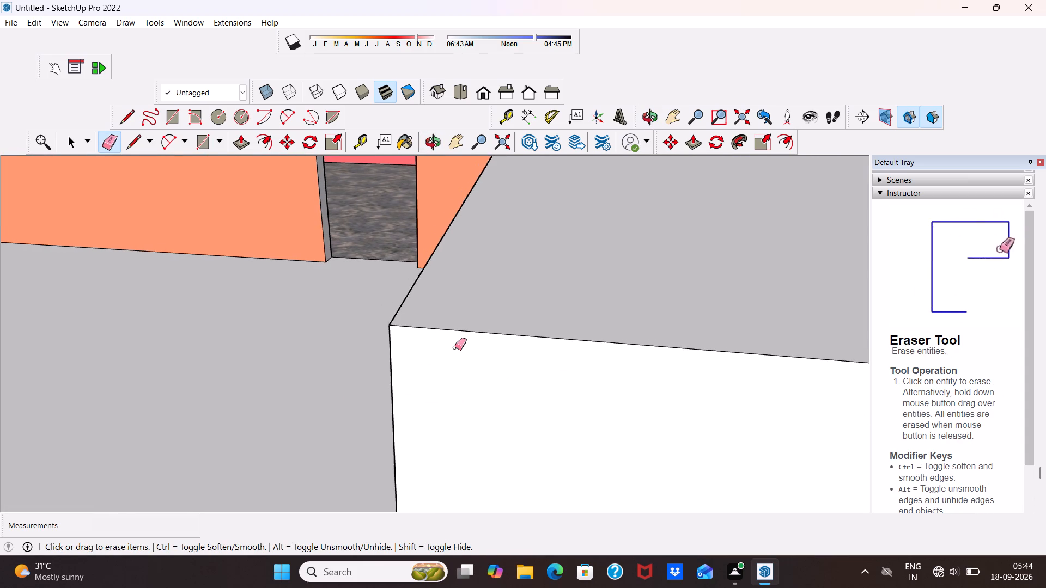
Examine the side wall's cleaned top and end face and the ground-floor front wall opening from several angles.
scroll(455, 347, "up", 2)
scroll(455, 347, "down", 3)
middle_click_drag(455, 347, 485, 301)
scroll(485, 298, "down", 6)
left_click_drag(518, 341, 534, 317)
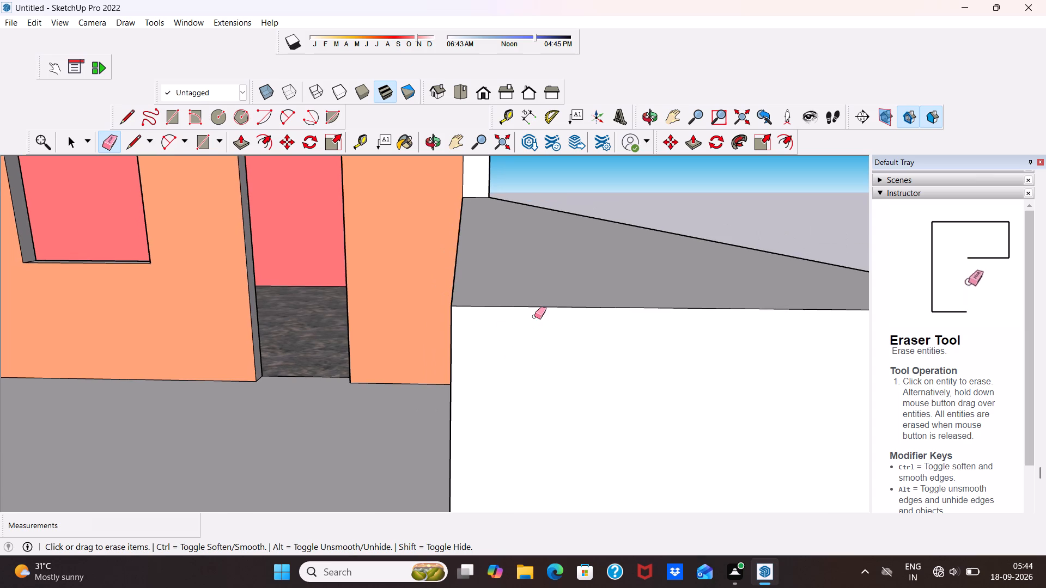
key("space")
middle_click_drag(544, 316, 534, 302)
scroll(535, 302, "up", 1)
scroll(528, 281, "down", 3)
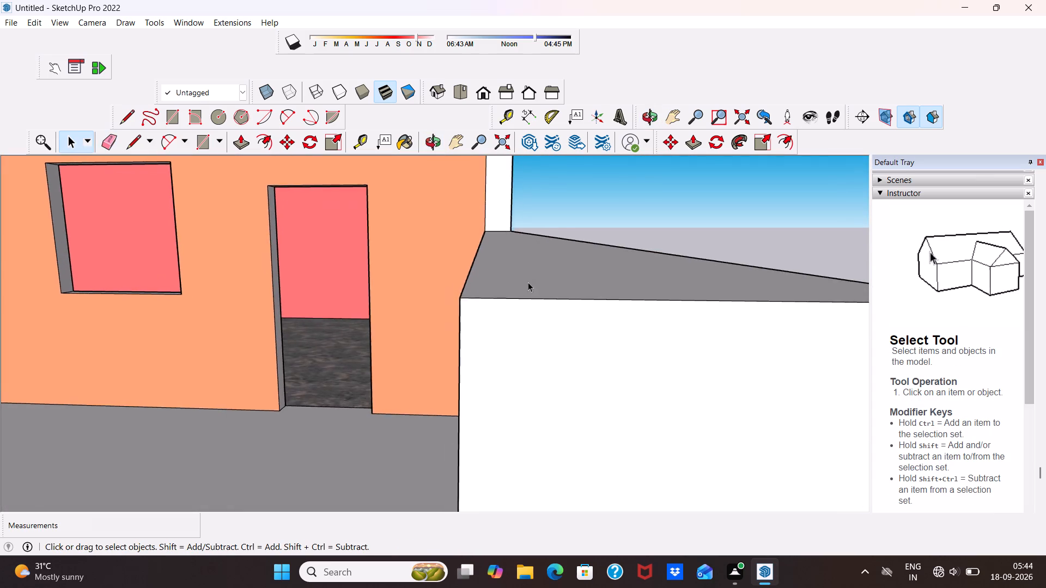
scroll(528, 282, "down", 2)
scroll(531, 227, "down", 8)
middle_click_drag(523, 230, 539, 357)
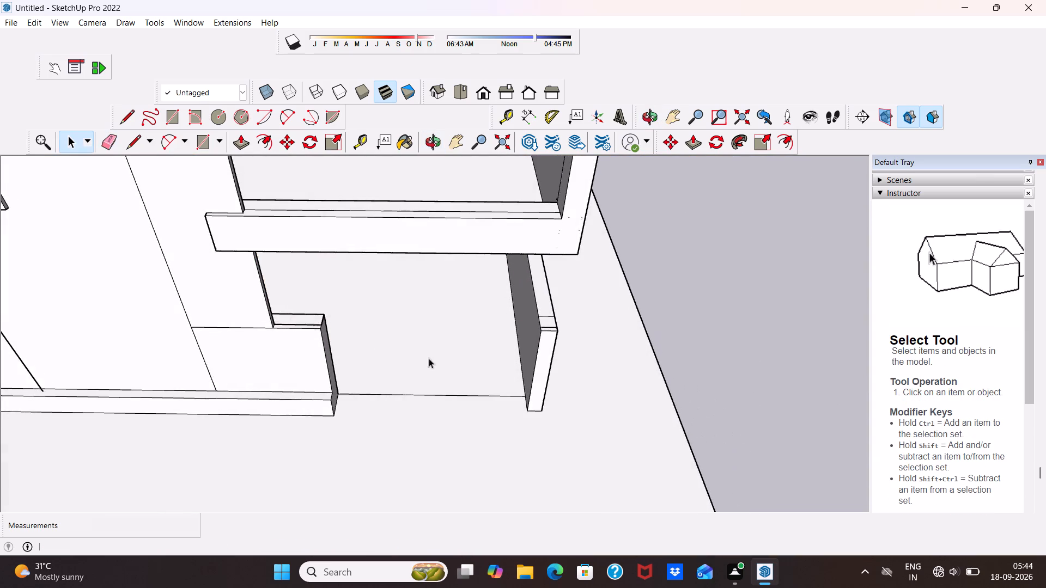
scroll(353, 330, "up", 3)
scroll(177, 321, "up", 3)
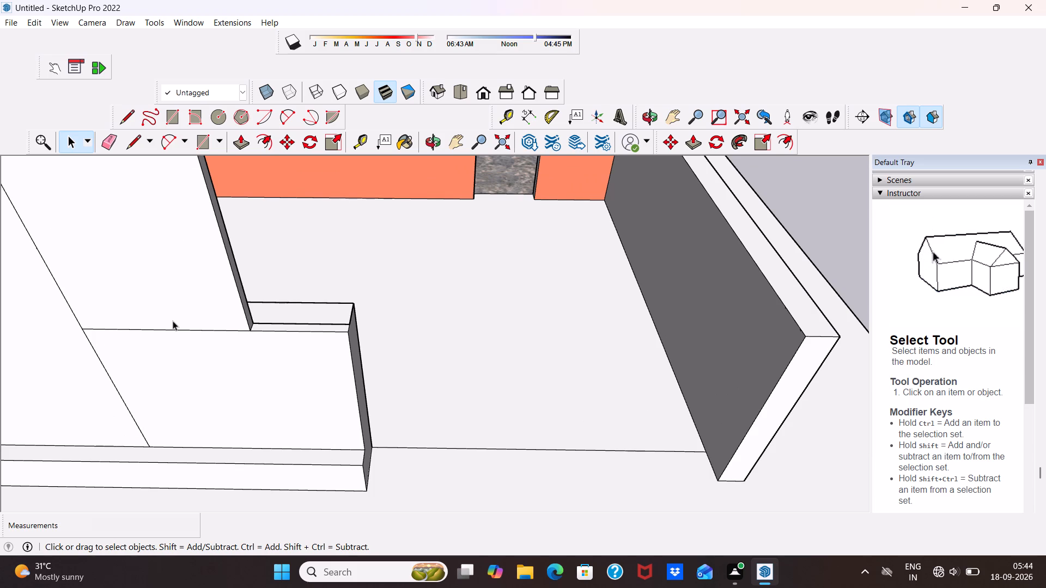
scroll(101, 174, "down", 20)
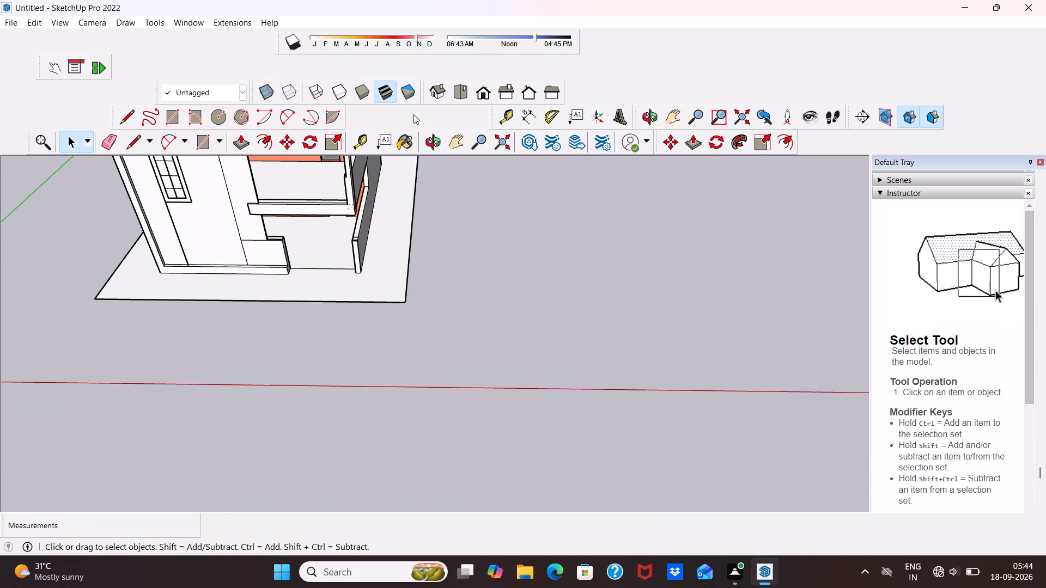
Inspect the front elevation in the Front view, including the tower's roof slab and the upper-floor facade.
left_click(479, 91)
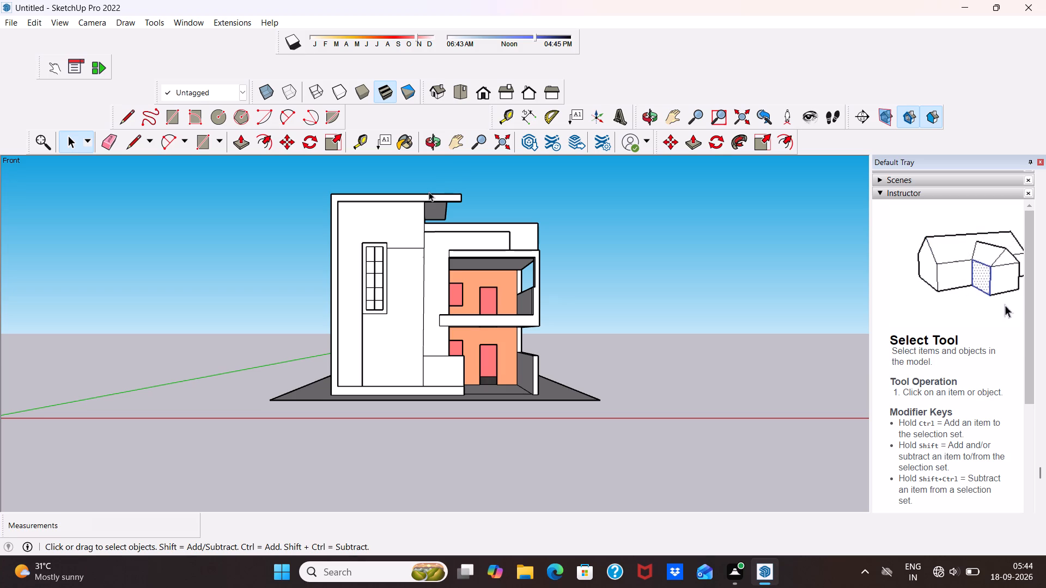
scroll(429, 192, "up", 4)
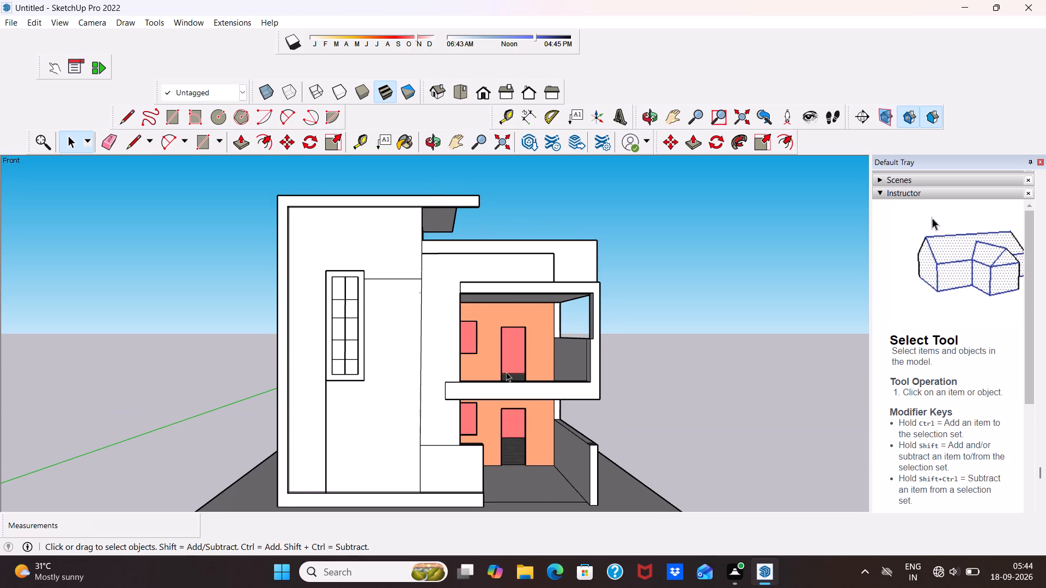
middle_click_drag(506, 372, 291, 419)
scroll(372, 380, "up", 4)
scroll(423, 354, "up", 5)
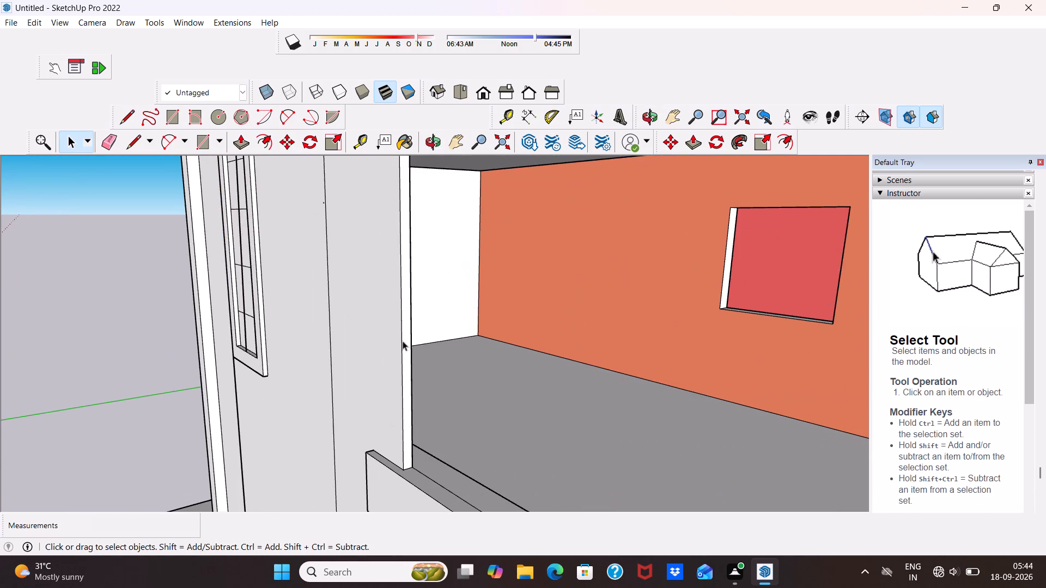
middle_click_drag(415, 357, 335, 333)
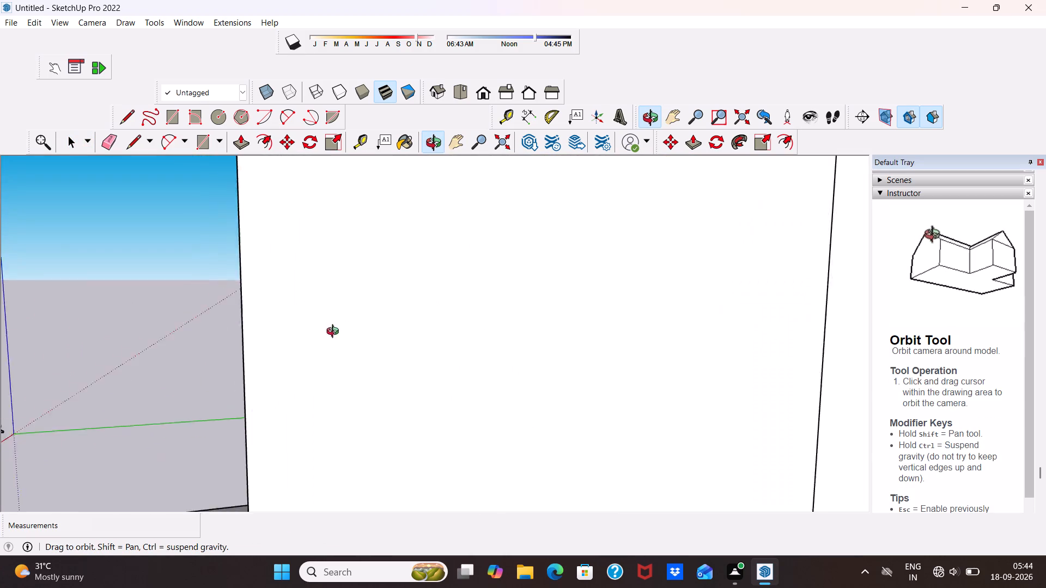
middle_click_drag(335, 333, 278, 391)
middle_click_drag(257, 401, 380, 259)
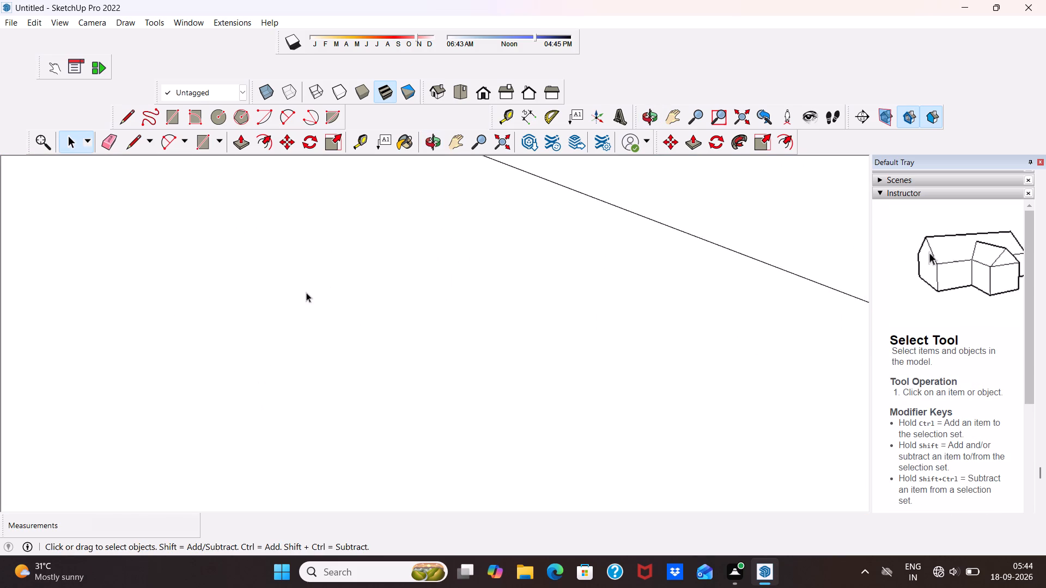
scroll(195, 319, "down", 10)
scroll(492, 111, "up", 2)
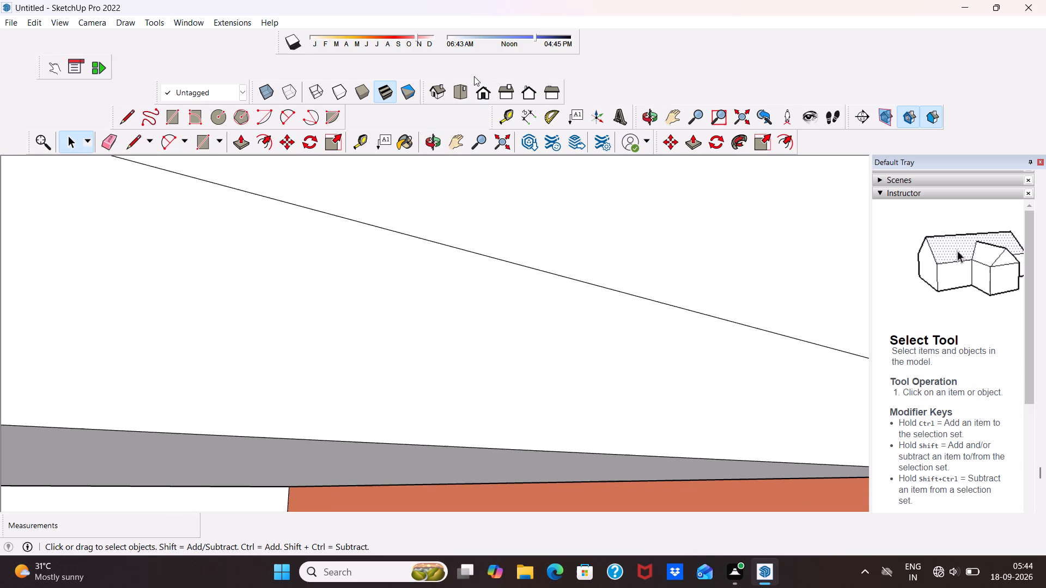
left_click(485, 90)
scroll(460, 142, "down", 10)
scroll(530, 273, "up", 1)
scroll(530, 273, "down", 1)
middle_click_drag(530, 273, 386, 343)
scroll(435, 332, "down", 9)
middle_click_drag(657, 355, 661, 336)
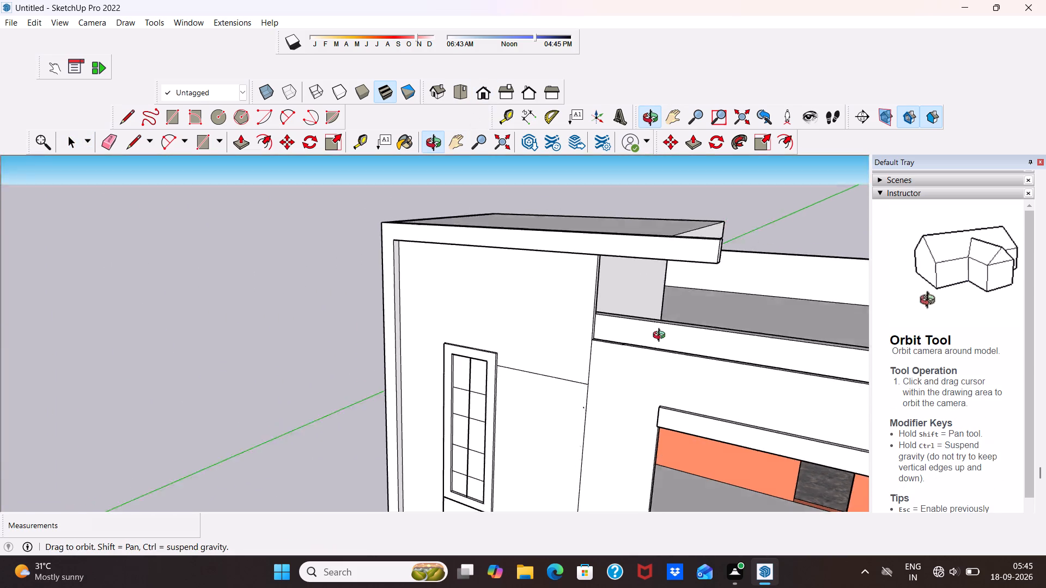
middle_click_drag(661, 336, 573, 277)
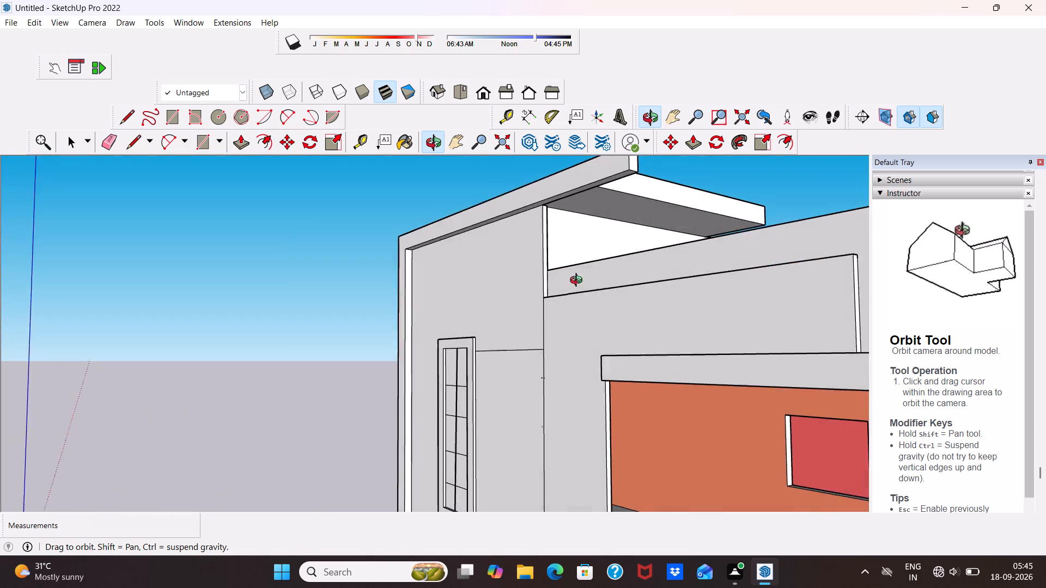
Push/Pull the inner face of the upper-floor balcony's front frame 9 1/8" toward the front, thinning the frame.
scroll(587, 295, "down", 8)
middle_click_drag(664, 378, 482, 406)
middle_click_drag(594, 483, 501, 474)
scroll(501, 474, "up", 1)
scroll(510, 452, "down", 3)
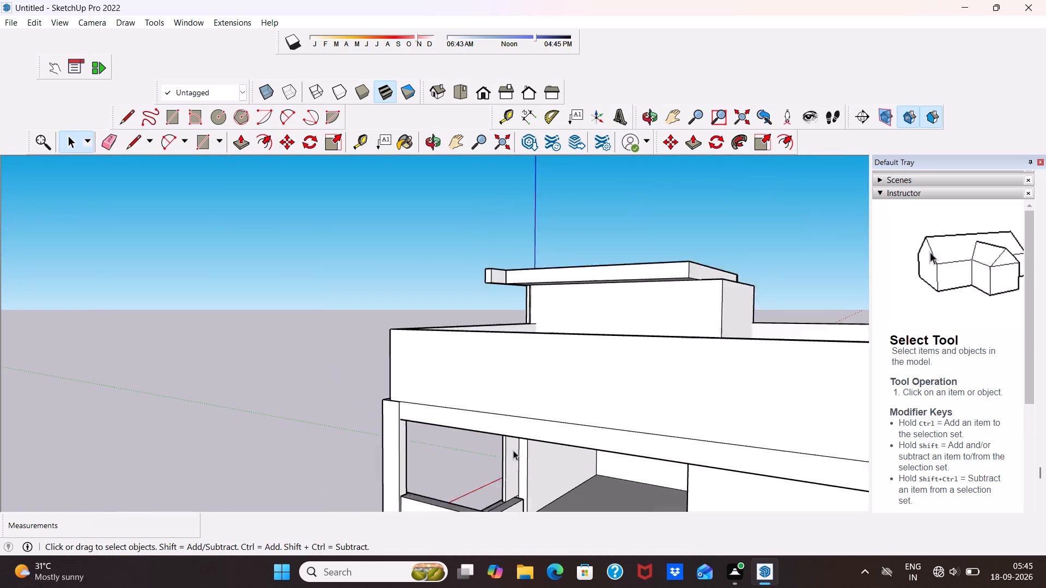
scroll(513, 450, "down", 2)
middle_click_drag(536, 487, 570, 496)
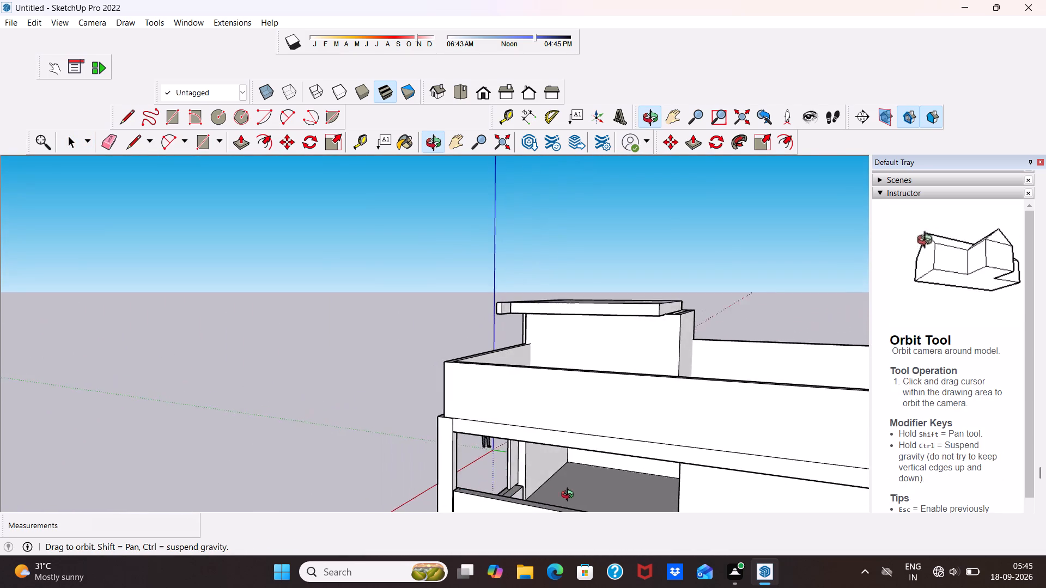
middle_click_drag(570, 496, 721, 502)
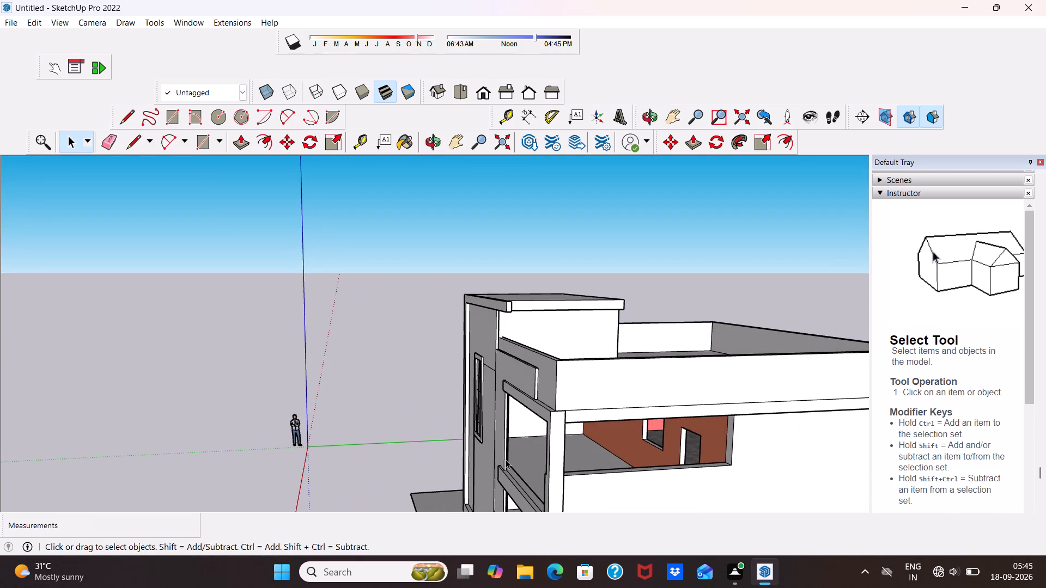
middle_click_drag(506, 460, 375, 477)
scroll(490, 500, "up", 3)
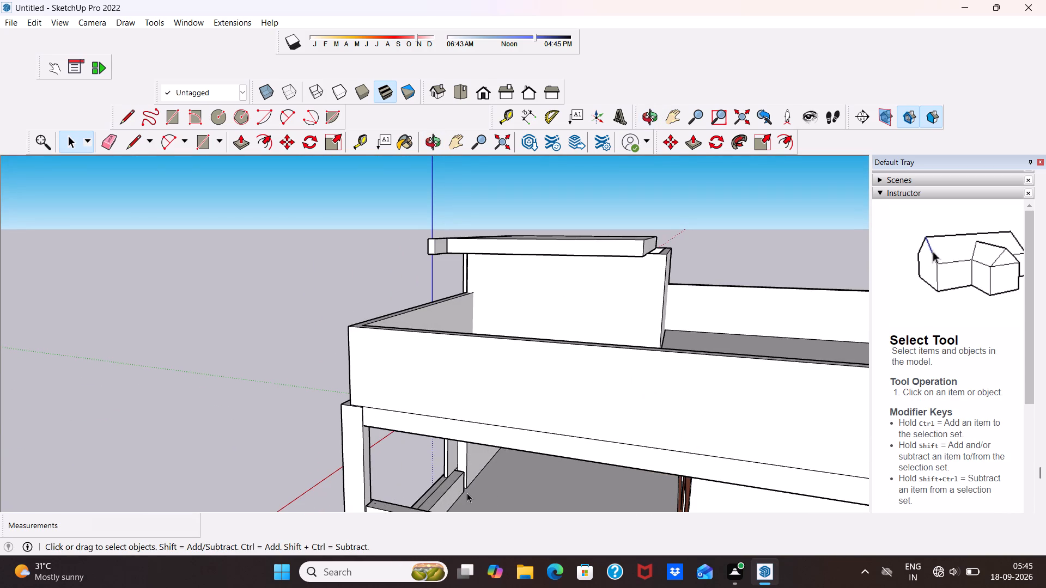
middle_click_drag(468, 494, 429, 486)
scroll(429, 486, "up", 5)
left_click(464, 496)
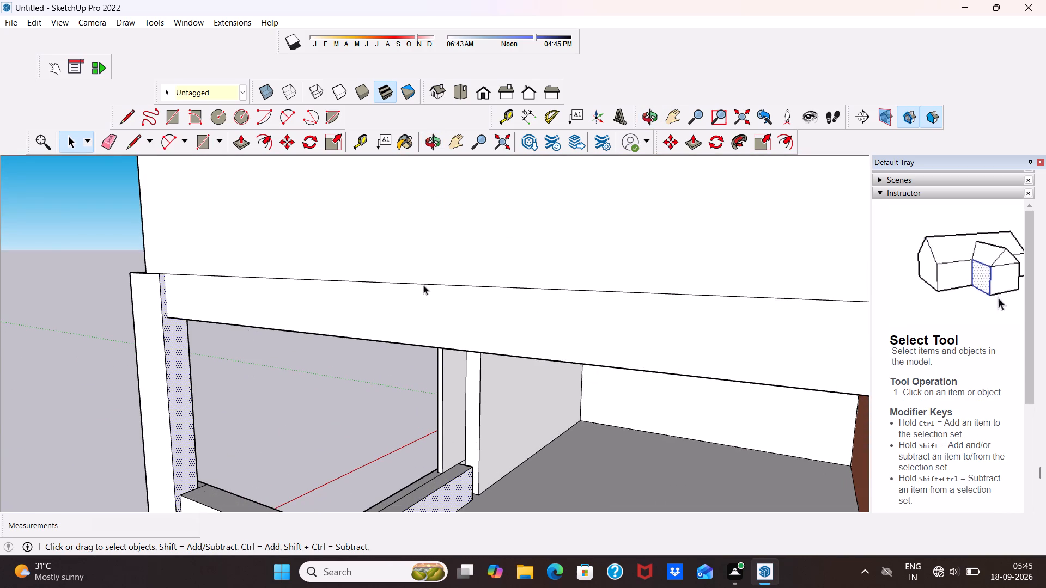
left_click(240, 142)
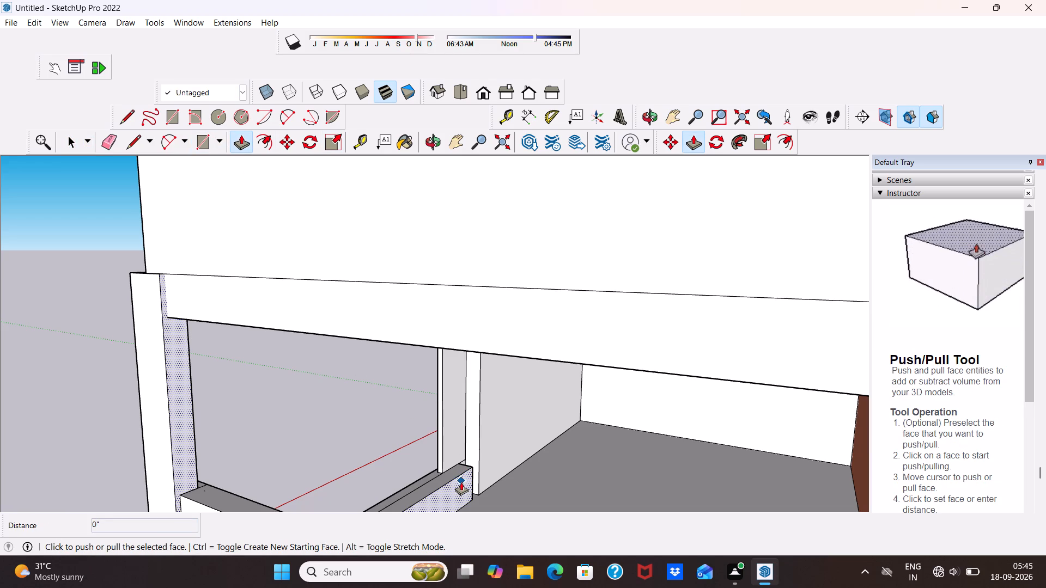
left_click_drag(461, 482, 456, 475)
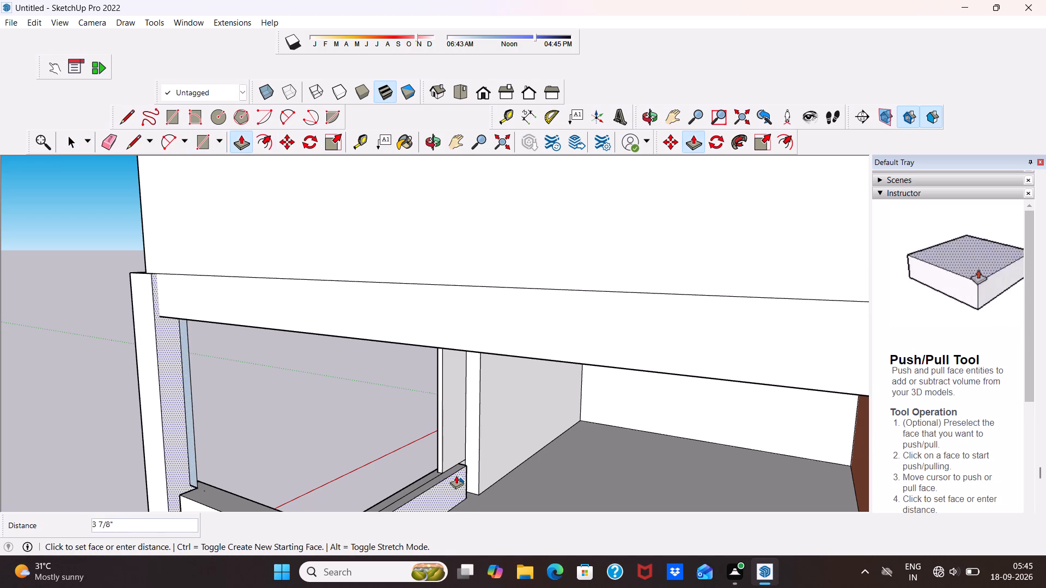
left_click_drag(456, 475, 454, 471)
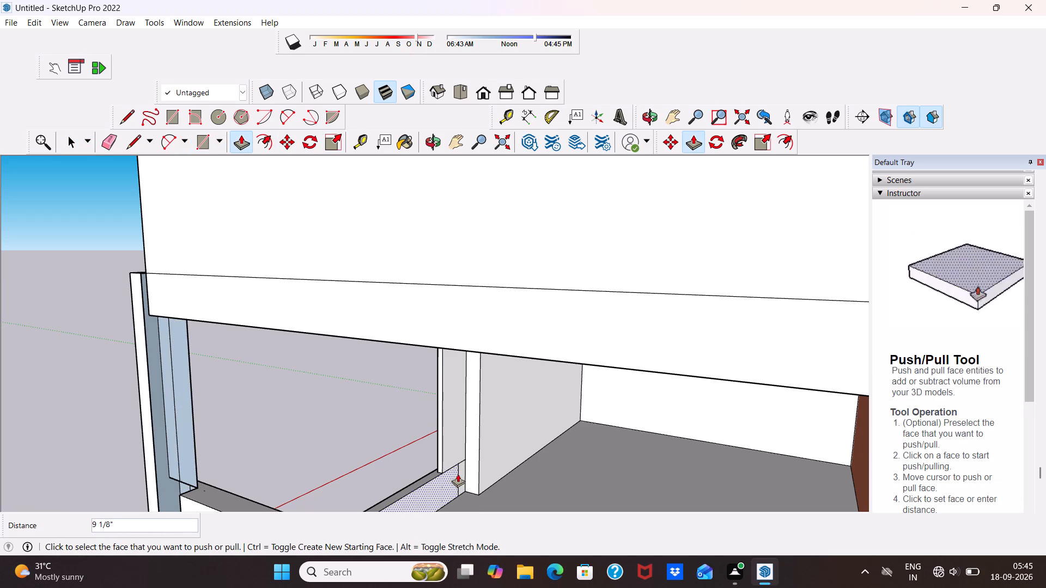
Inspect the balcony frame, its side opening and the roof parapet from the front, side and rear.
middle_click_drag(437, 446, 726, 429)
scroll(738, 451, "down", 1)
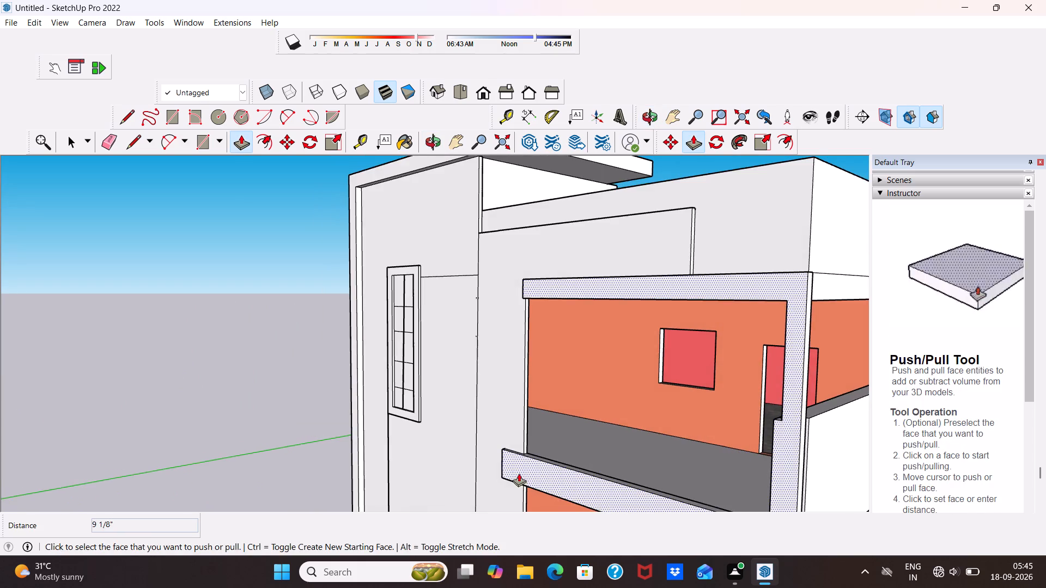
middle_click_drag(519, 473, 651, 454)
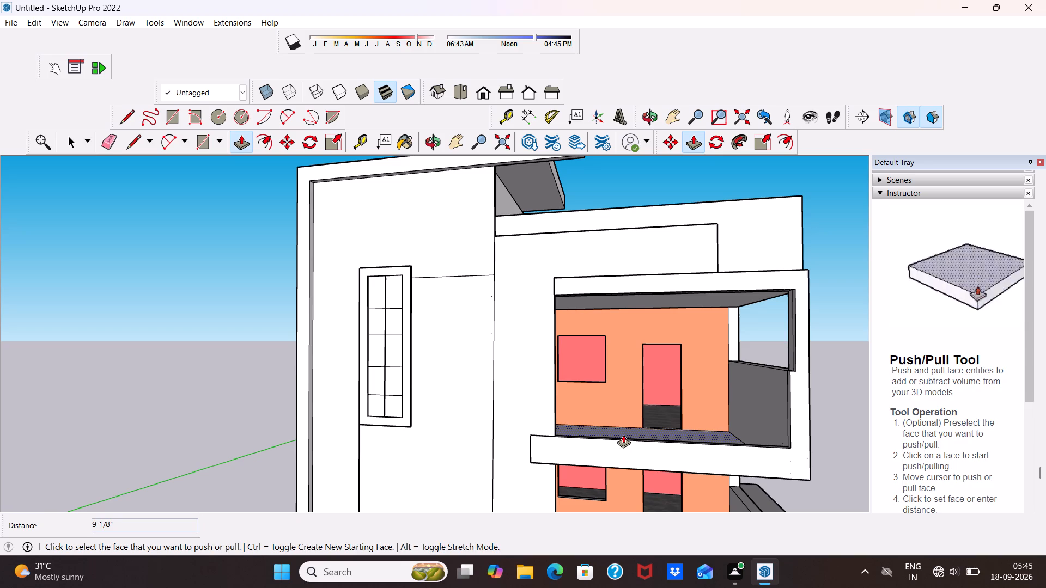
key("space")
scroll(290, 168, "down", 5)
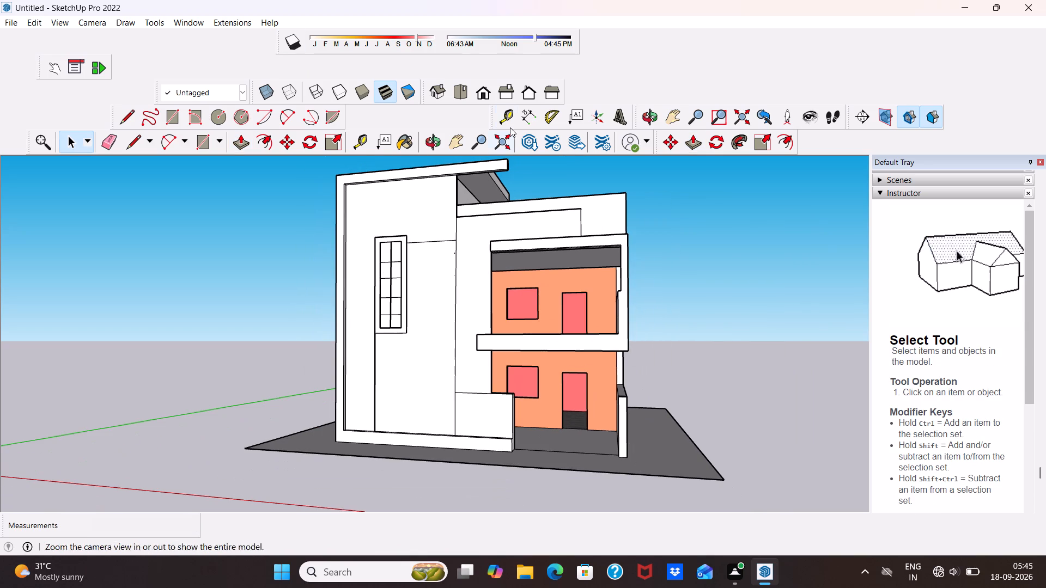
left_click(483, 97)
scroll(492, 225, "down", 2)
middle_click_drag(489, 232, 489, 235)
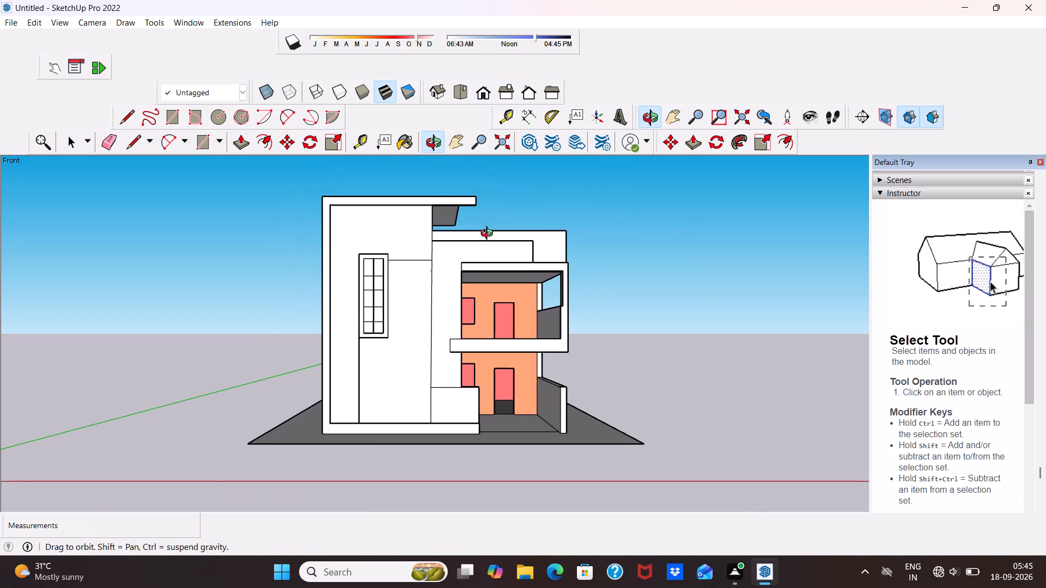
middle_click_drag(489, 235, 483, 324)
middle_click_drag(339, 234, 318, 134)
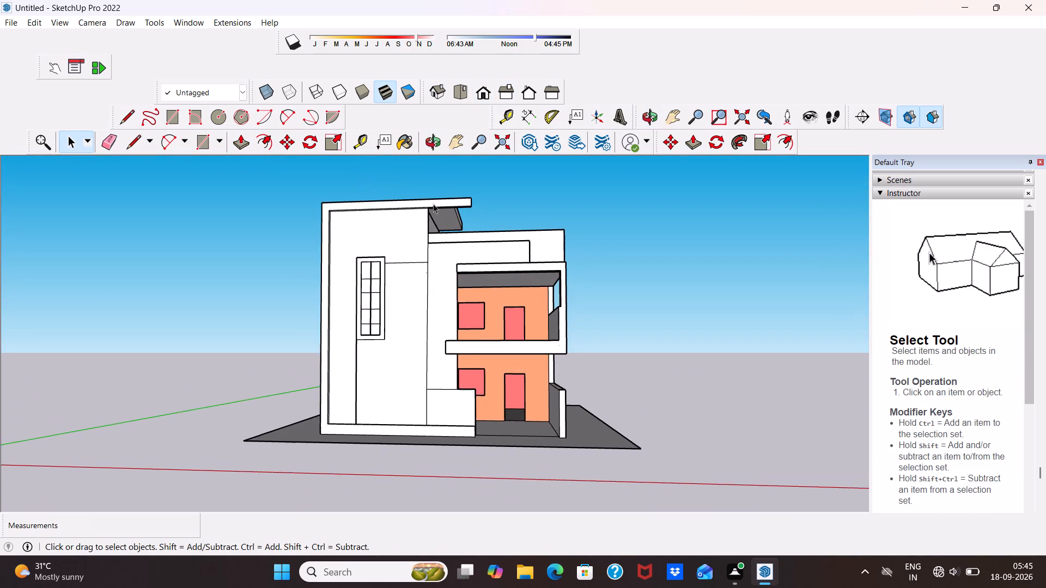
scroll(586, 239, "up", 4)
middle_click_drag(582, 244, 303, 274)
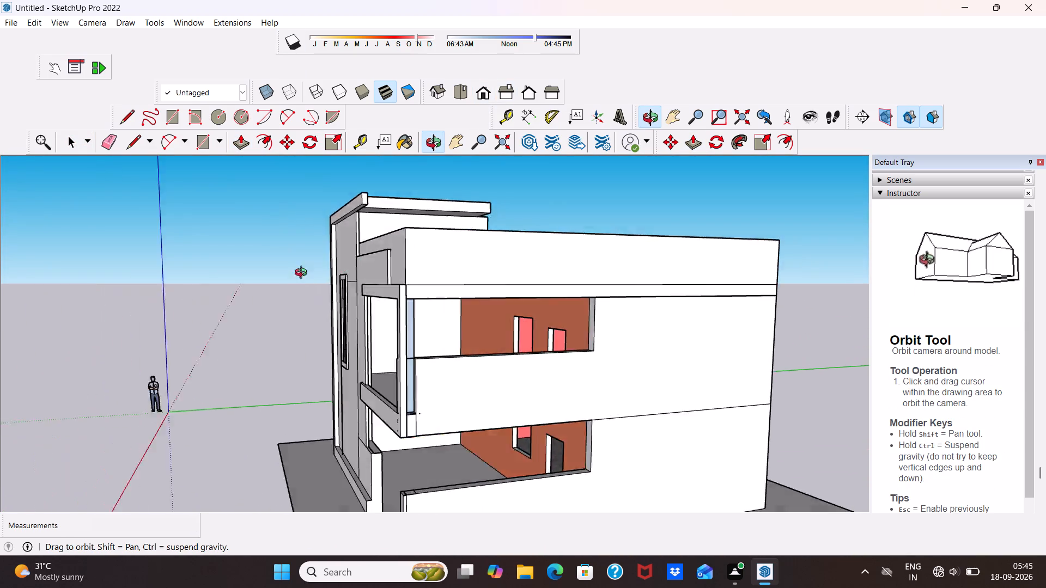
middle_click_drag(303, 274, 265, 277)
scroll(265, 277, "up", 2)
scroll(373, 293, "down", 2)
middle_click_drag(493, 320, 363, 317)
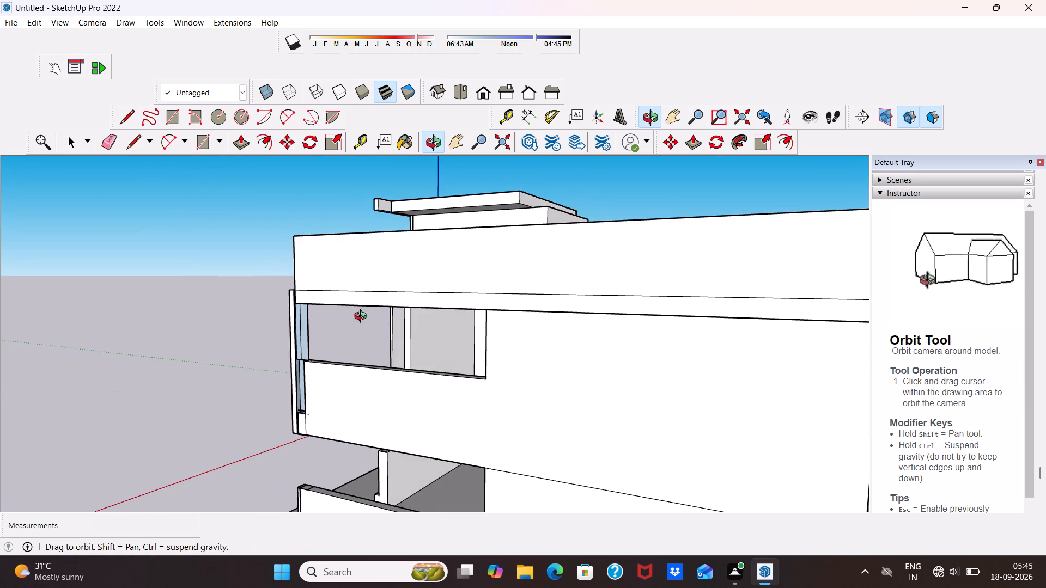
middle_click_drag(363, 317, 415, 297)
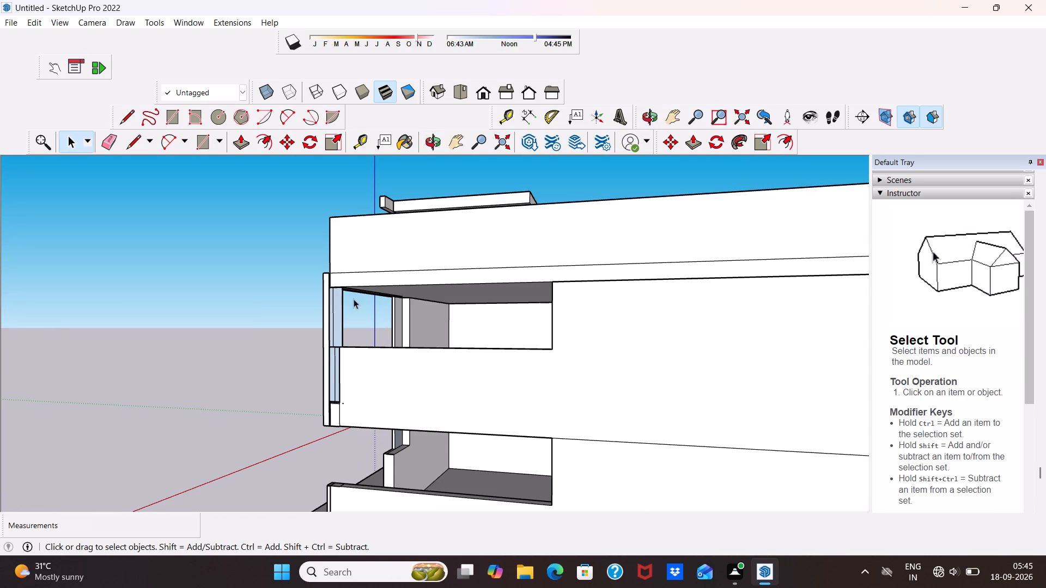
middle_click_drag(394, 293, 536, 352)
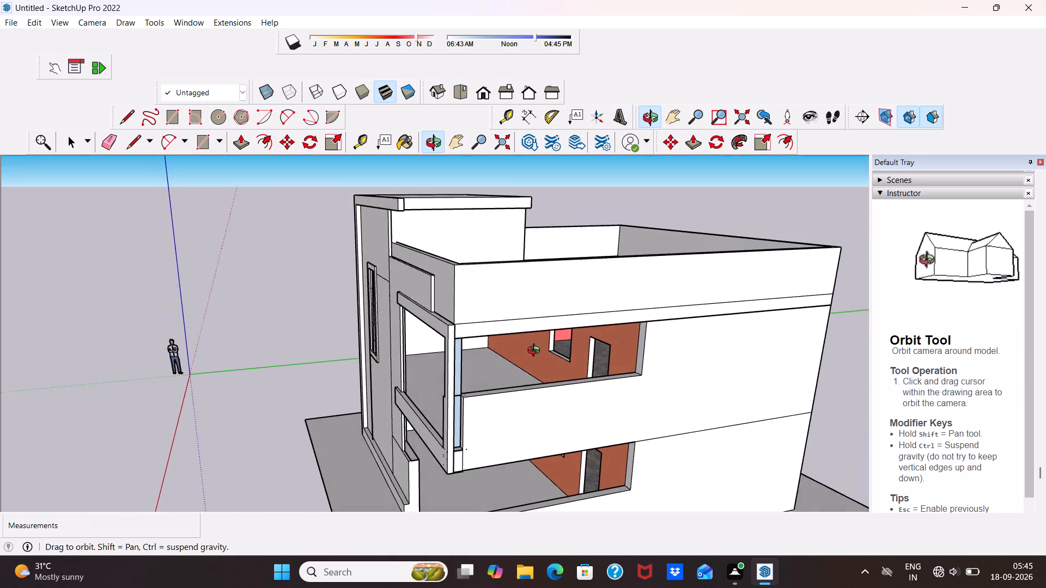
middle_click_drag(536, 352, 508, 409)
middle_click_drag(556, 314, 256, 266)
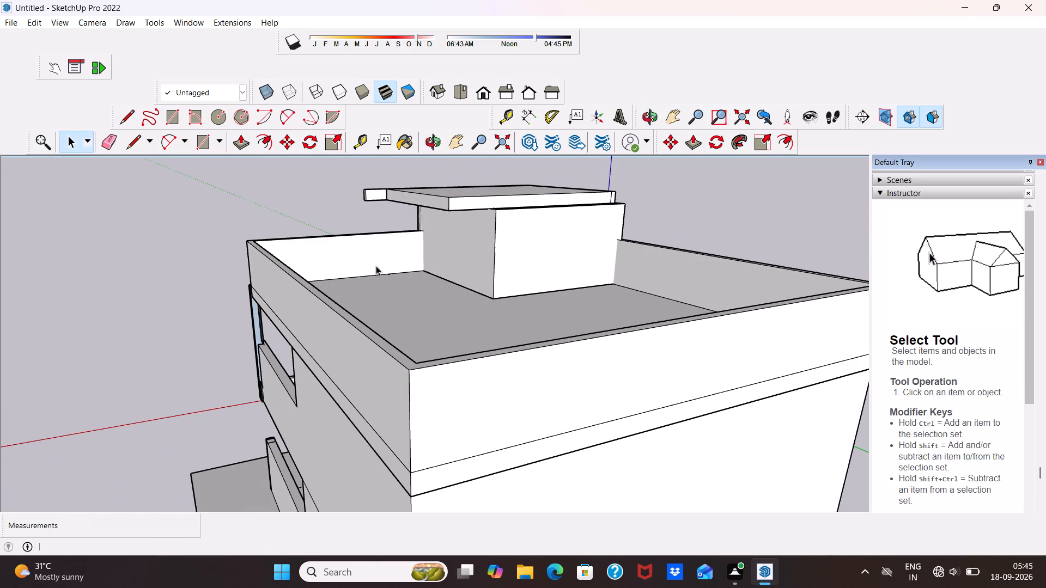
Open the tower's roof slab group and Push/Pull the slab's rear edge face outward toward the tower's back wall.
middle_click_drag(516, 234, 457, 317)
scroll(591, 236, "up", 2)
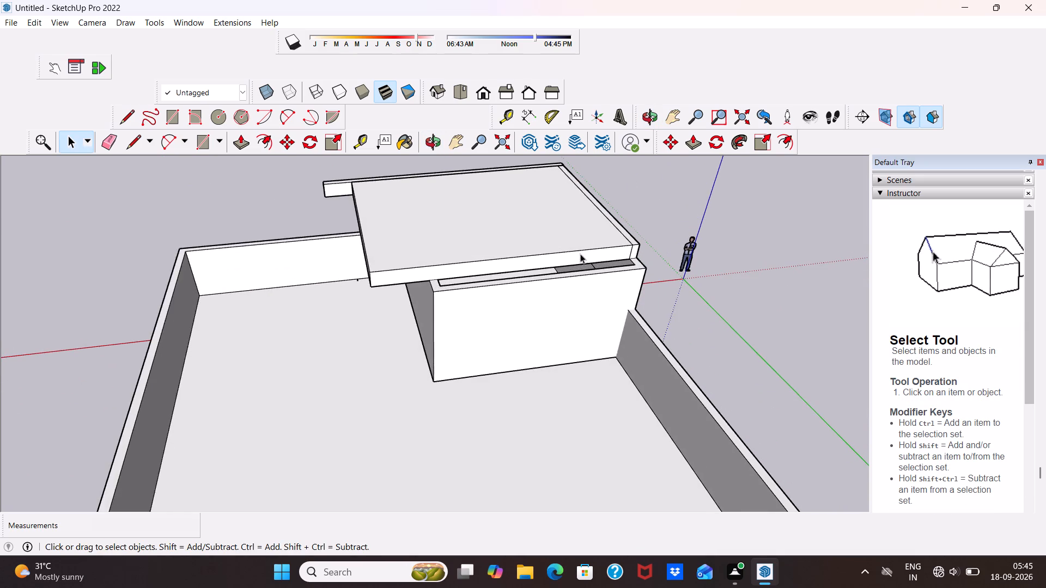
scroll(576, 258, "up", 1)
double_click(569, 259)
left_click(569, 259)
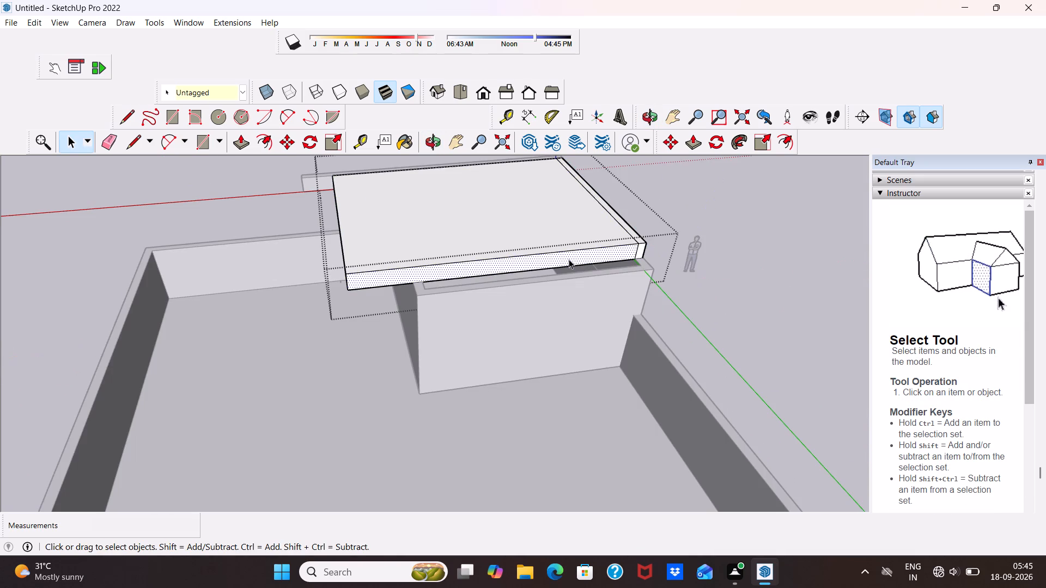
left_click(244, 140)
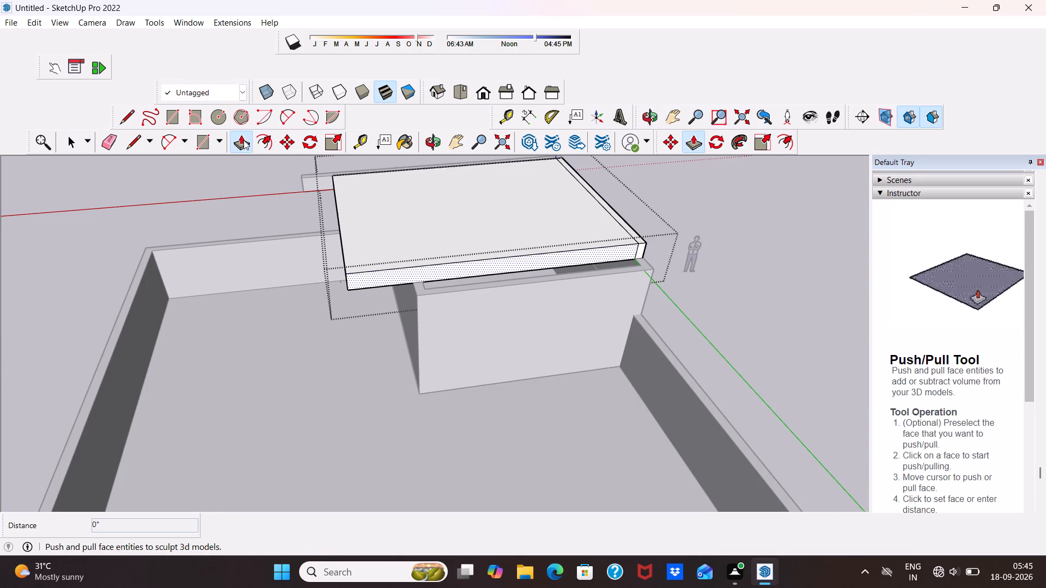
left_click_drag(512, 261, 524, 283)
middle_click_drag(559, 259, 347, 249)
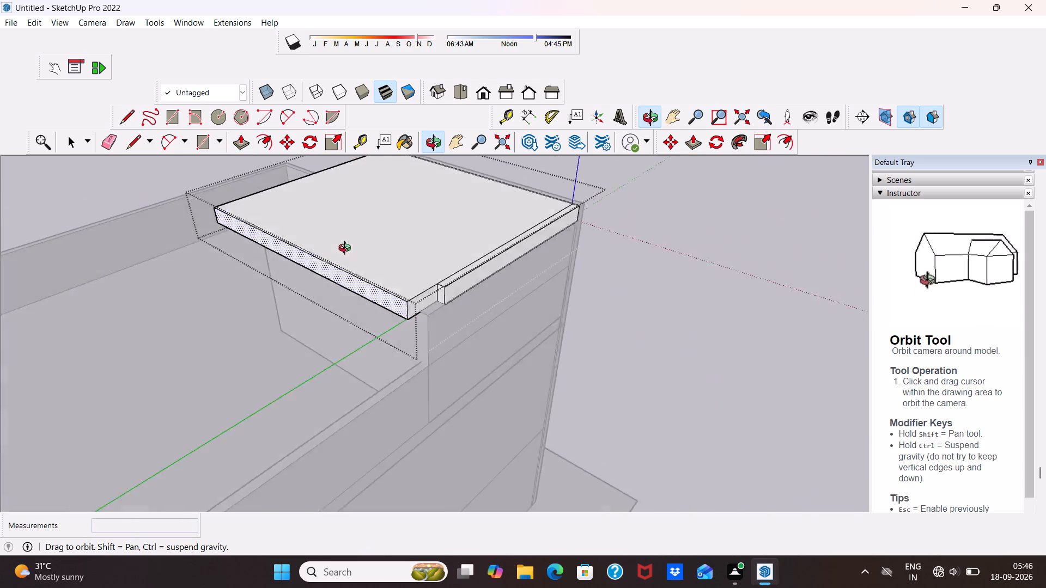
Push/Pull the end face of the strip along the roof slab's outer side 2' 1 5/16", flush with the slab's rear edge, and close the group.
middle_click_drag(347, 249, 277, 247)
scroll(343, 265, "up", 3)
middle_click_drag(335, 292, 422, 282)
scroll(422, 282, "up", 1)
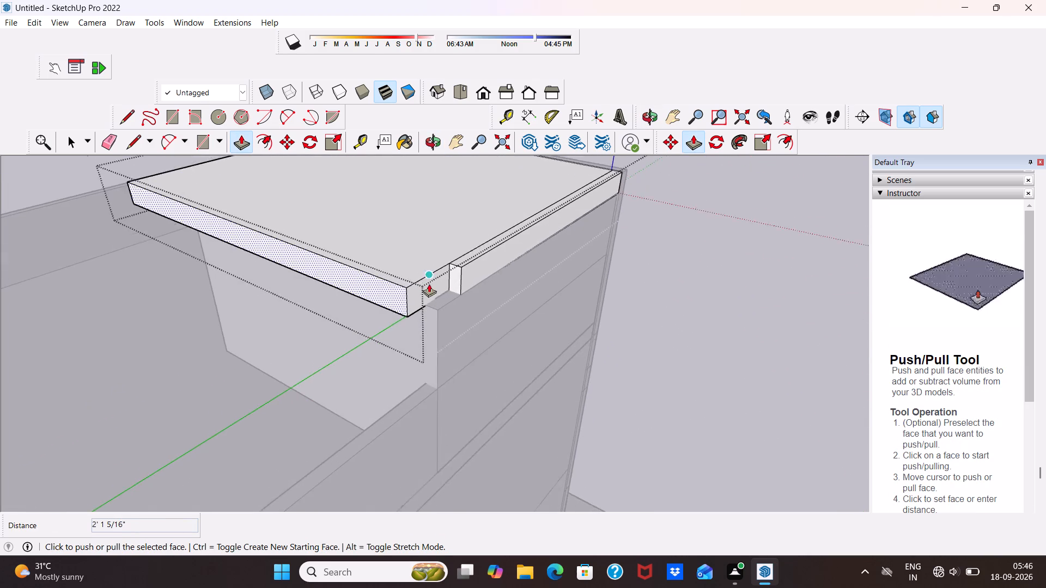
scroll(429, 284, "up", 11)
left_click(459, 275)
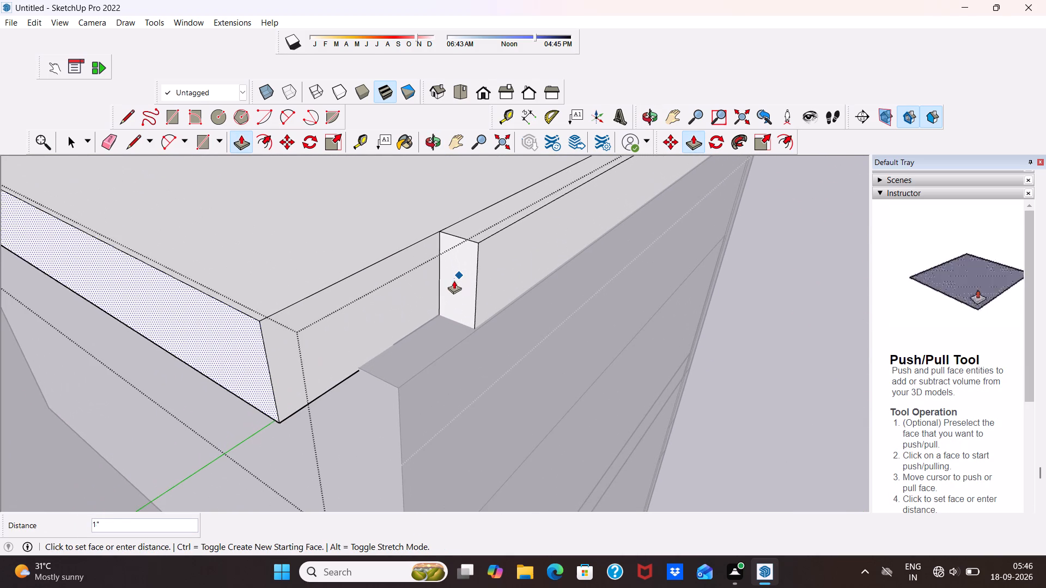
key("space")
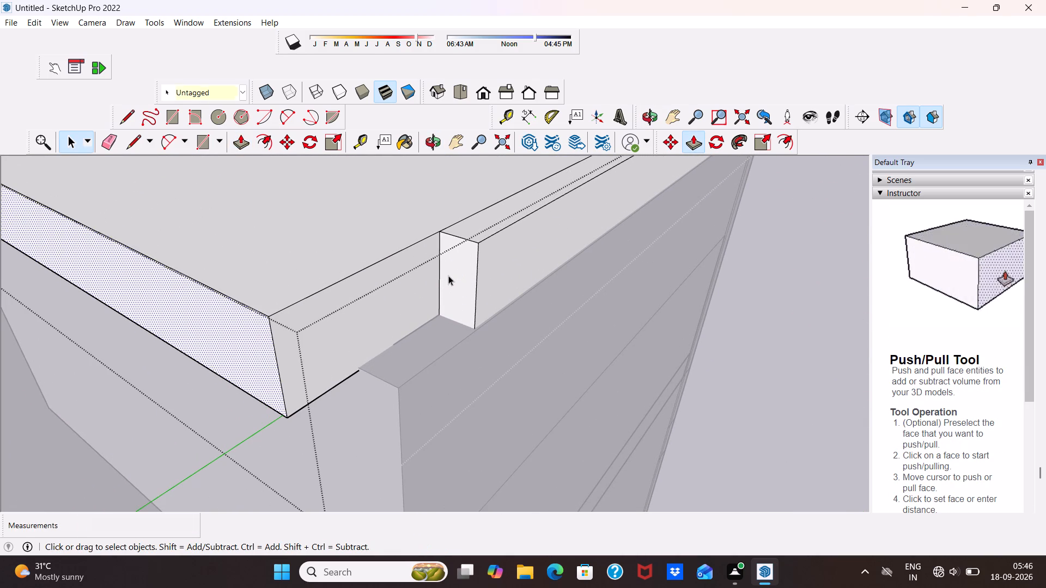
left_click(451, 268)
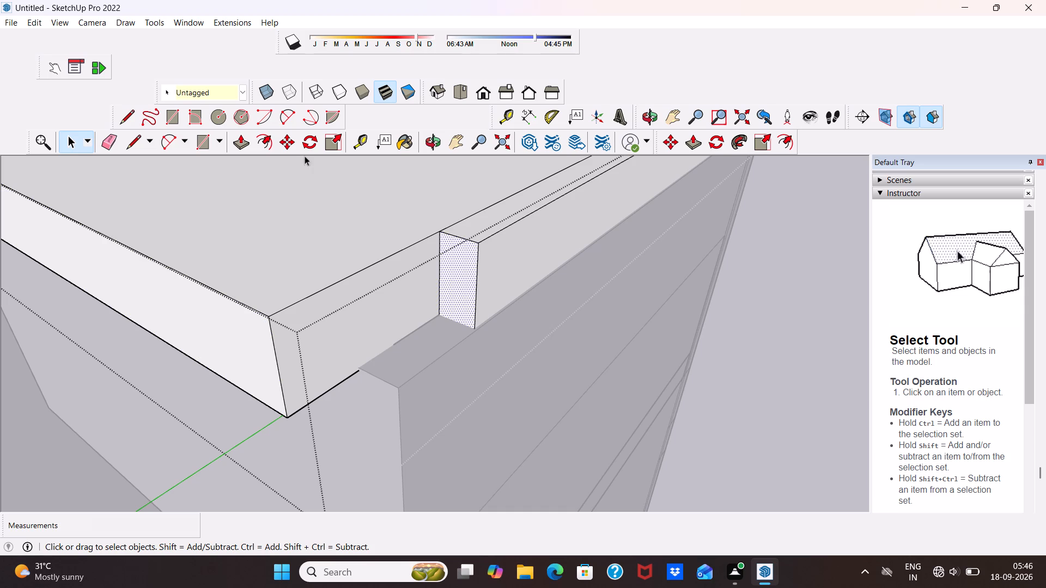
left_click(245, 137)
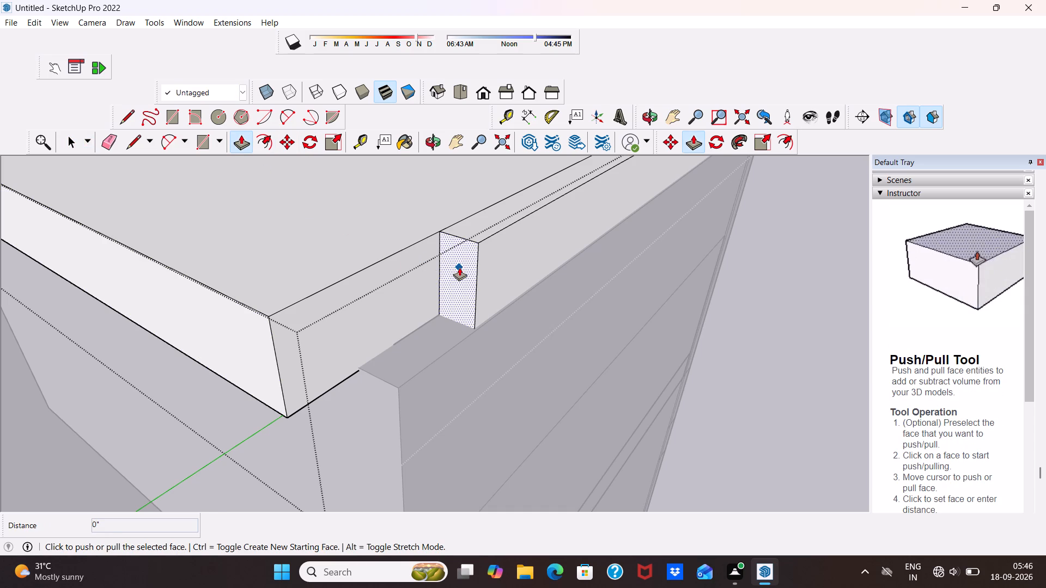
left_click_drag(459, 267, 306, 316)
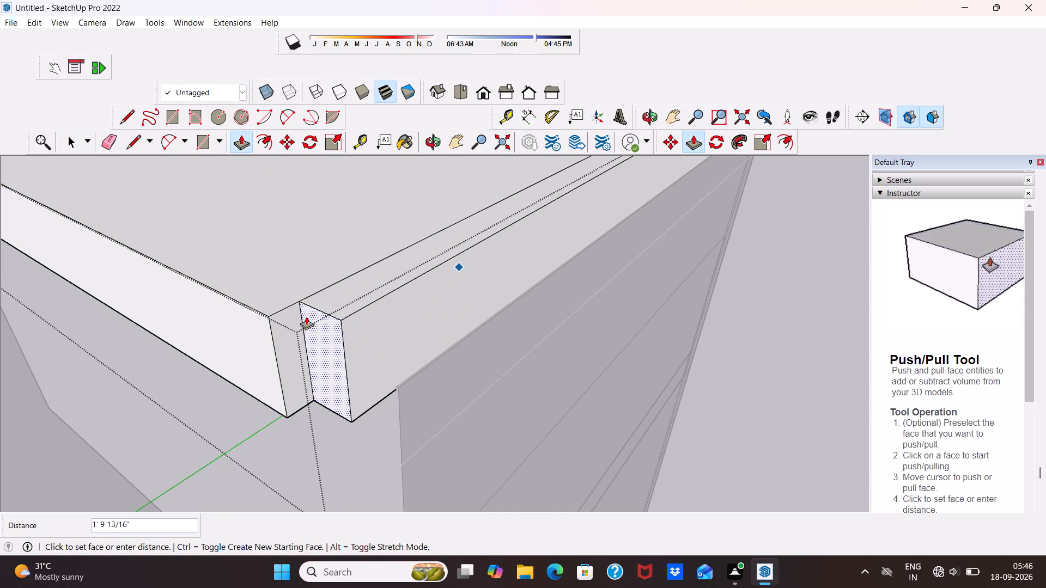
left_click_drag(306, 316, 274, 323)
scroll(263, 303, "down", 1)
middle_click_drag(263, 303, 497, 240)
scroll(499, 238, "down", 2)
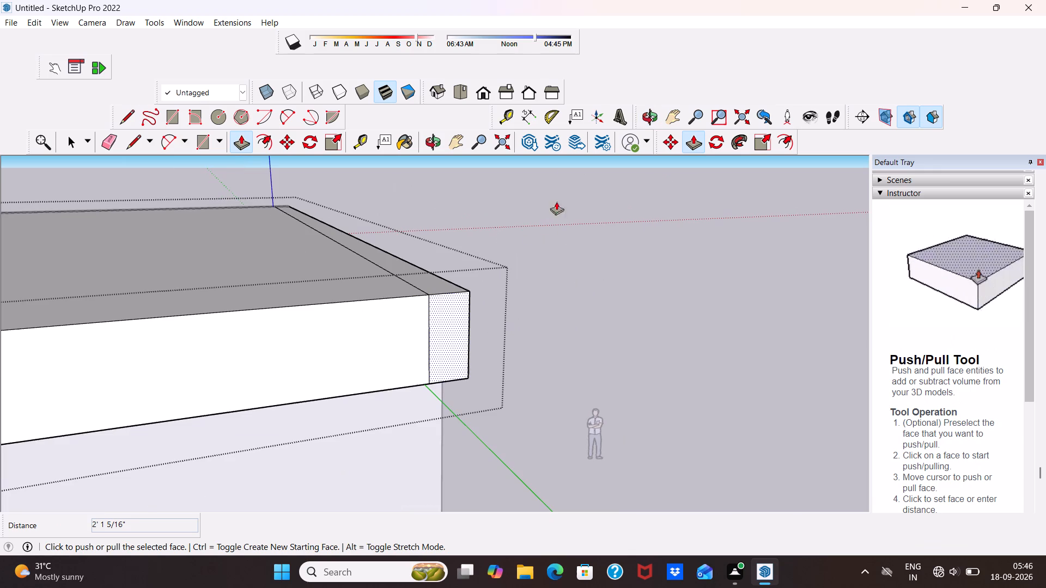
key("space")
key("space")
key("space")
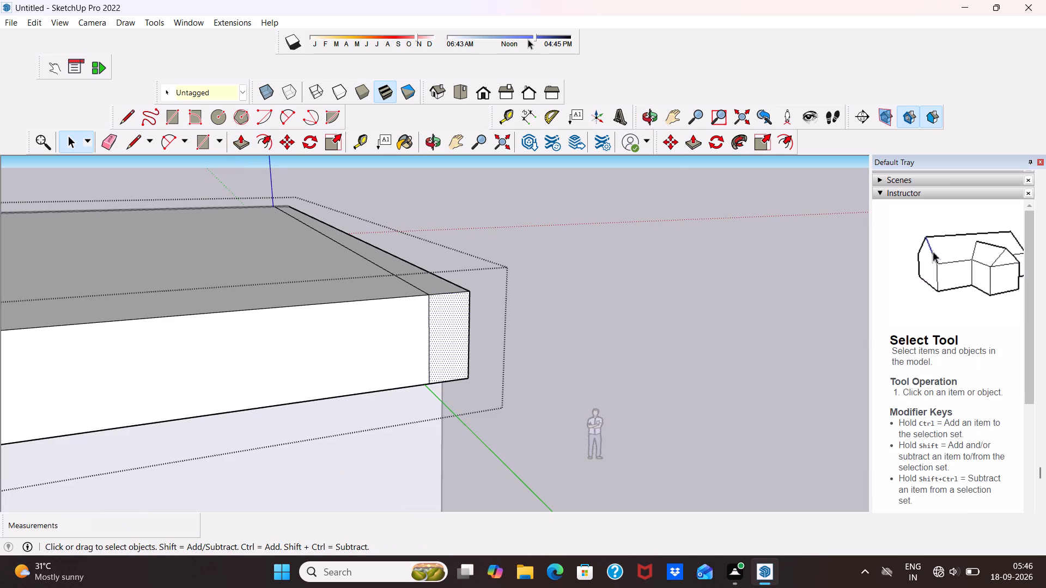
scroll(530, 90, "down", 2)
left_click(611, 197)
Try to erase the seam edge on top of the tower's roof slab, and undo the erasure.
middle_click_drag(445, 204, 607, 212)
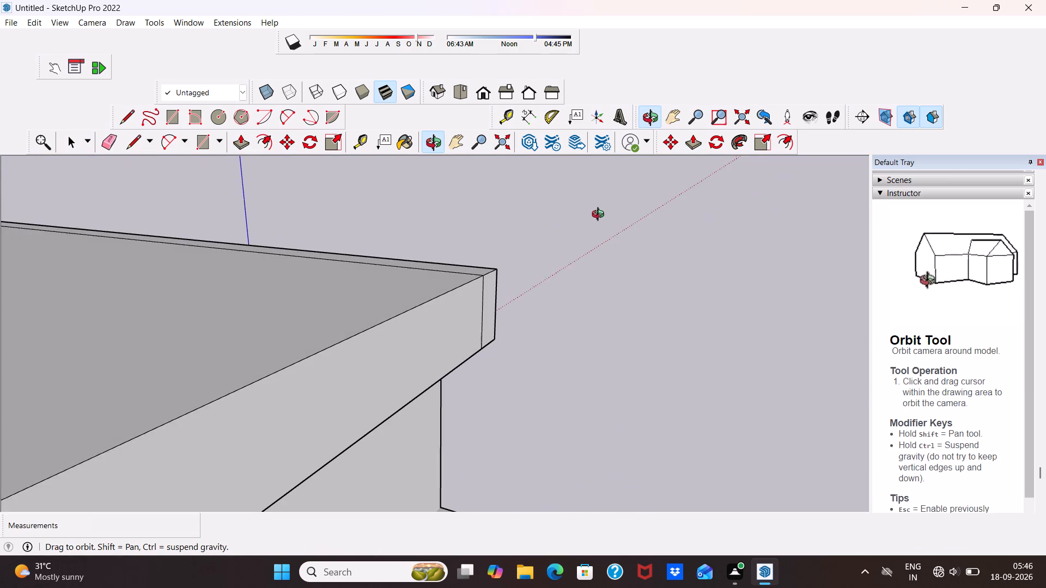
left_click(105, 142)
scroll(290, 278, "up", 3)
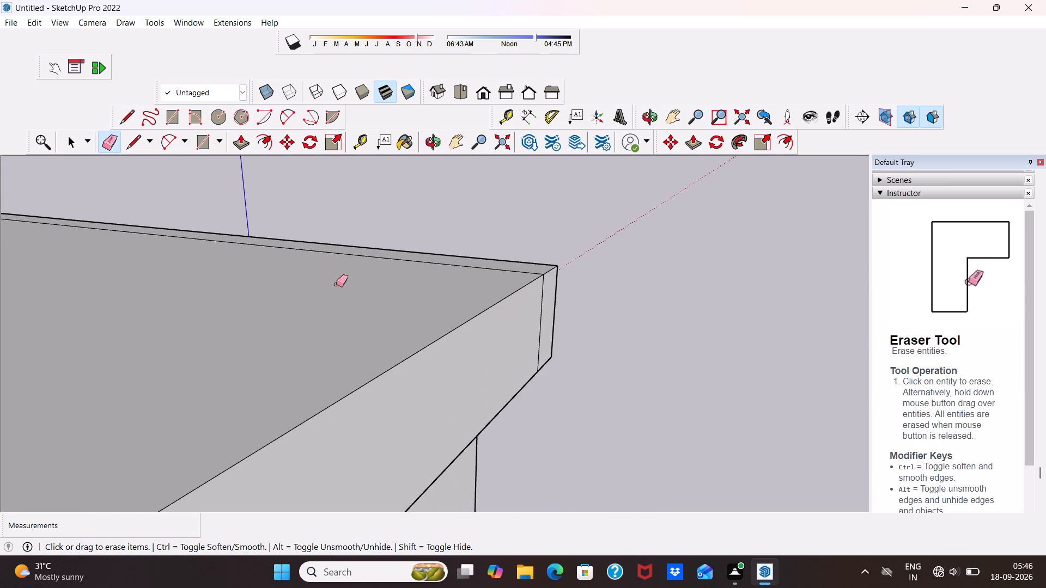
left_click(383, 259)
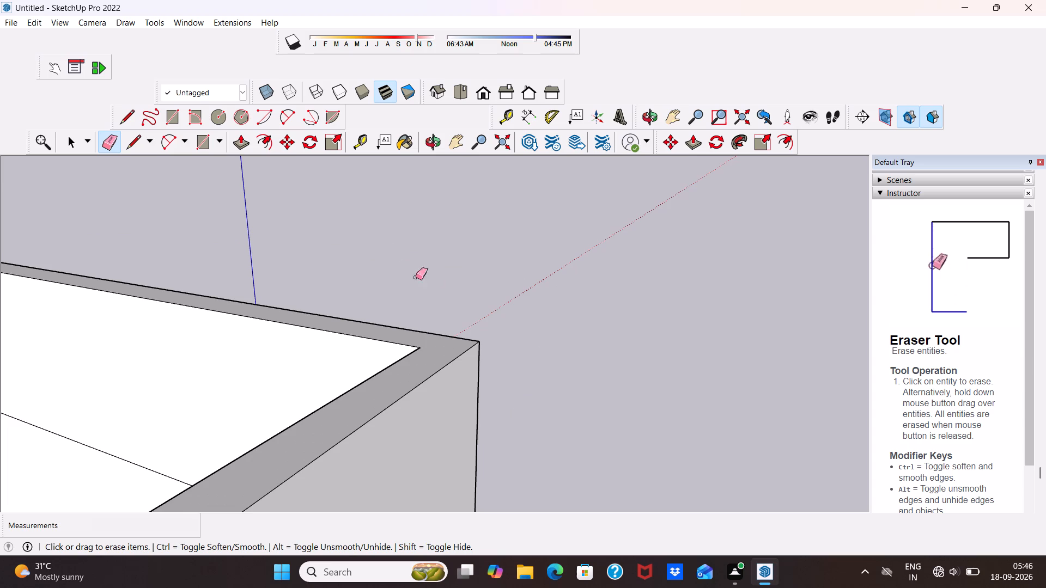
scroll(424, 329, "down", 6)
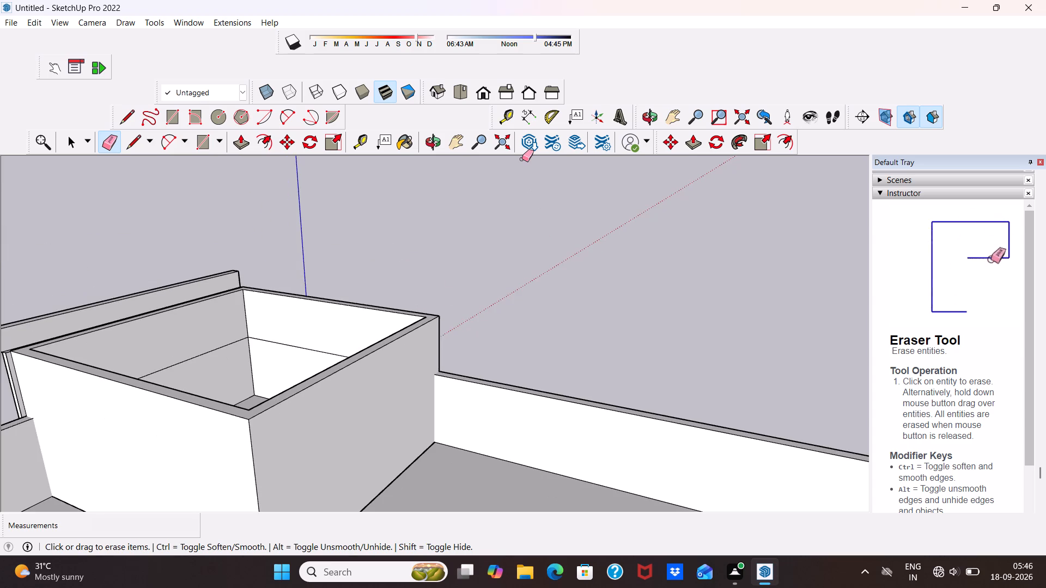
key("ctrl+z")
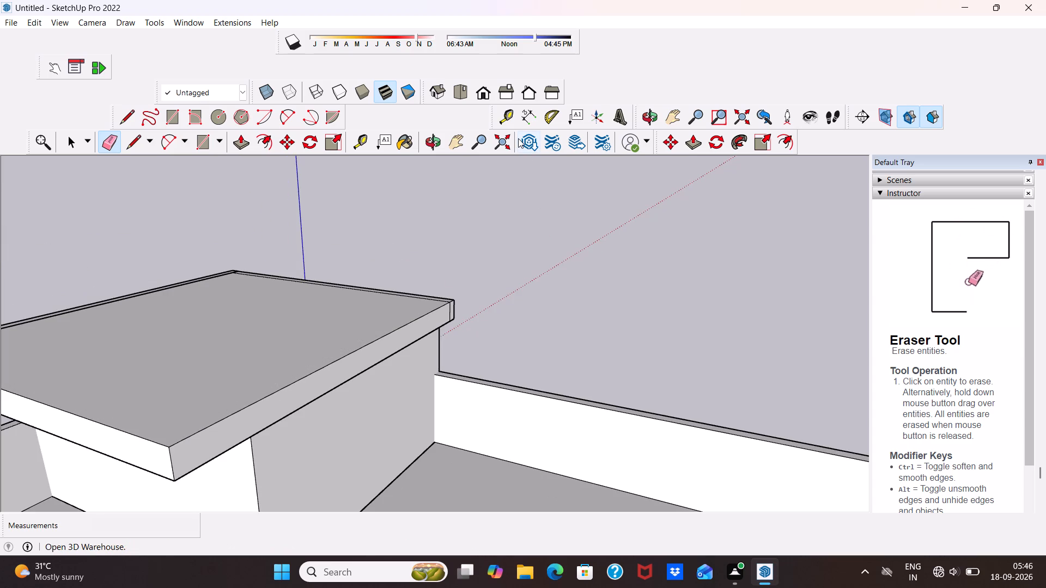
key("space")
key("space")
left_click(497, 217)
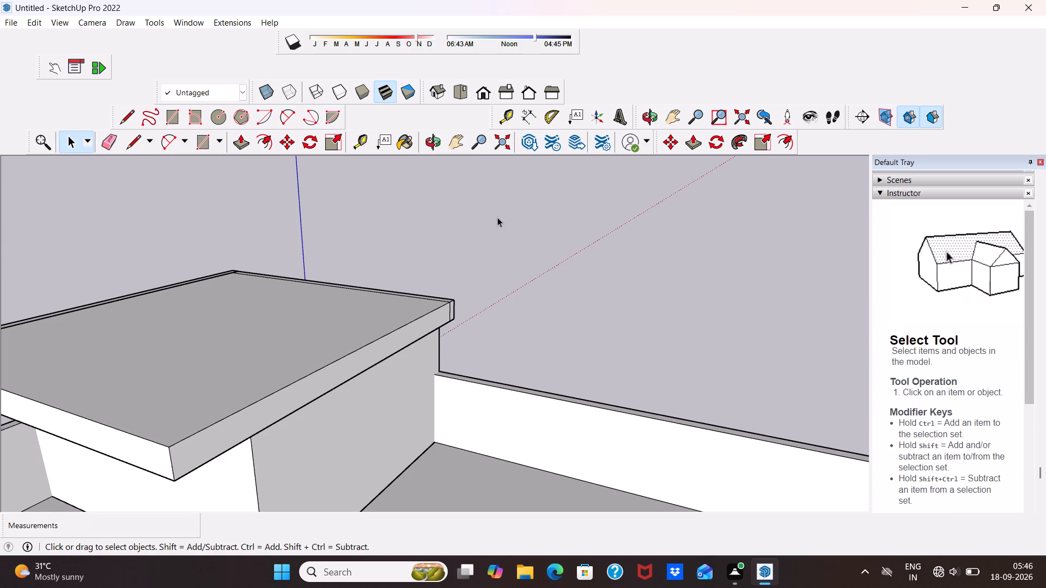
Push/Pull the tower's terrace-side wall face below the roof slab outward 1/2".
scroll(485, 233, "down", 9)
middle_click_drag(360, 314, 695, 265)
middle_click_drag(448, 289, 637, 244)
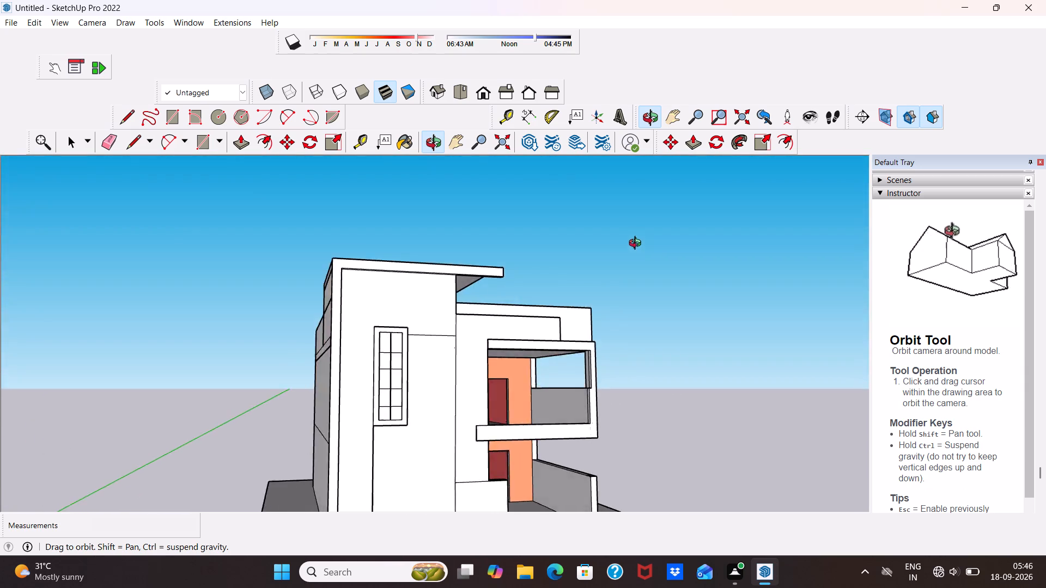
middle_click_drag(637, 244, 156, 362)
scroll(364, 275, "up", 7)
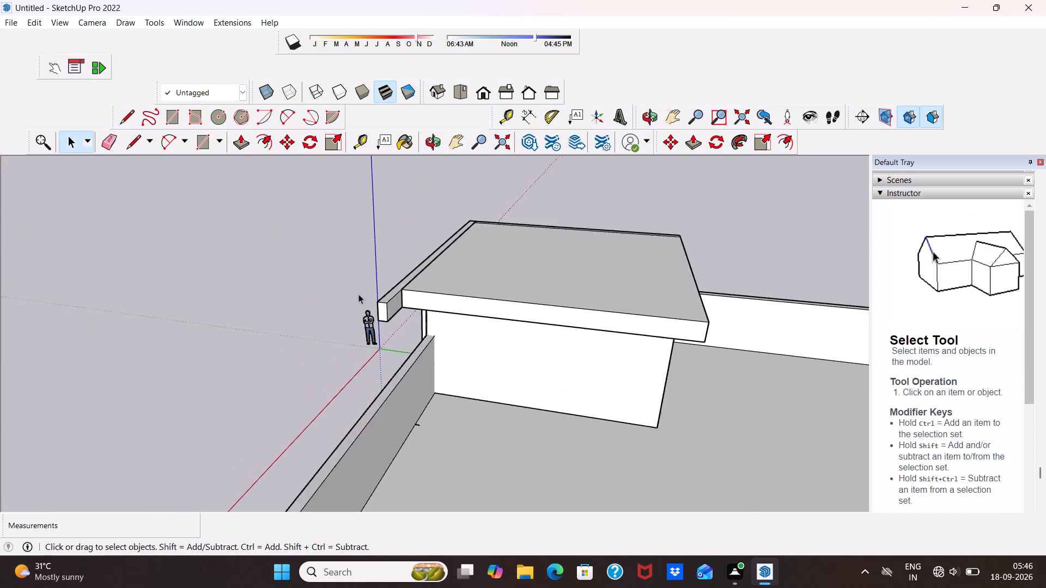
scroll(358, 294, "up", 1)
middle_click_drag(406, 324, 336, 305)
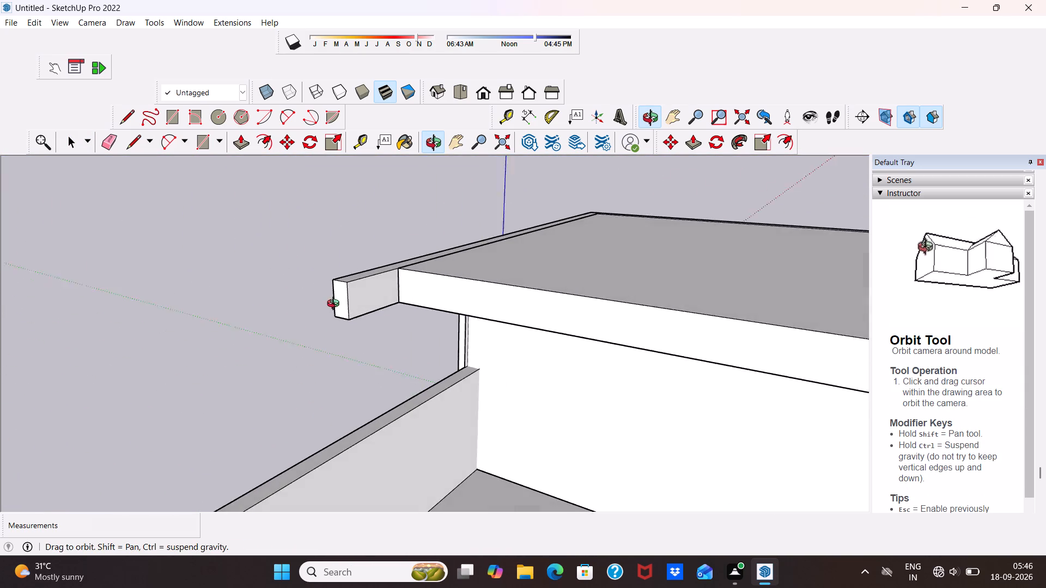
middle_click_drag(336, 305, 333, 311)
scroll(429, 291, "up", 1)
scroll(443, 277, "down", 4)
middle_click_drag(376, 290, 733, 267)
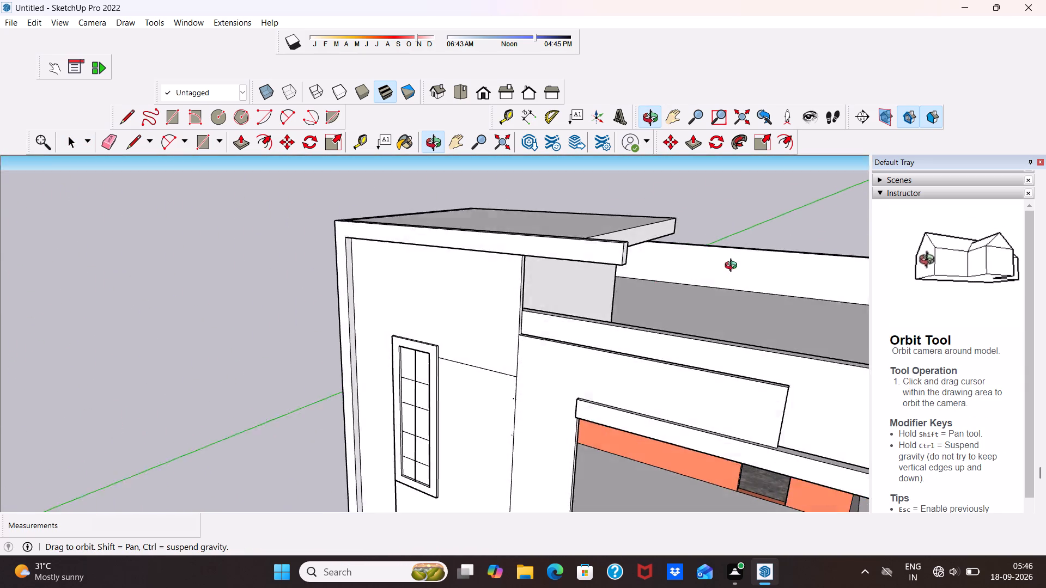
middle_click_drag(733, 267, 750, 254)
scroll(628, 250, "up", 4)
middle_click_drag(628, 250, 537, 303)
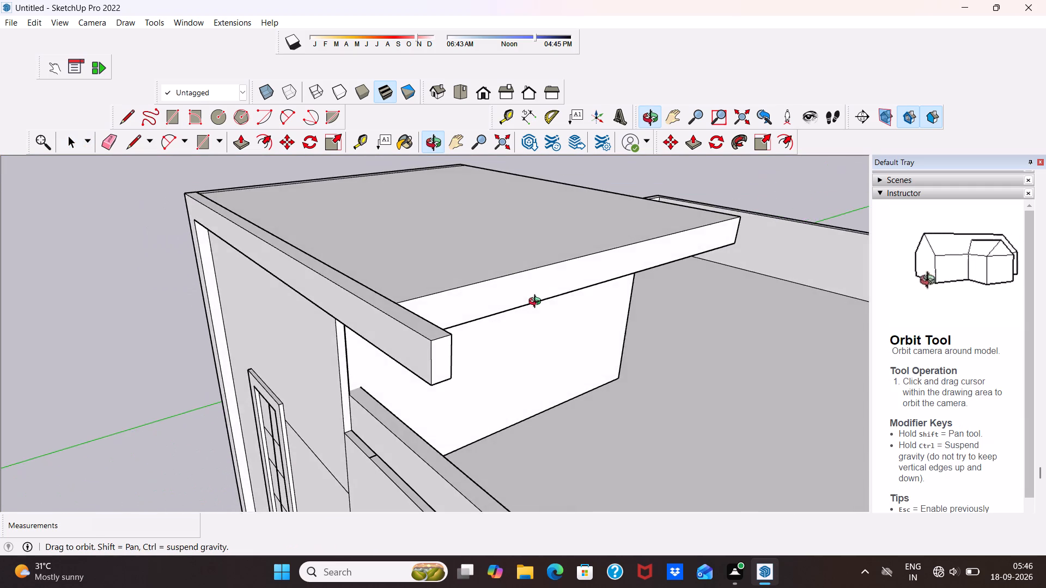
middle_click_drag(537, 303, 407, 309)
left_click(396, 302)
left_click(396, 302)
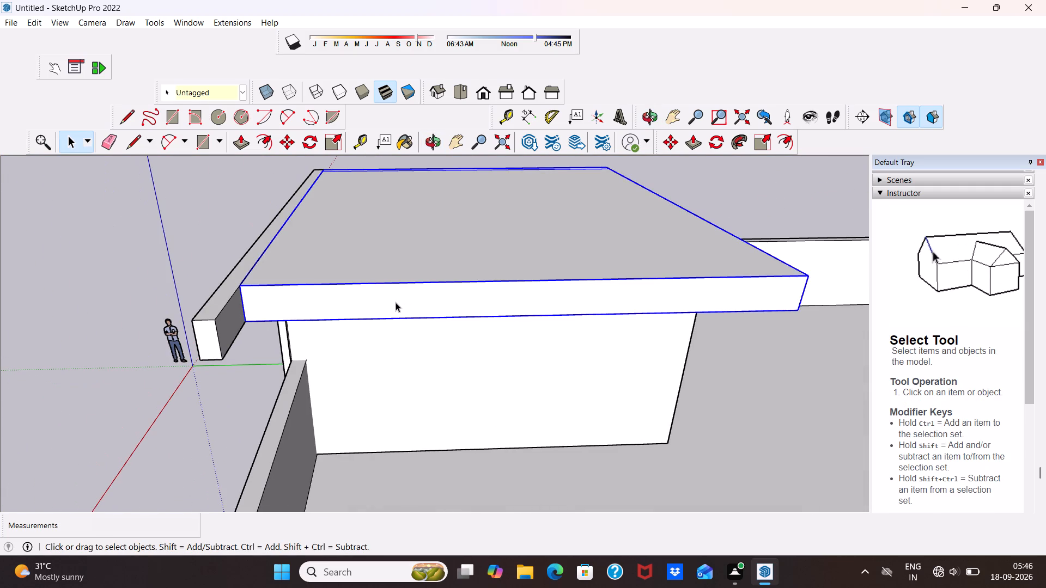
left_click(396, 302)
left_click(396, 302)
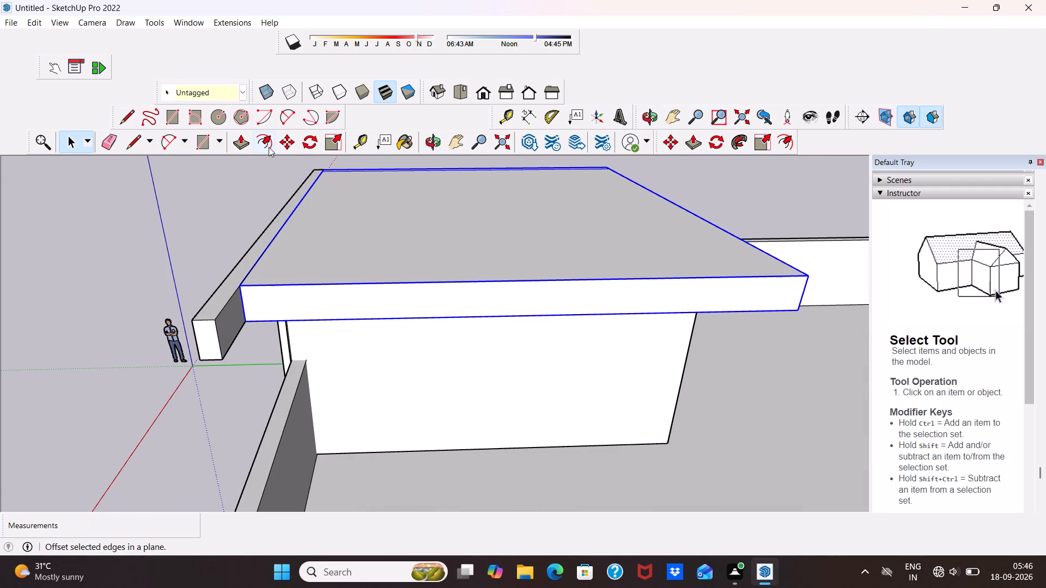
left_click(242, 142)
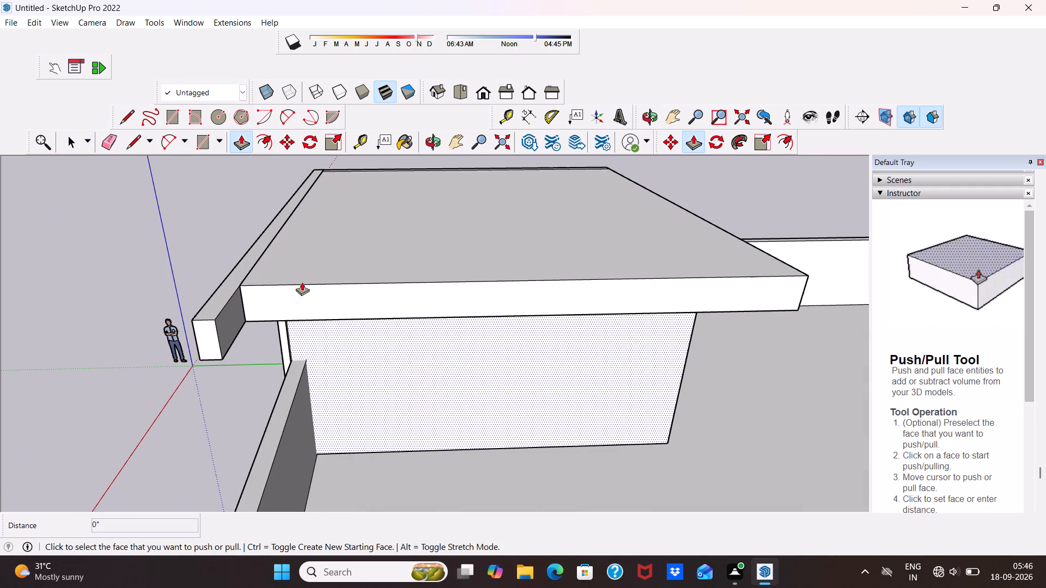
left_click_drag(303, 287, 297, 298)
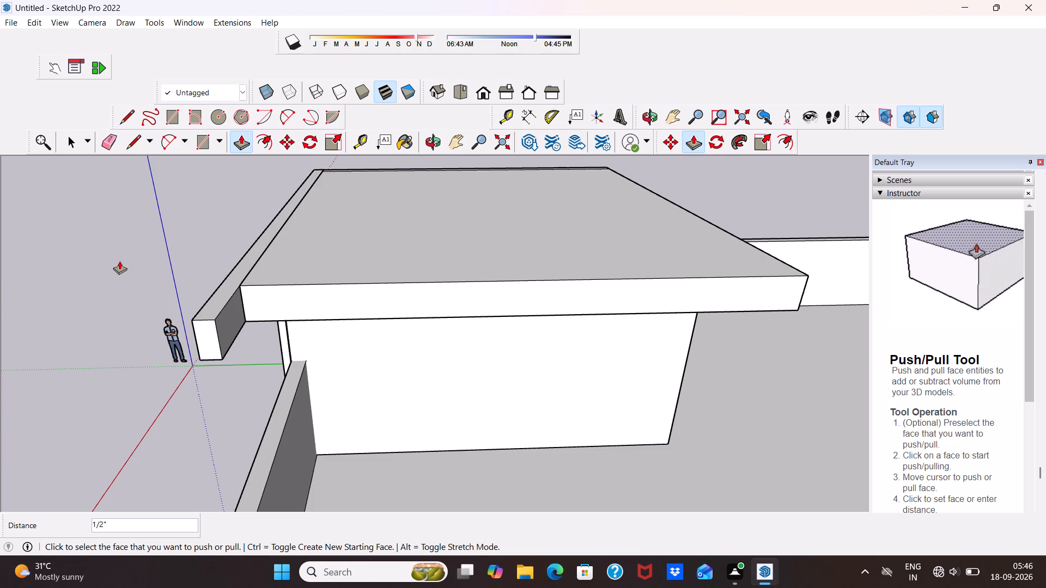
key("space")
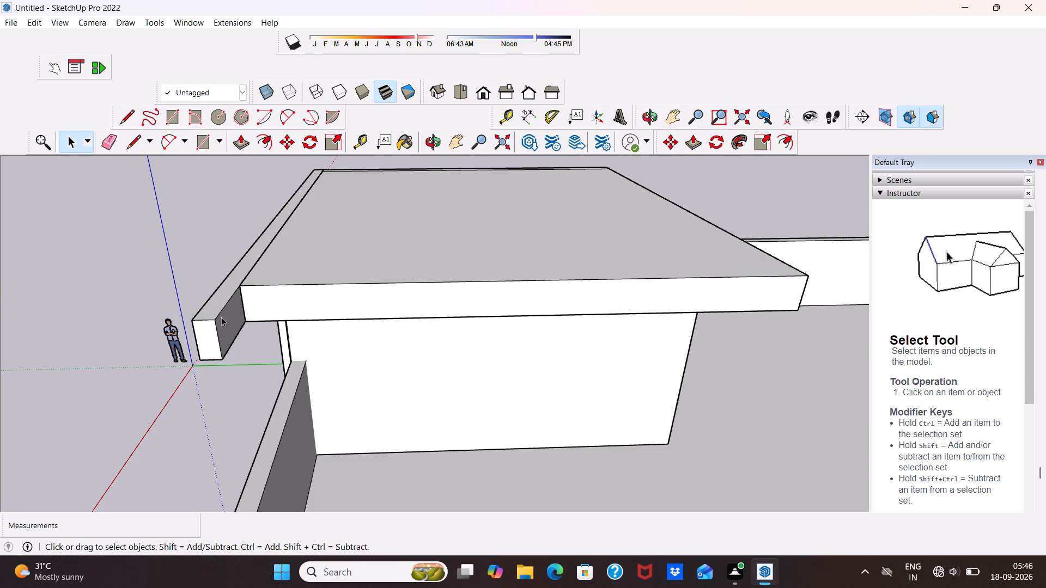
Open the tower's roof slab group and Push/Pull its terrace-side edge face outward 2' 1 3/16", flush with the front strip's end.
double_click(295, 295)
left_click(295, 295)
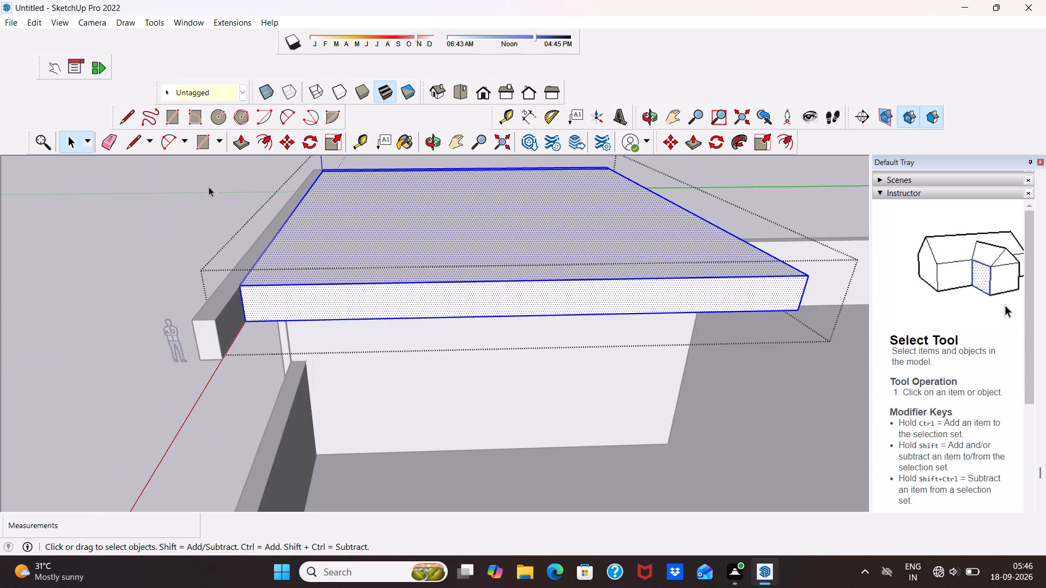
left_click(242, 132)
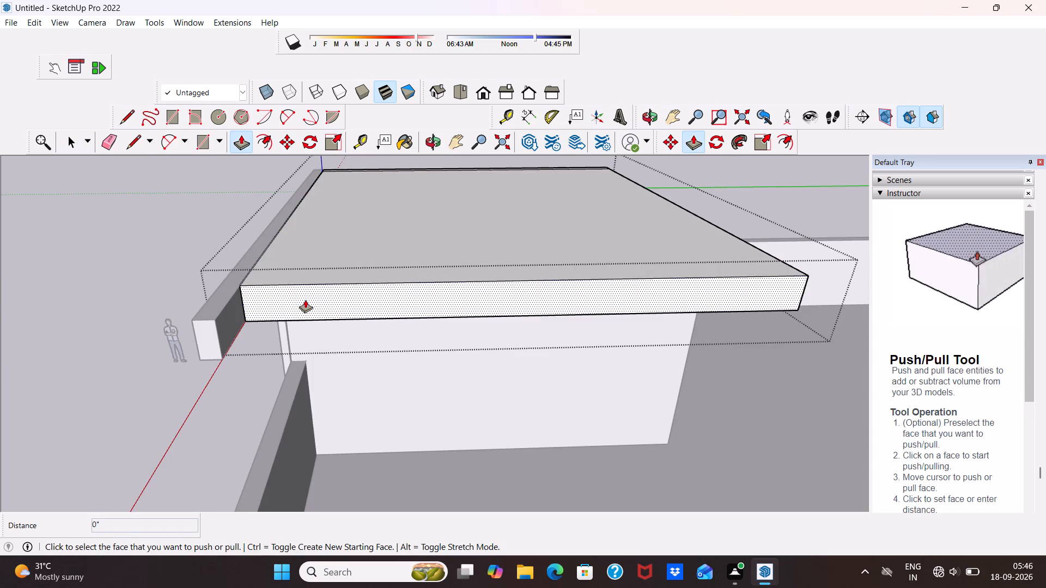
left_click_drag(305, 299, 285, 331)
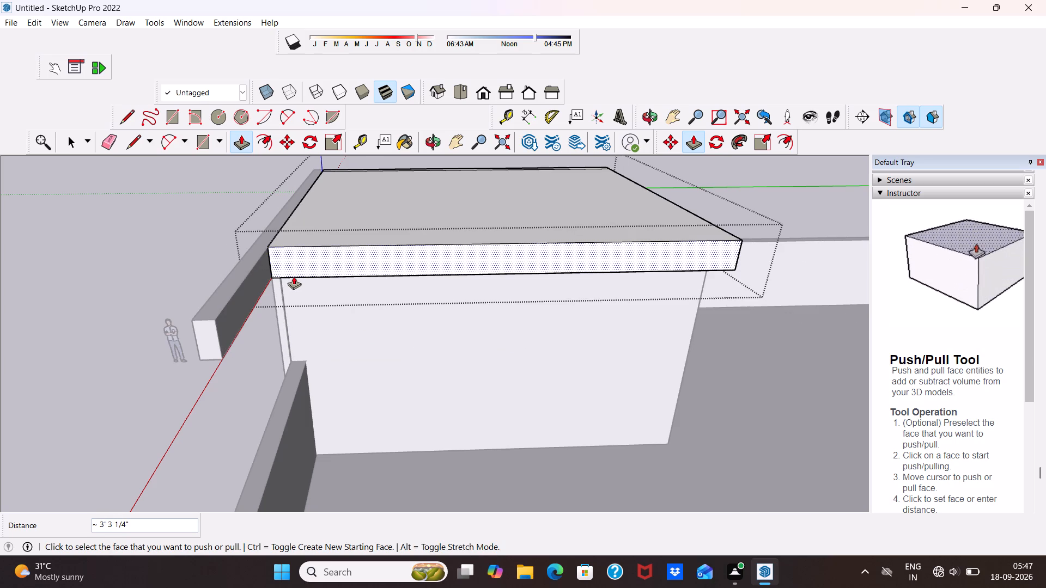
key("ctrl+z")
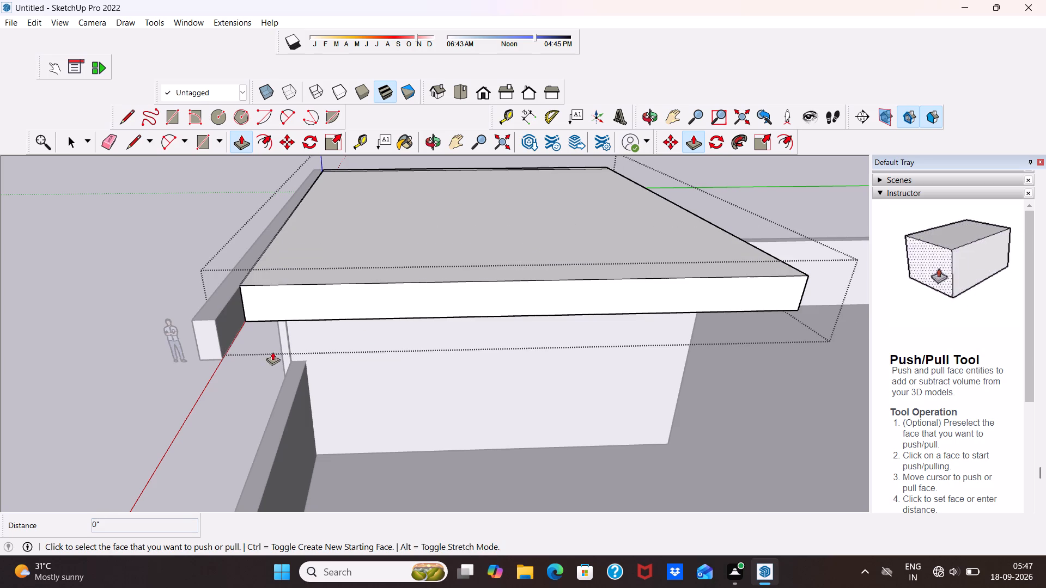
left_click_drag(277, 301, 264, 338)
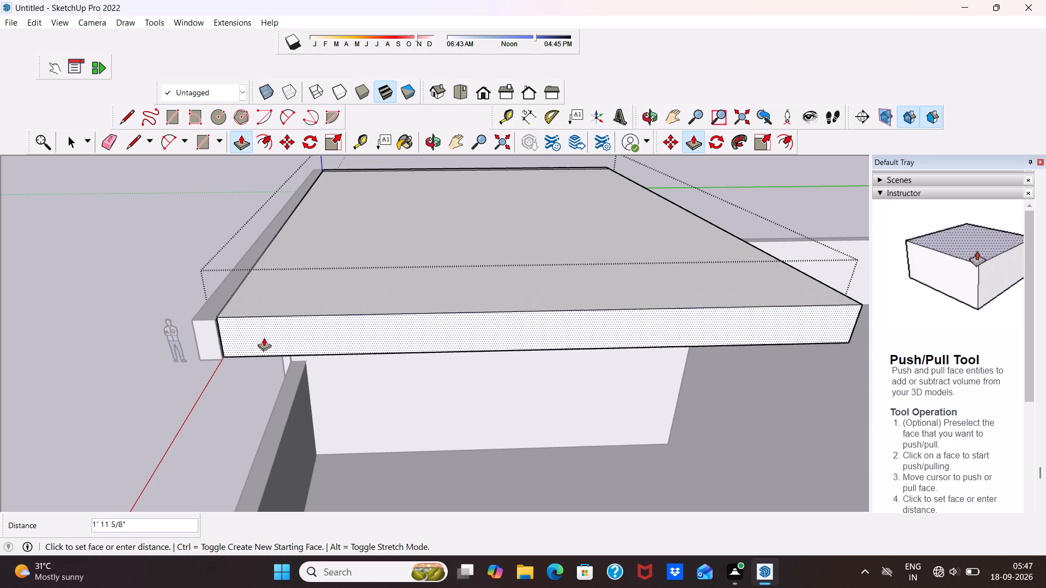
left_click_drag(264, 338, 263, 339)
scroll(250, 315, "down", 1)
middle_click_drag(250, 315, 381, 282)
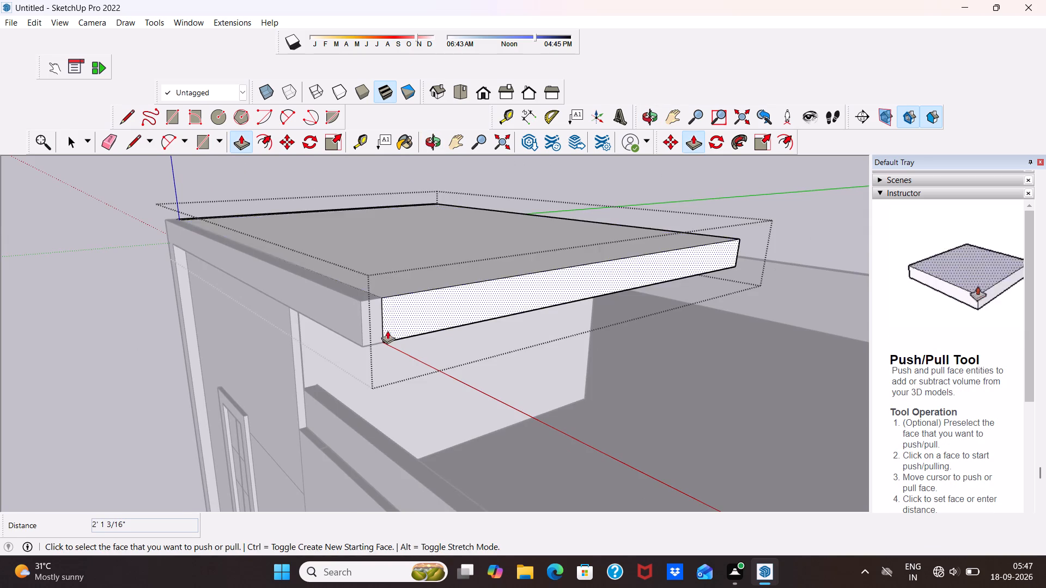
scroll(385, 331, "up", 8)
key("space")
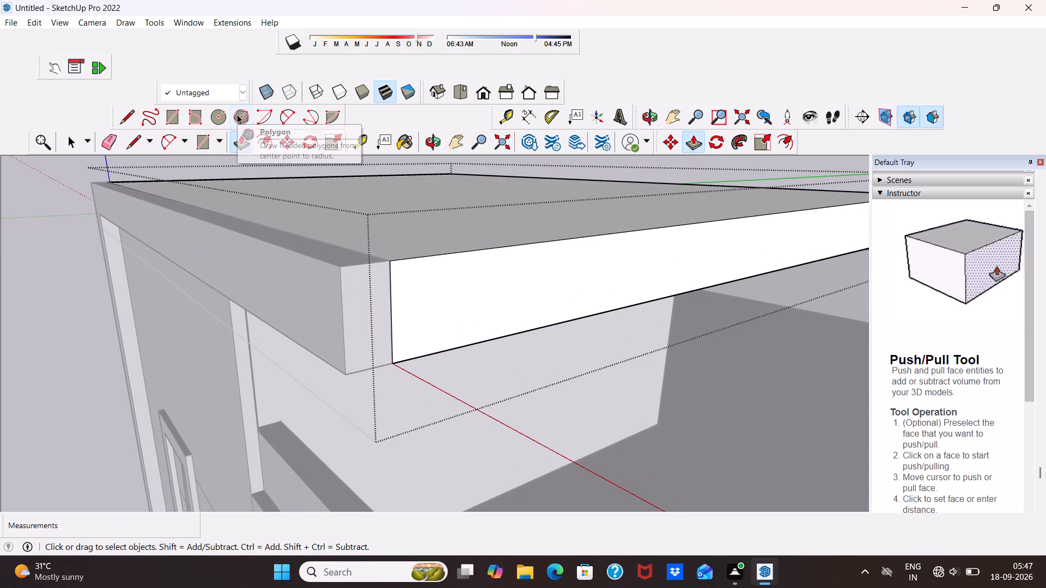
key("space")
key("space")
double_click(63, 217)
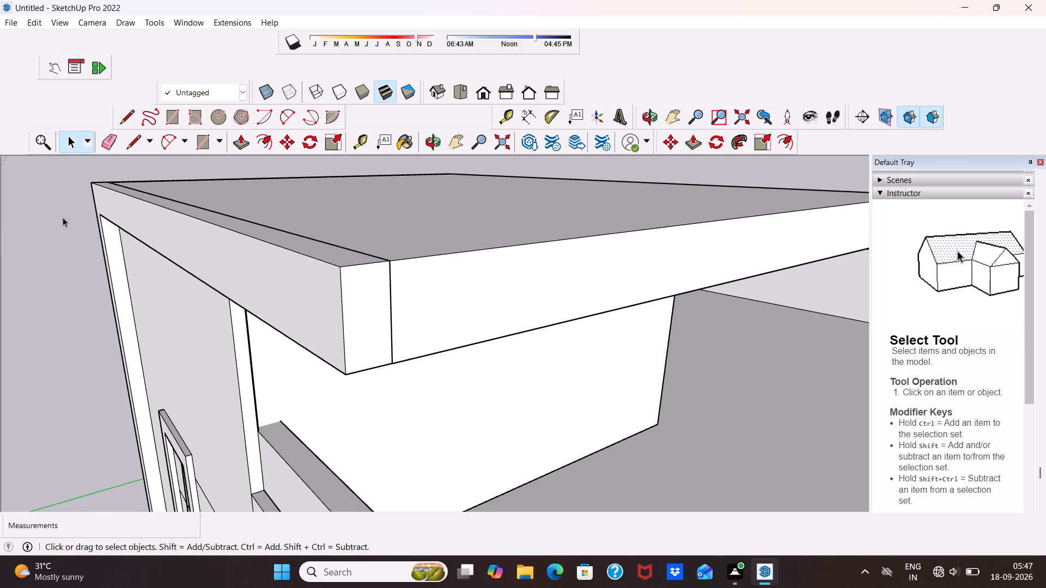
Inspect the extended tower roof slab from the front and in the Front view.
scroll(93, 201, "down", 2)
middle_click_drag(100, 199, 301, 209)
scroll(294, 185, "down", 7)
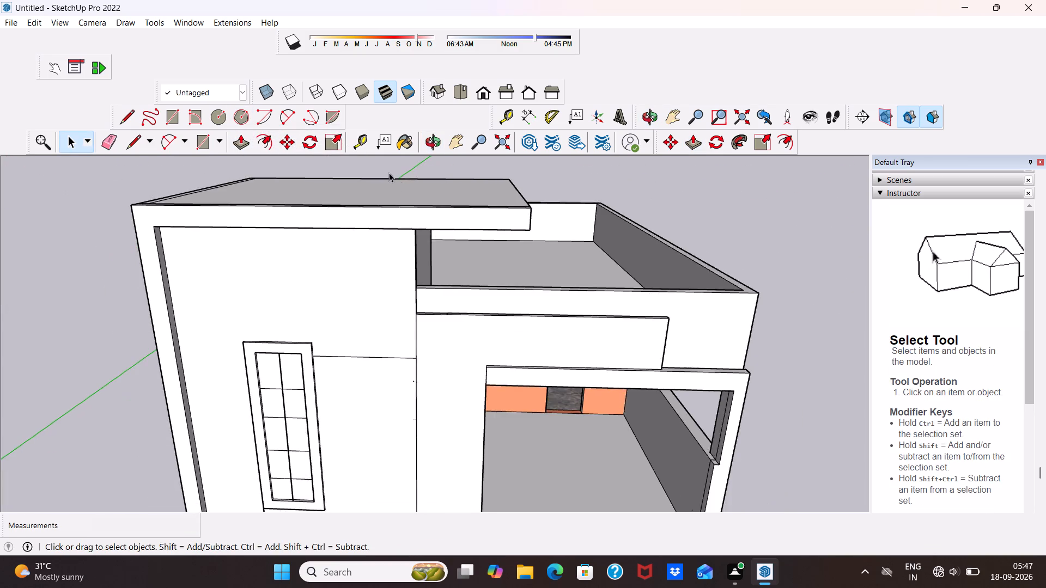
middle_click_drag(402, 183, 375, 166)
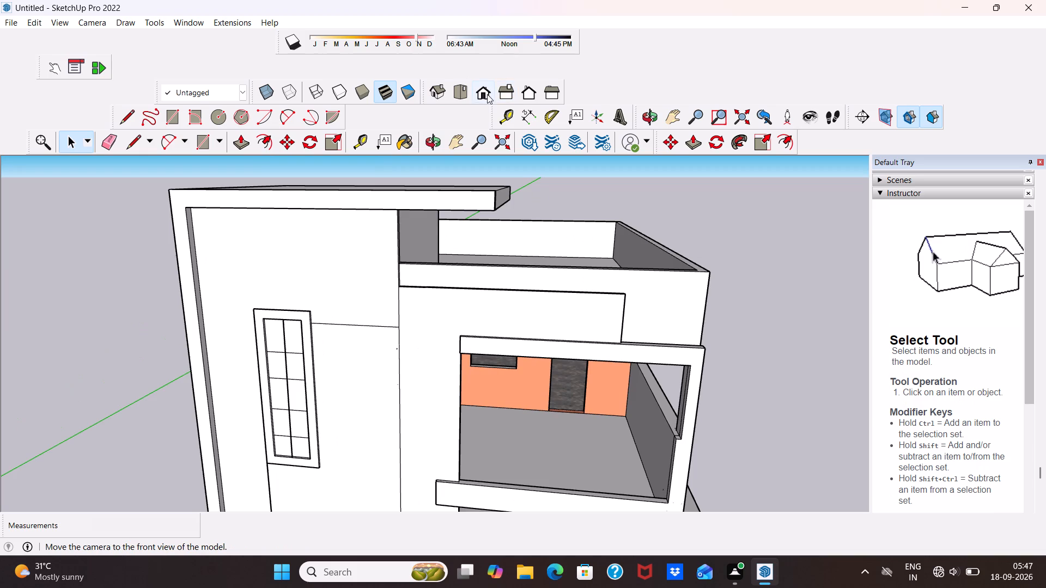
left_click(486, 94)
scroll(486, 94, "down", 5)
scroll(456, 171, "down", 13)
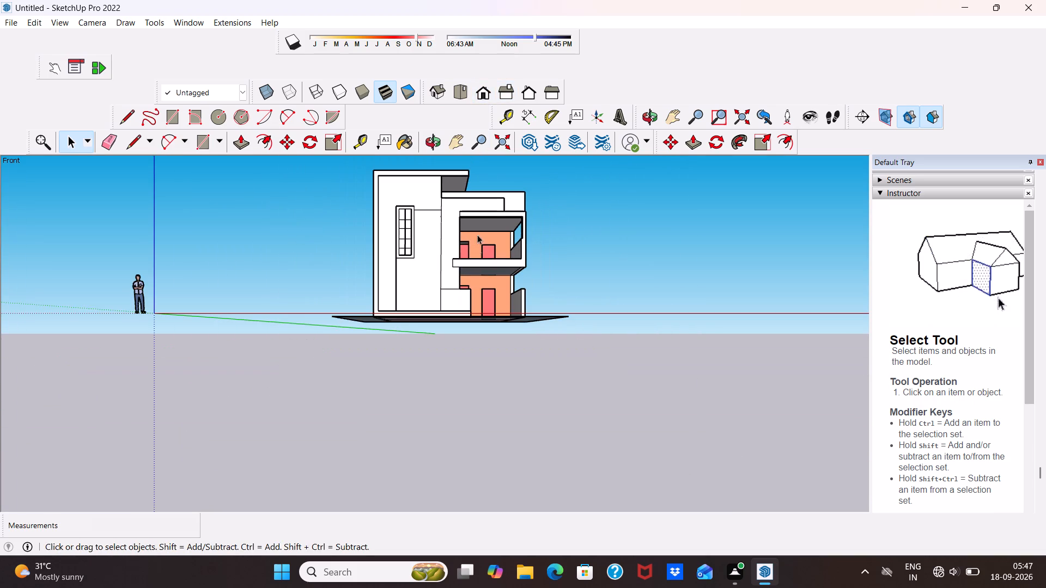
Examine the house's front elevation, tower roof slab and both balcony openings from several angles.
middle_click_drag(463, 206, 437, 256)
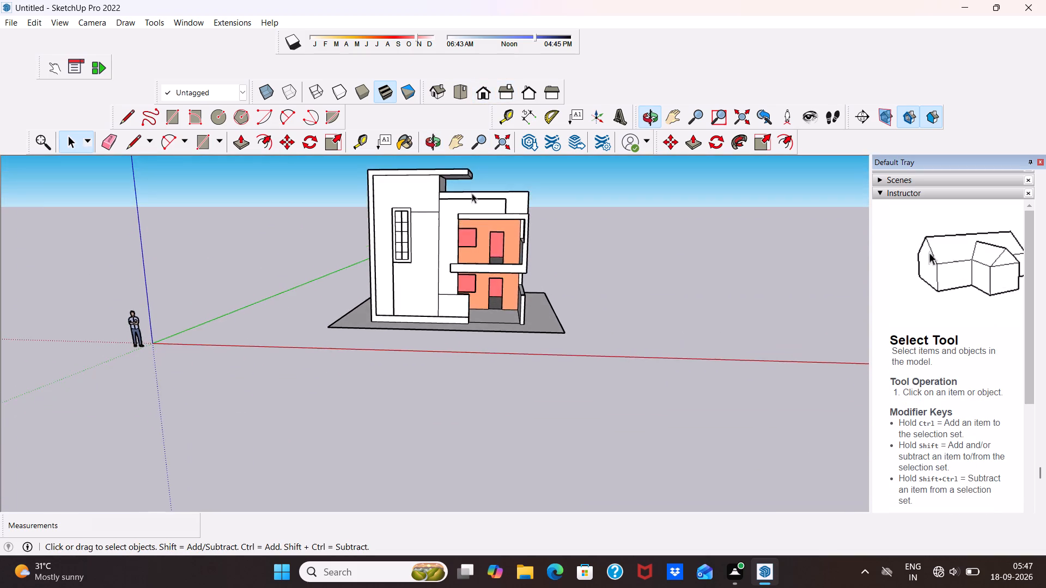
scroll(475, 186, "up", 3)
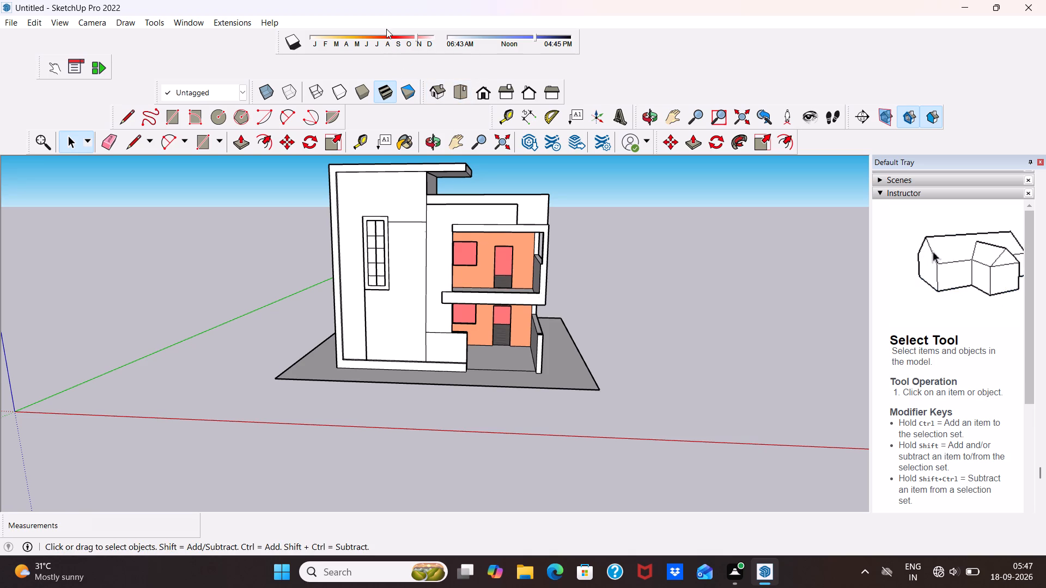
scroll(386, 29, "down", 3)
middle_click_drag(416, 177, 488, 194)
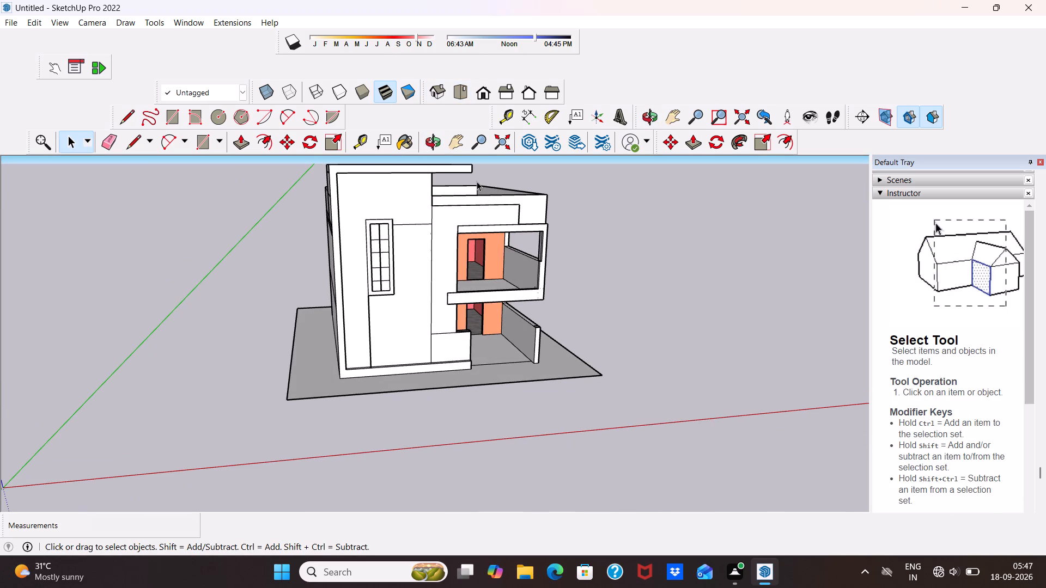
middle_click_drag(481, 336, 371, 340)
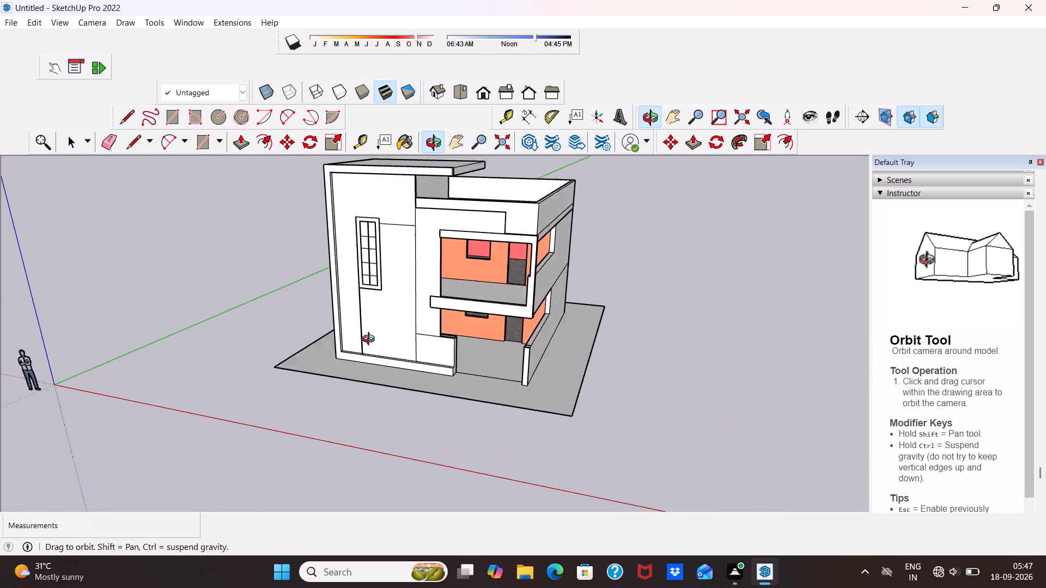
middle_click_drag(371, 340, 454, 264)
scroll(496, 273, "up", 4)
middle_click_drag(494, 263, 482, 286)
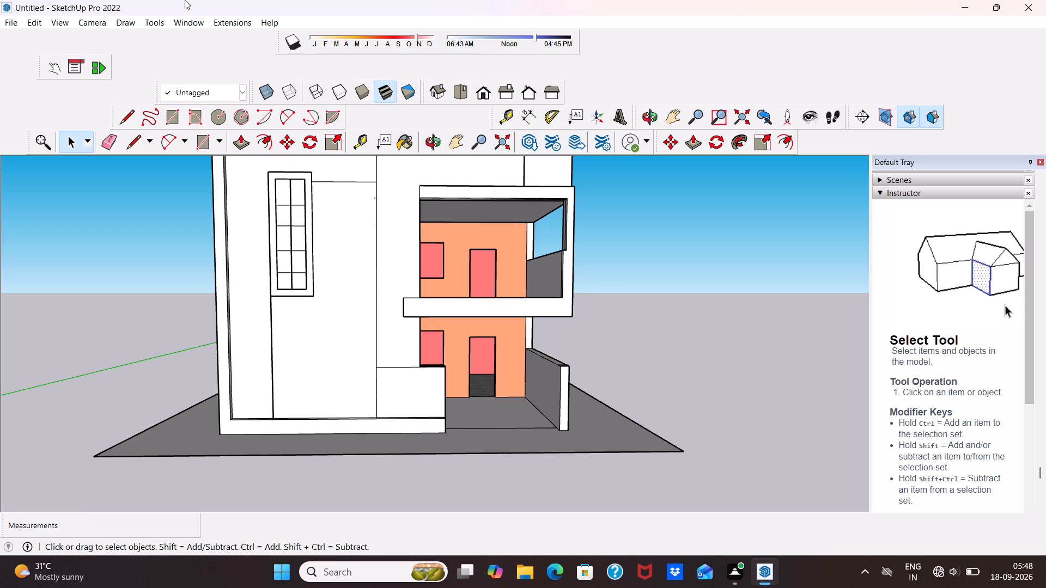
scroll(0, 23, "down", 5)
scroll(5, 251, "down", 2)
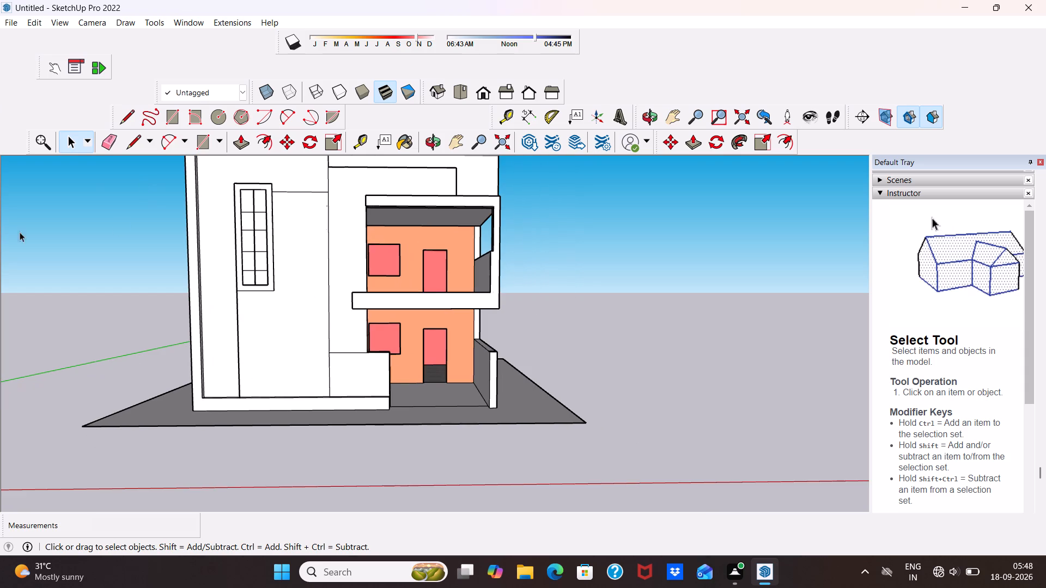
middle_click_drag(102, 256, 111, 292)
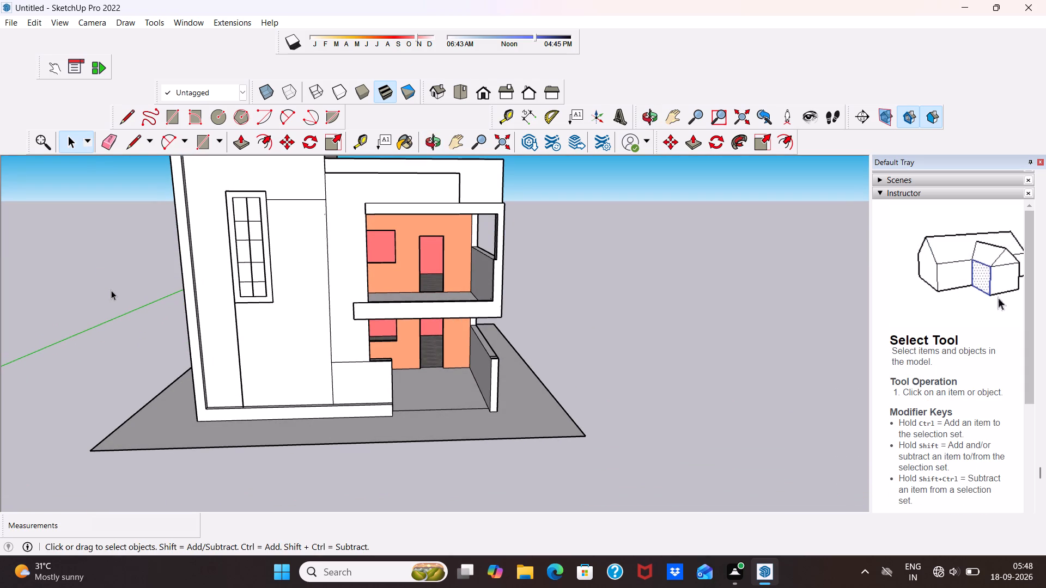
Push/Pull the upper blue faces behind the upper balcony's front frame post by 10 3/4" and 2 9/16".
middle_click_drag(372, 301, 102, 316)
middle_click_drag(203, 316, 21, 341)
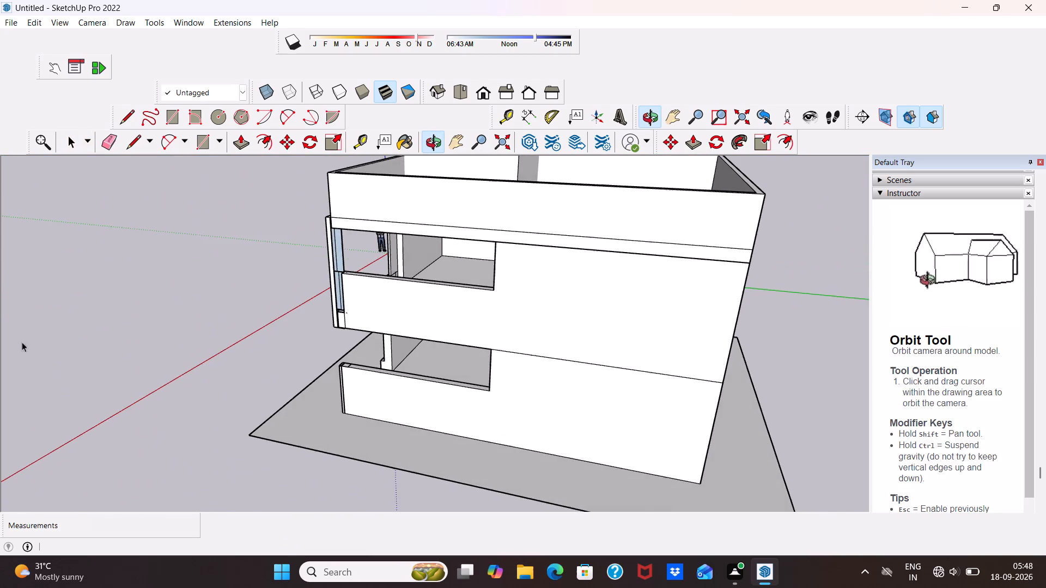
scroll(279, 256, "up", 3)
scroll(397, 265, "up", 4)
scroll(365, 485, "up", 4)
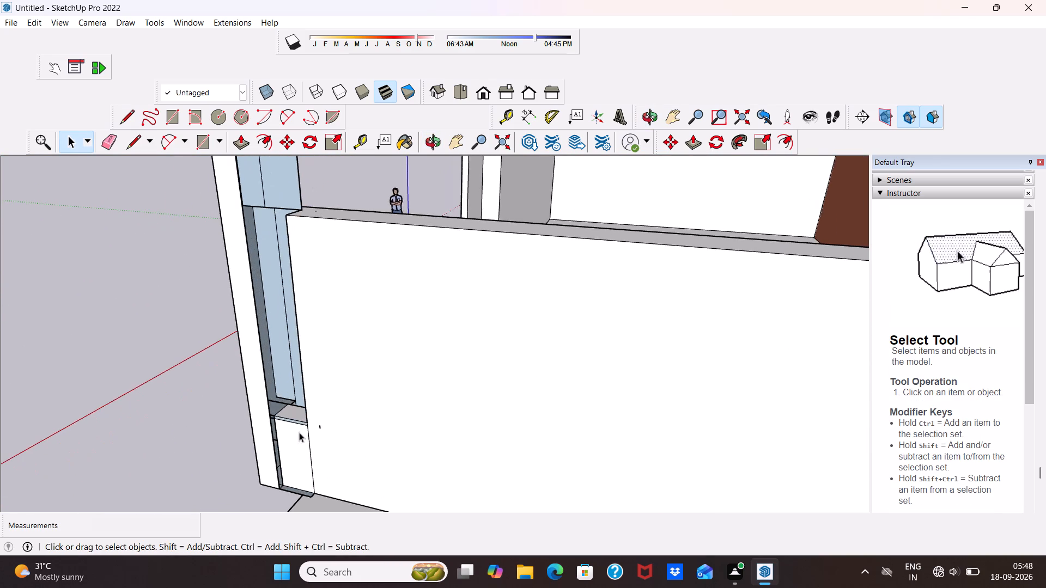
middle_click_drag(267, 410, 256, 381)
scroll(254, 347, "down", 5)
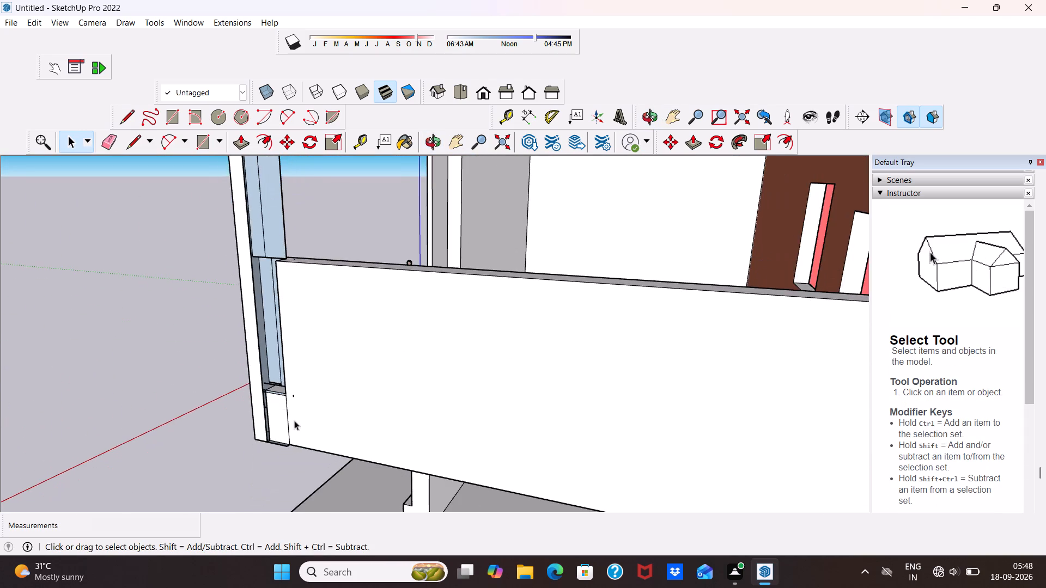
scroll(286, 315, "down", 2)
scroll(286, 315, "up", 1)
scroll(286, 315, "down", 7)
scroll(270, 261, "up", 4)
scroll(285, 203, "up", 3)
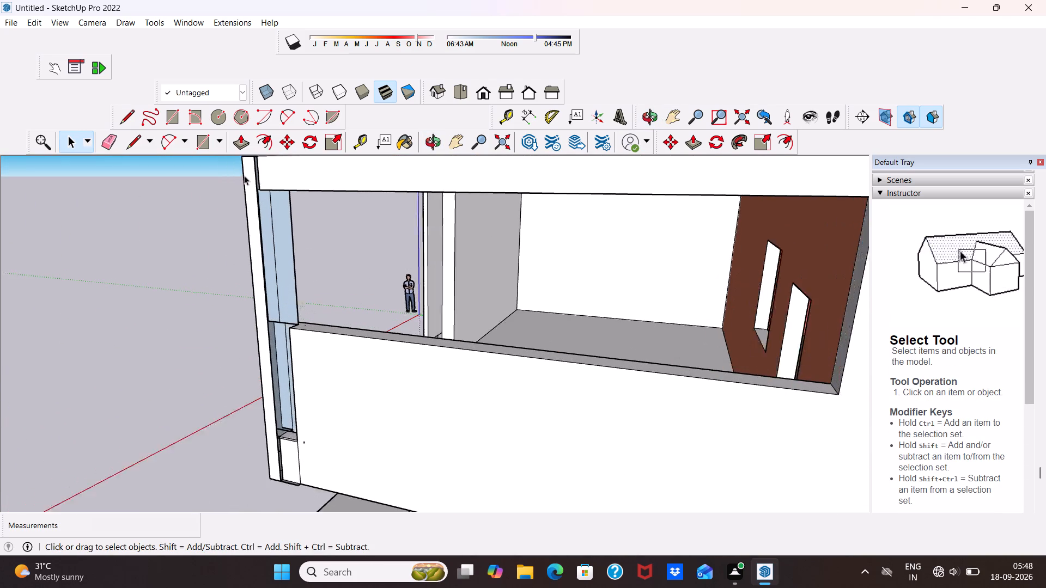
left_click(250, 139)
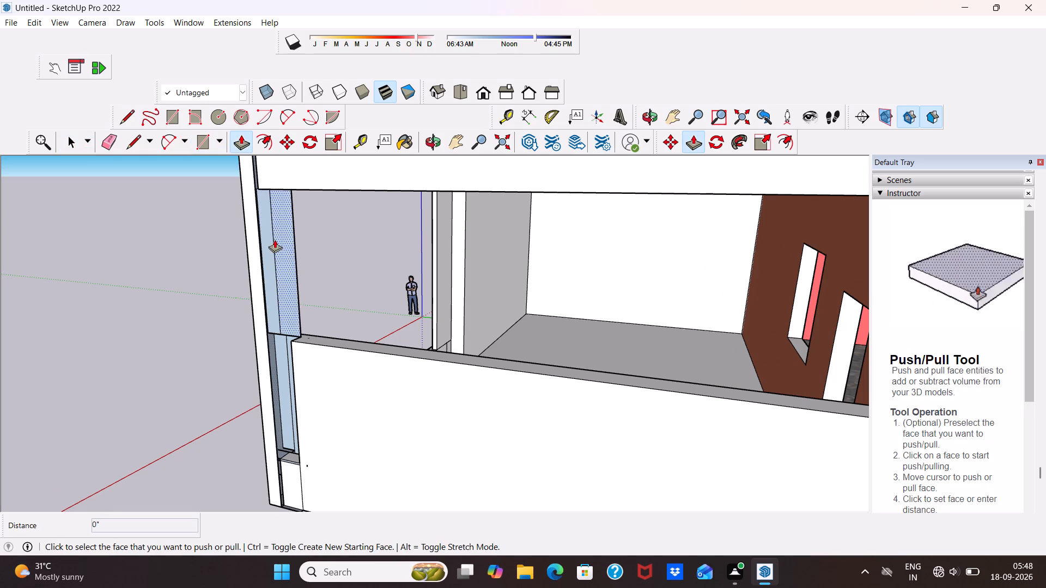
scroll(270, 230, "up", 3)
left_click(258, 215)
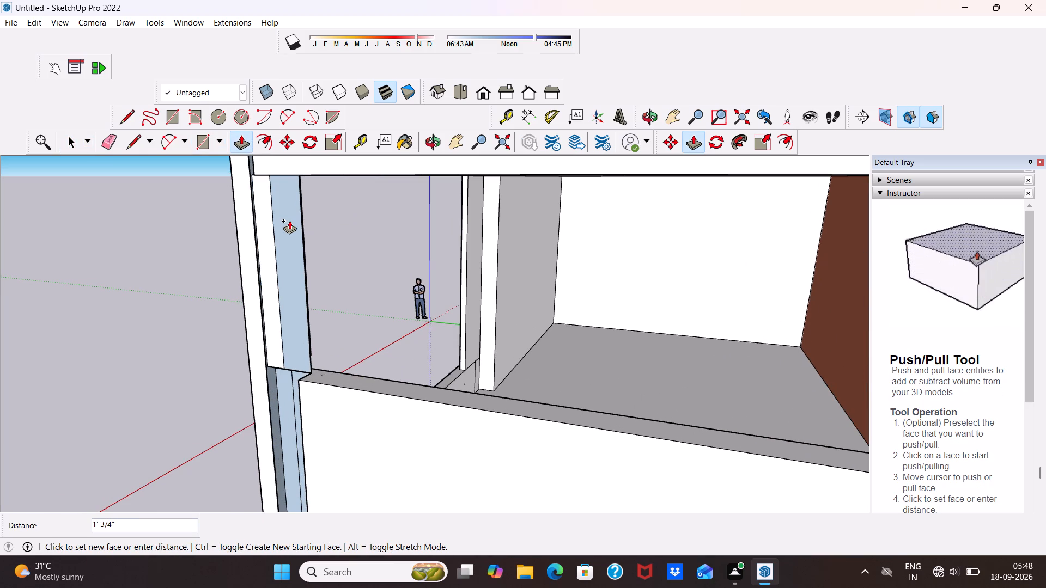
left_click_drag(290, 242, 304, 258)
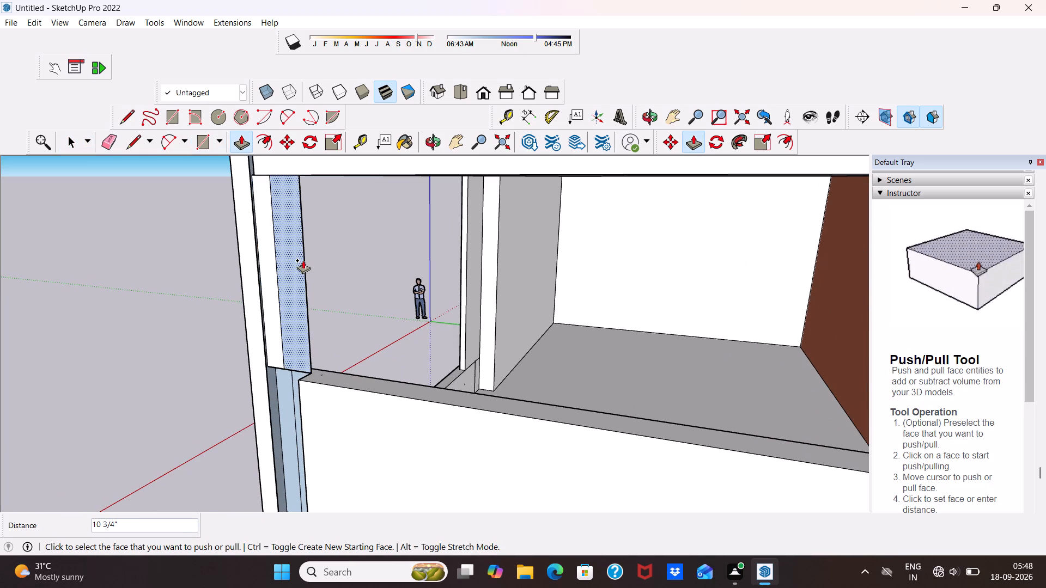
left_click_drag(295, 265, 290, 268)
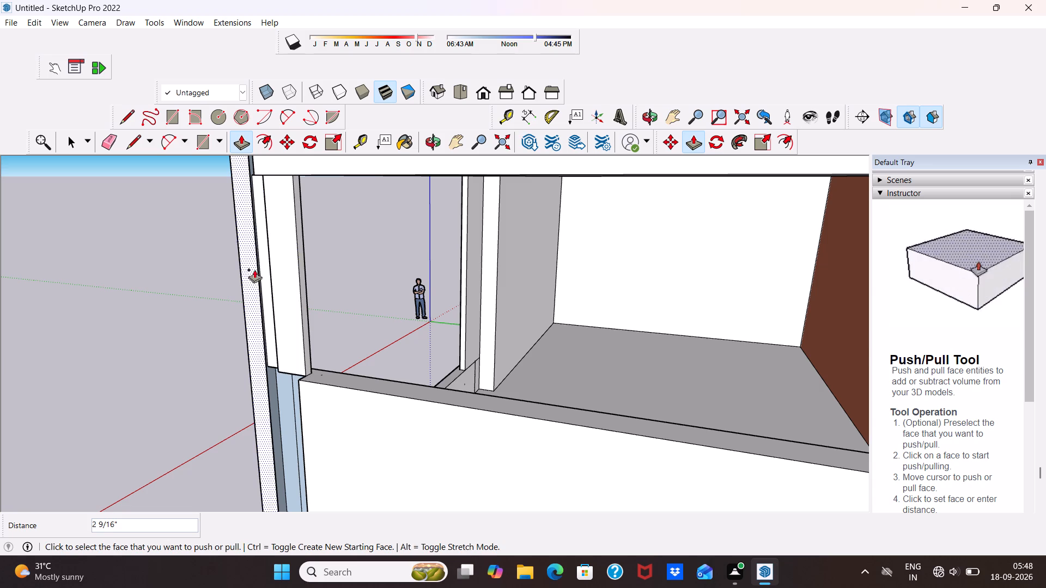
Push/Pull the narrow blue face between the balcony's front frame and the thickened upper post section 7 3/4".
scroll(257, 269, "down", 1)
middle_click_drag(257, 268, 425, 289)
scroll(425, 289, "up", 3)
middle_click_drag(384, 296, 264, 273)
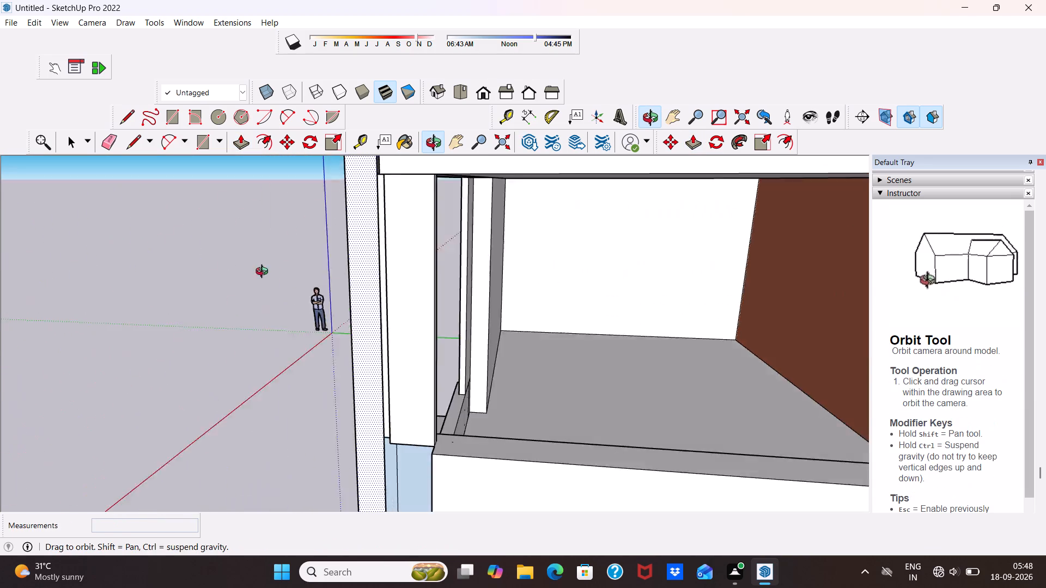
middle_click_drag(264, 273, 119, 278)
scroll(391, 241, "up", 3)
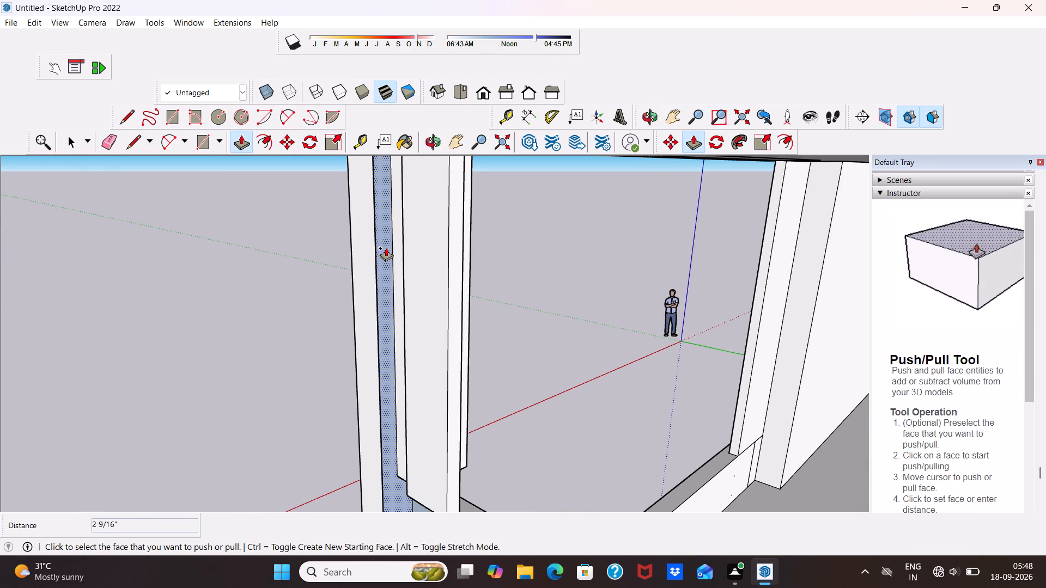
left_click_drag(386, 248, 418, 268)
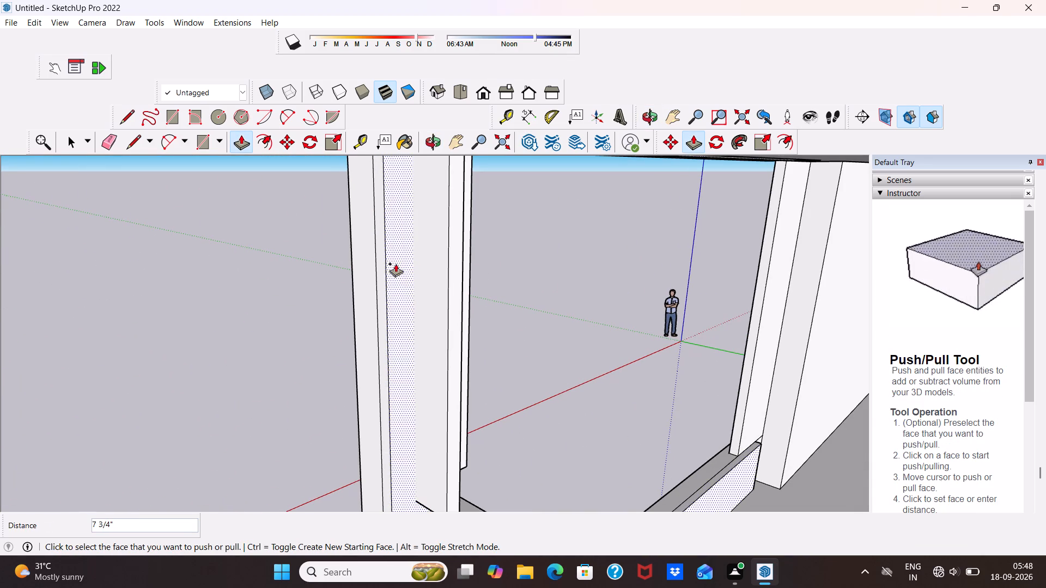
Inspect the thickened corner post of the upper balcony's frame from the side and the front.
scroll(381, 255, "down", 7)
scroll(395, 240, "up", 1)
scroll(411, 258, "down", 1)
middle_click_drag(381, 286, 512, 280)
scroll(541, 348, "up", 2)
left_click_drag(584, 406, 583, 414)
scroll(599, 340, "down", 2)
middle_click_drag(599, 338, 401, 335)
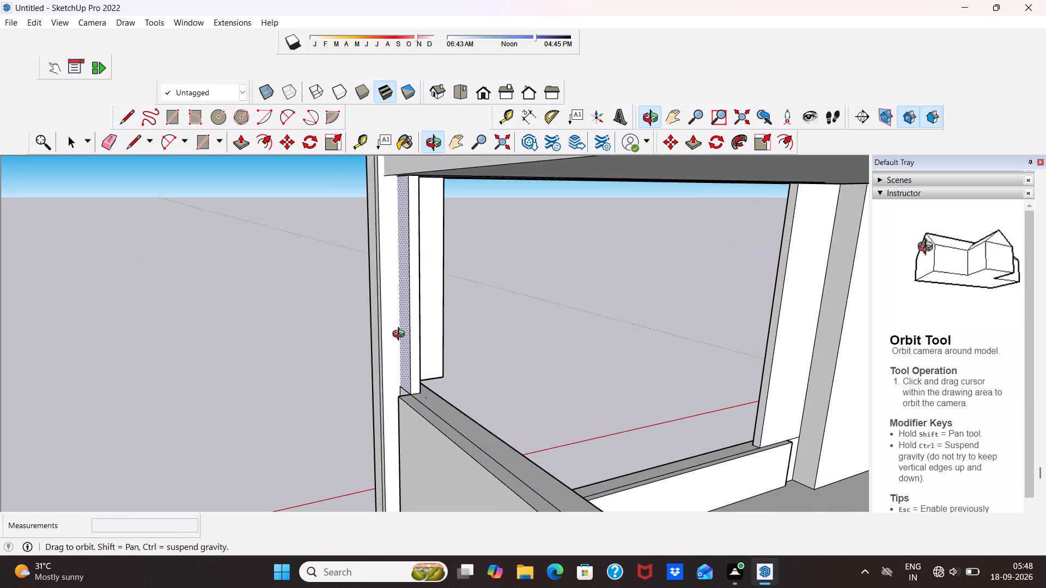
middle_click_drag(401, 335, 753, 372)
middle_click_drag(601, 352, 857, 312)
scroll(612, 194, "up", 4)
key("space")
key("space")
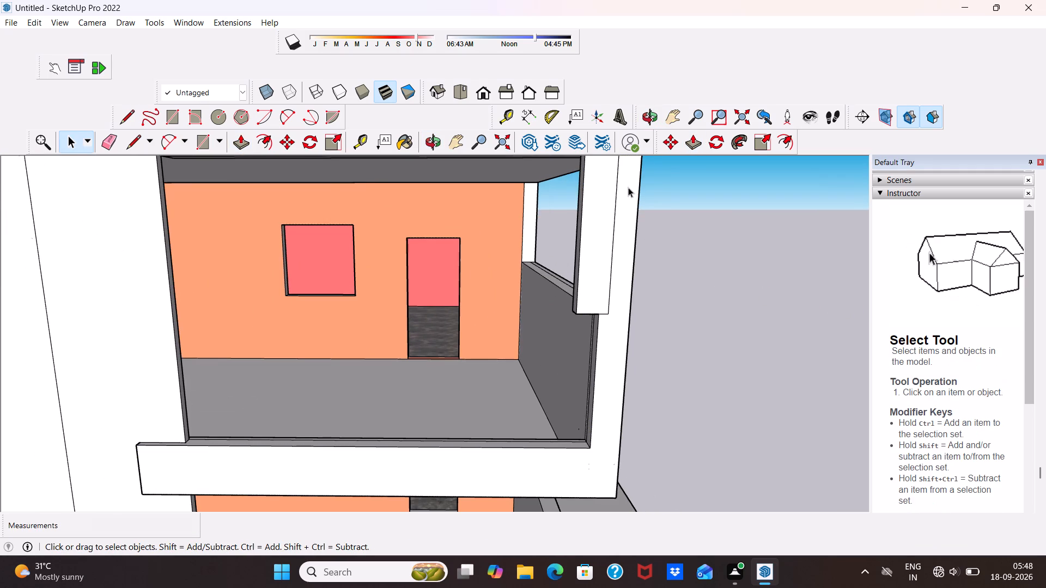
scroll(628, 187, "down", 6)
middle_click_drag(431, 301, 437, 260)
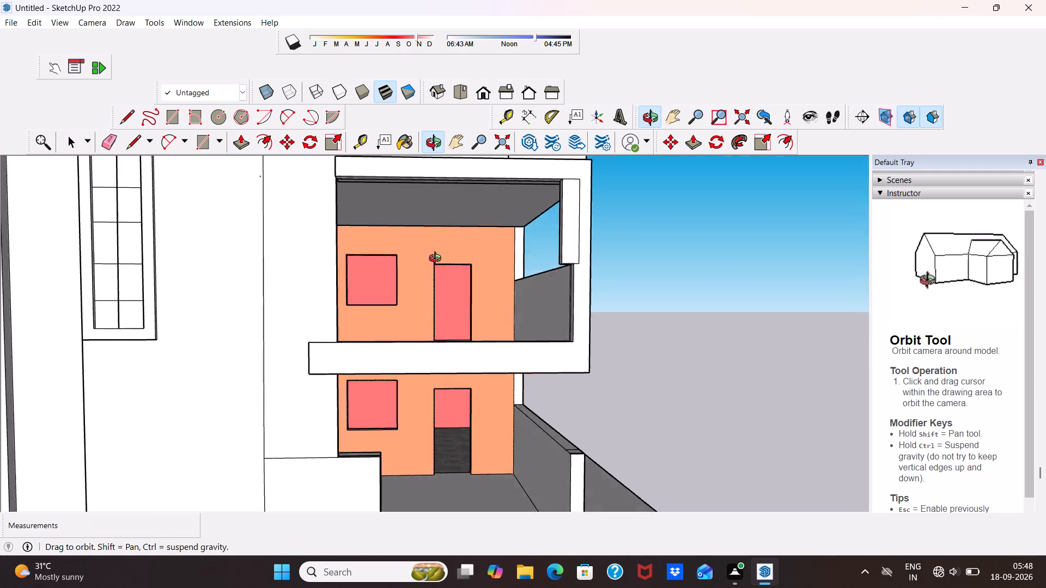
middle_click_drag(437, 260, 379, 313)
scroll(350, 271, "down", 1)
middle_click_drag(350, 271, 350, 270)
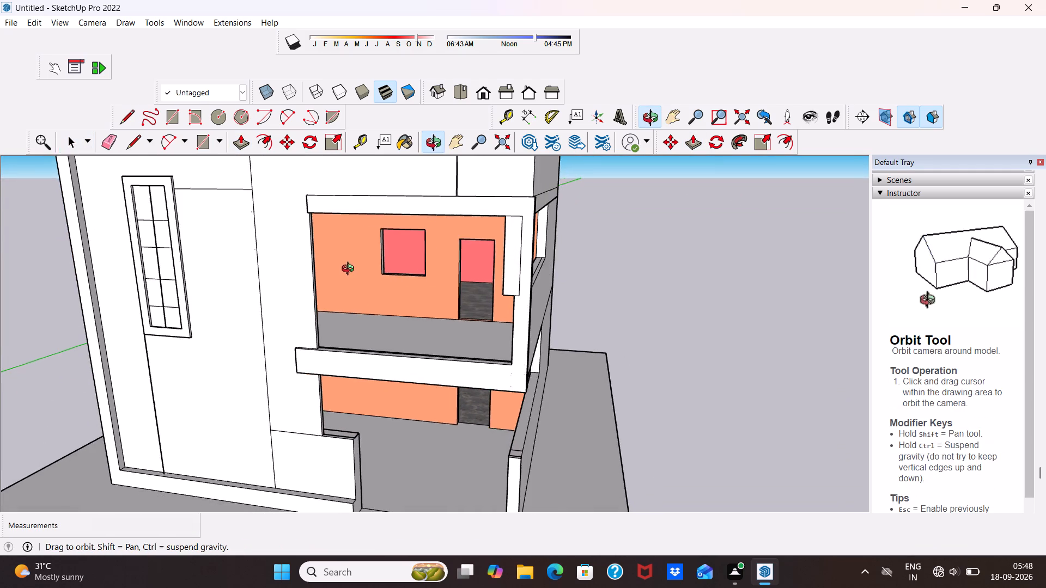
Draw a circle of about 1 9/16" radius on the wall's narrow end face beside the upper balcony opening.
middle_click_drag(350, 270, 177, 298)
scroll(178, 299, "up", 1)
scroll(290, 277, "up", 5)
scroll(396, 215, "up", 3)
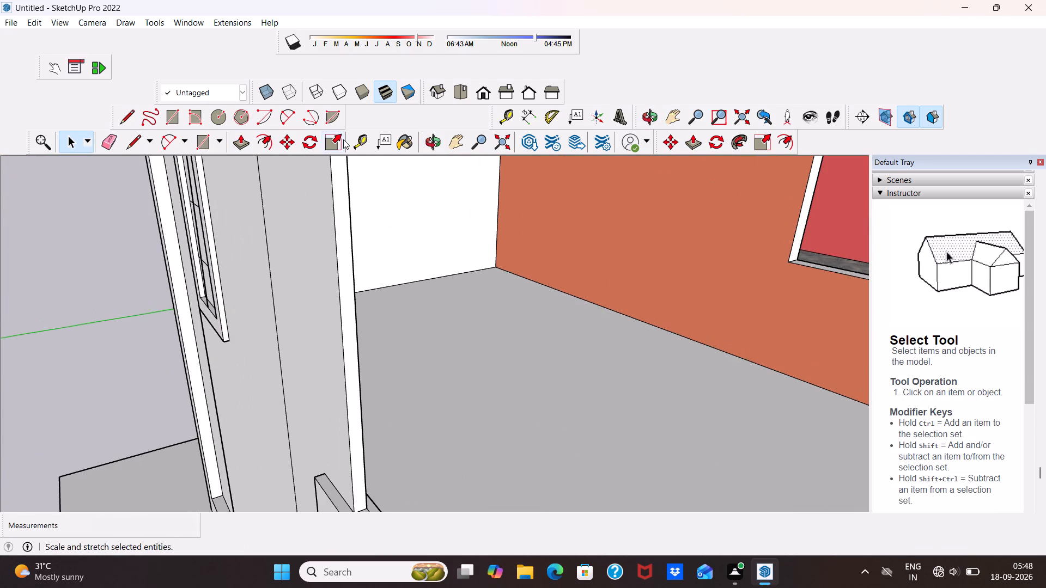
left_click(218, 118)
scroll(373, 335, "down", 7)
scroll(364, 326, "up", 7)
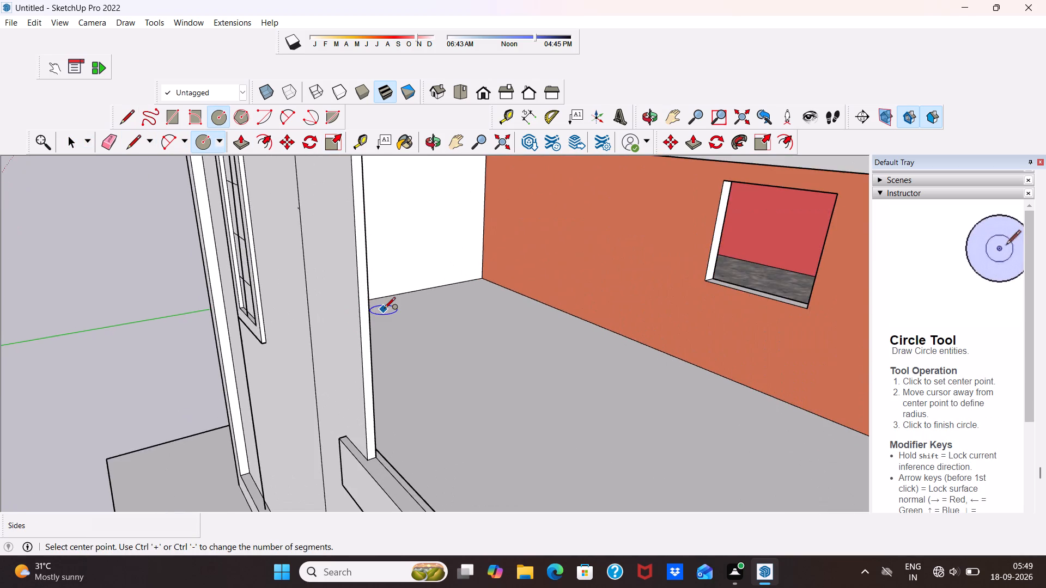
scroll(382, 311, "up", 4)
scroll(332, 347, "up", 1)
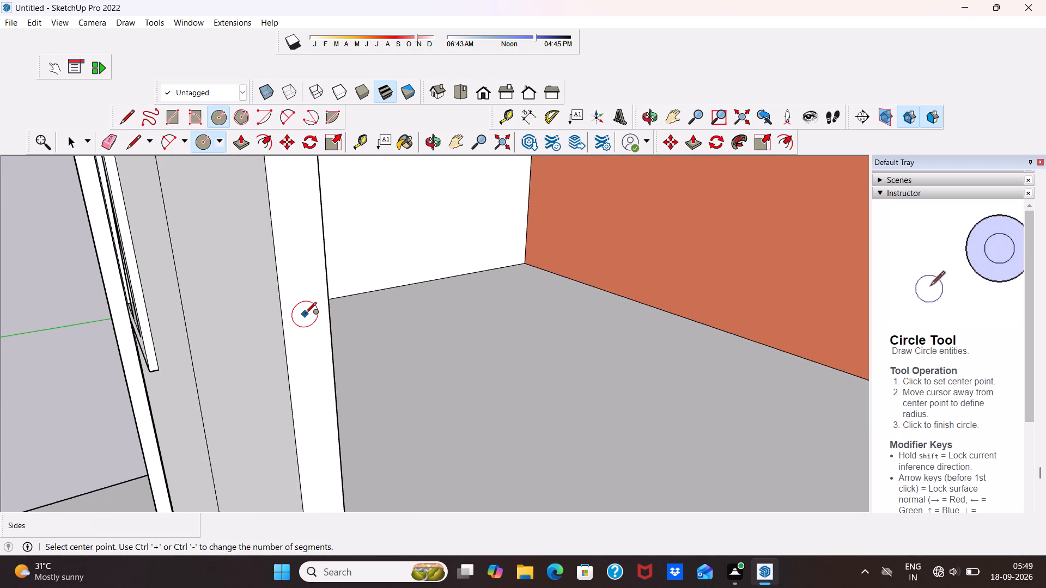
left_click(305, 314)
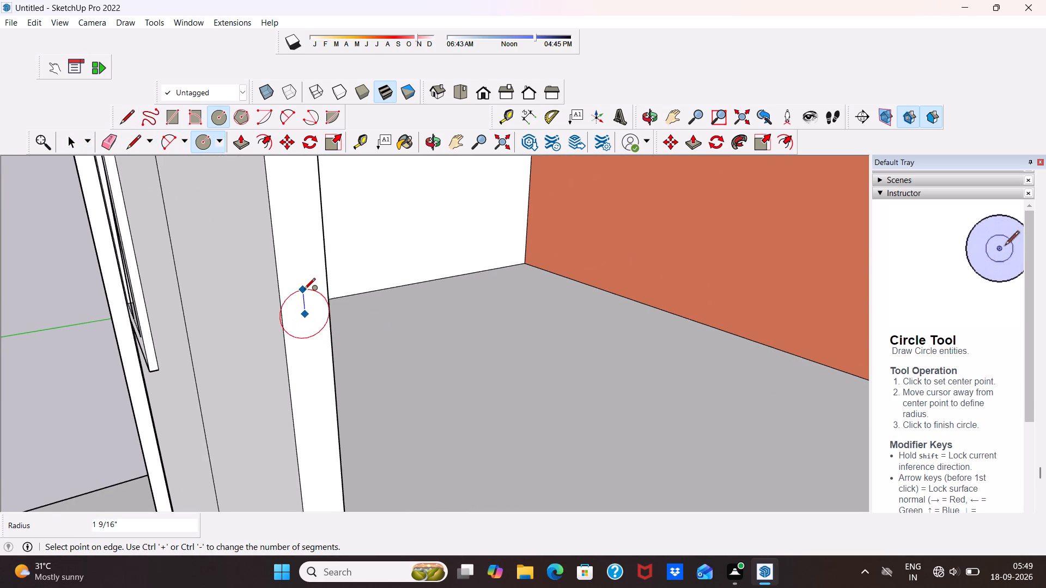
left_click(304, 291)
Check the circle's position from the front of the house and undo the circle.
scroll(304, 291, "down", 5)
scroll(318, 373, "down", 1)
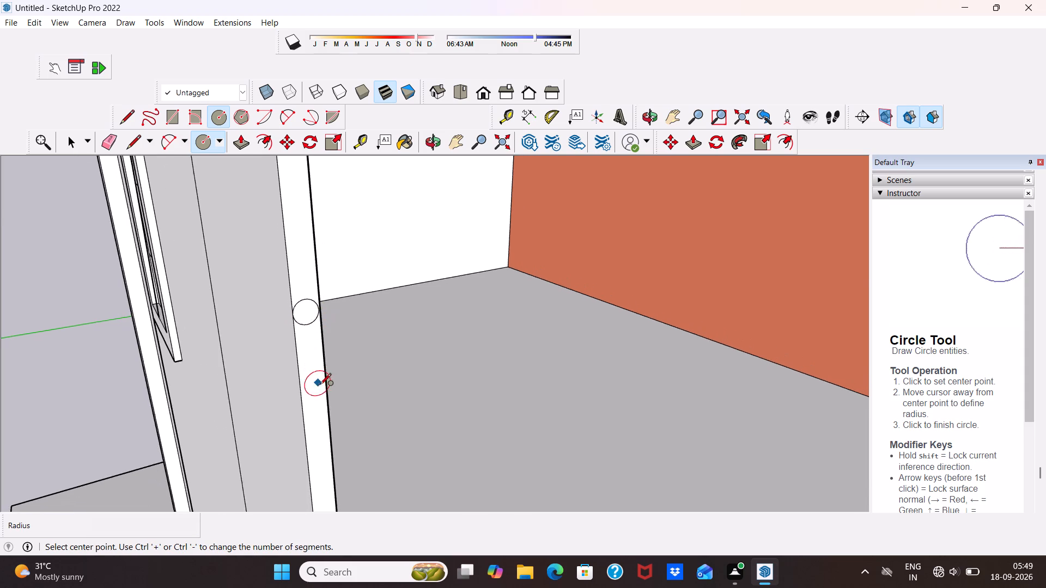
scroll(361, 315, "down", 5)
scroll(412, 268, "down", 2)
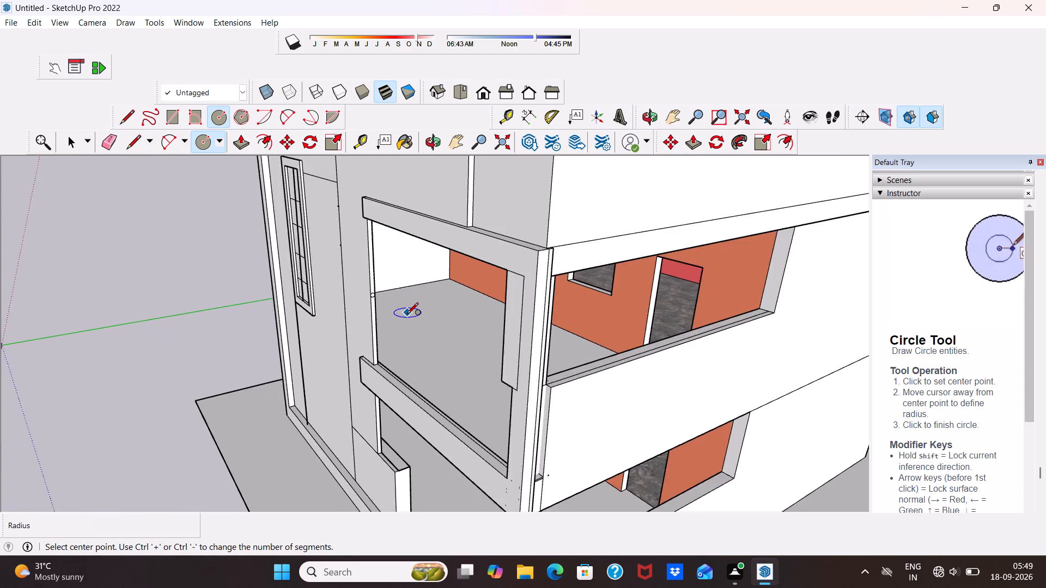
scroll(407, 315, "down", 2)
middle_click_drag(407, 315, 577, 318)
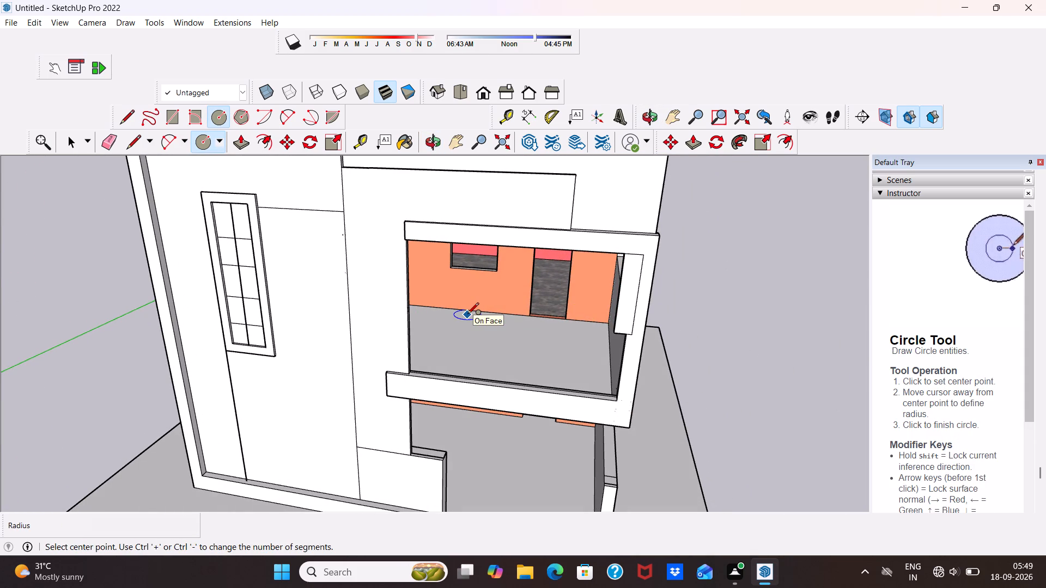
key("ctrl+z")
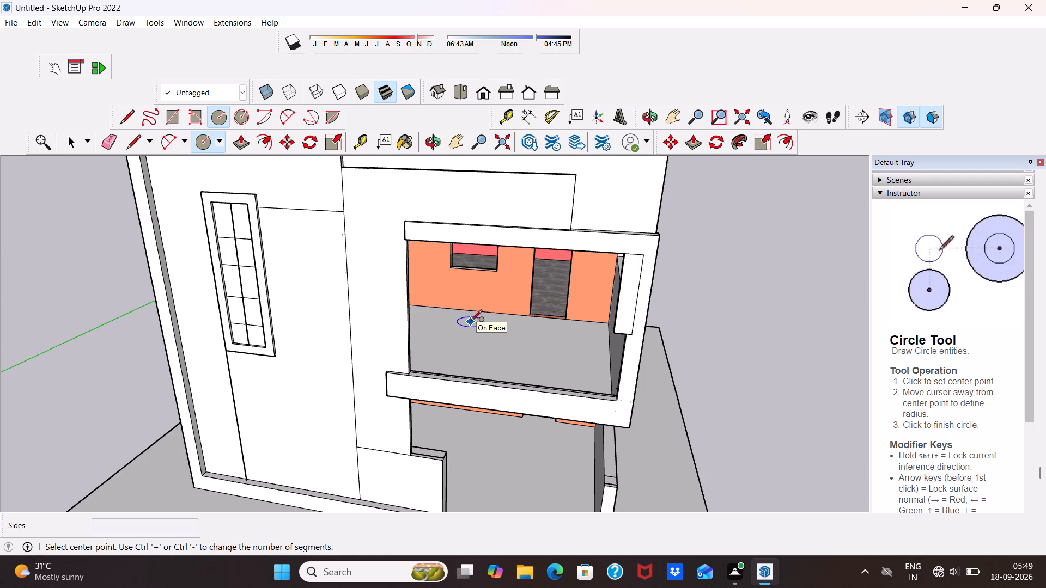
Draw a circle of about 1 3/16" radius on the wall's narrow end face beside the upper balcony opening.
middle_click_drag(471, 320, 349, 388)
scroll(384, 367, "up", 11)
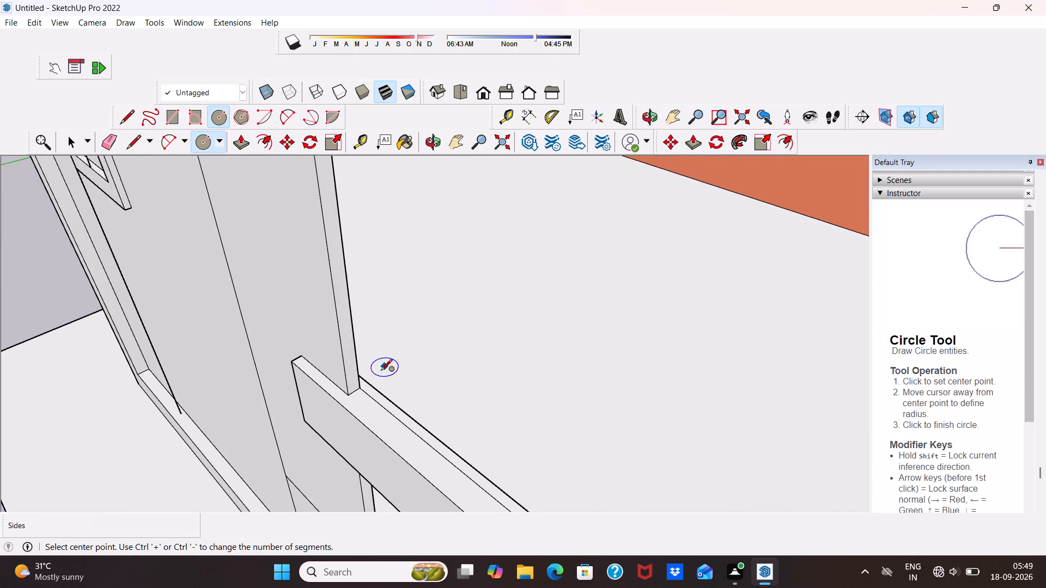
scroll(374, 374, "up", 3)
scroll(361, 341, "down", 5)
scroll(347, 248, "up", 1)
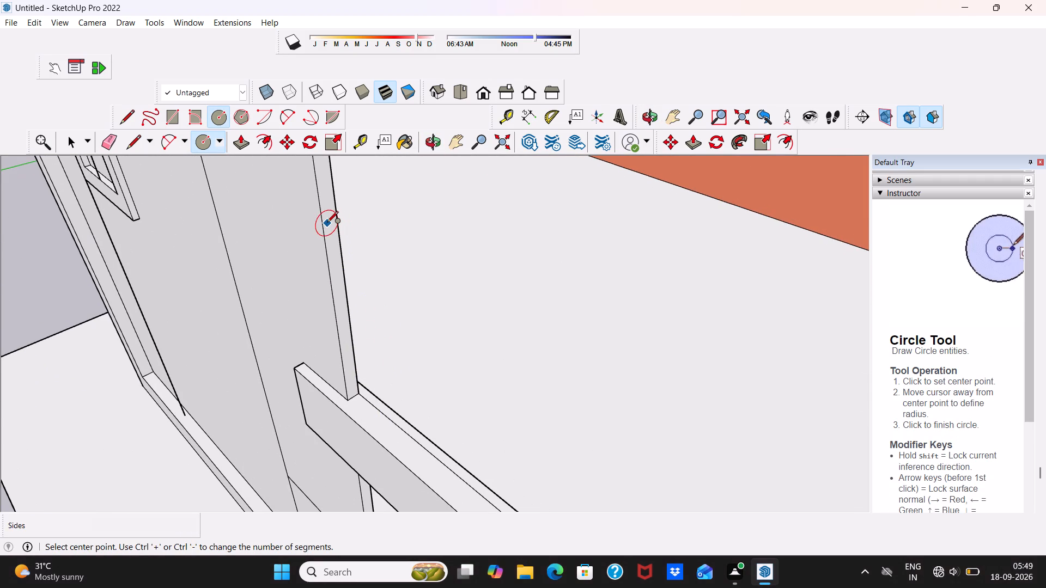
left_click(331, 223)
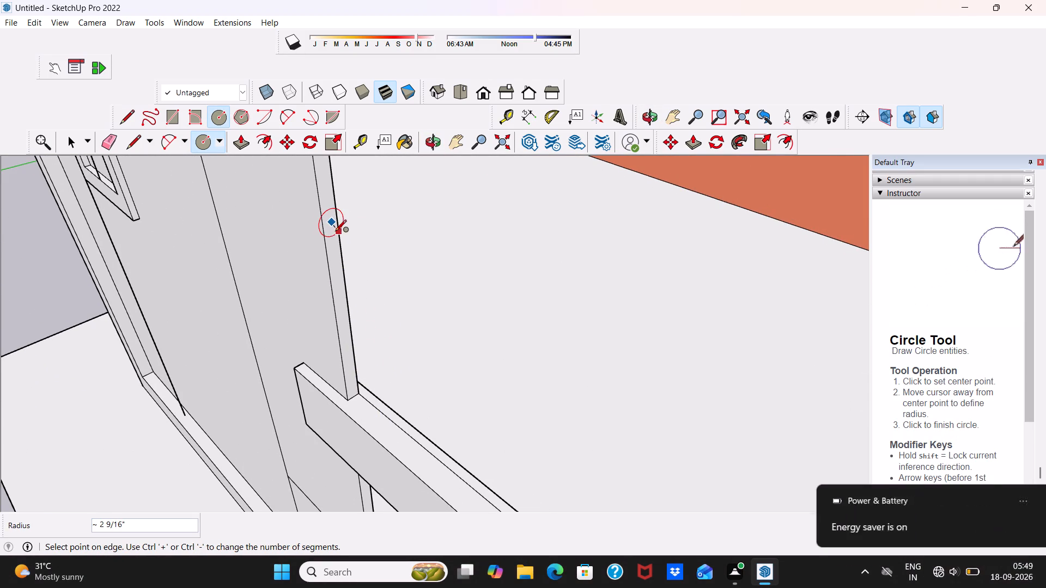
scroll(334, 226, "up", 3)
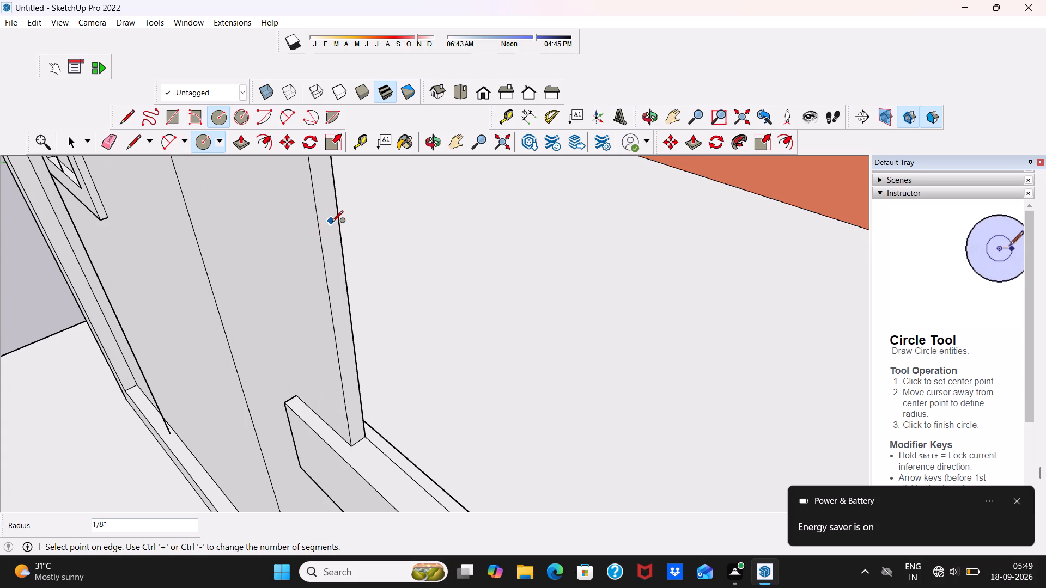
scroll(332, 223, "up", 2)
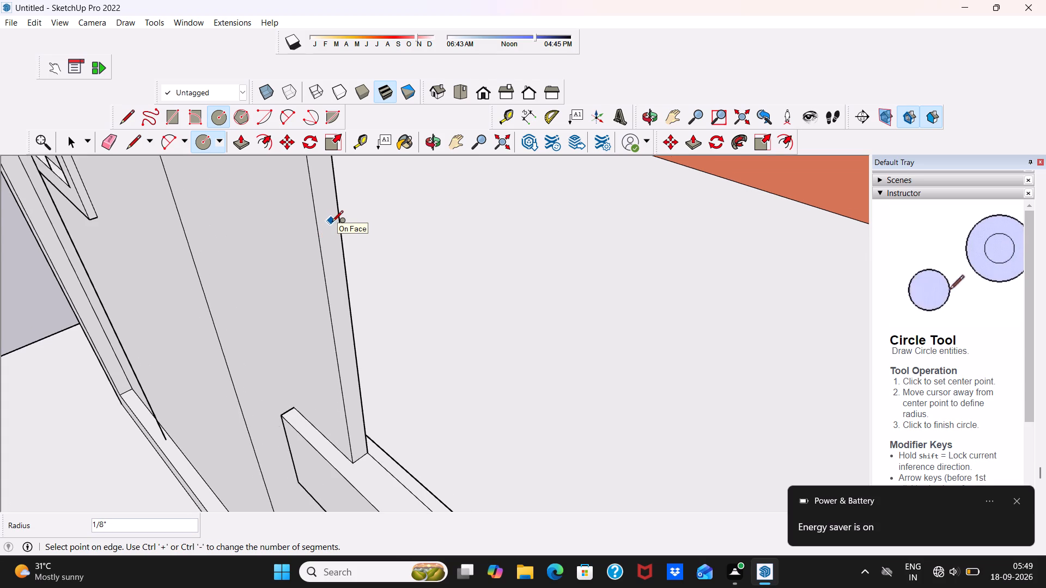
scroll(332, 223, "up", 1)
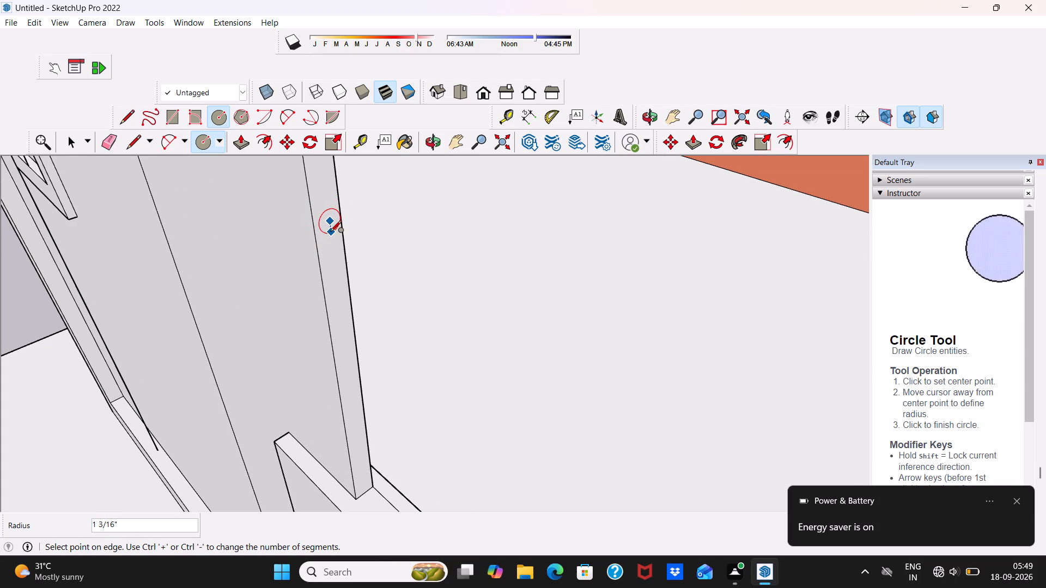
left_click(330, 232)
key("space")
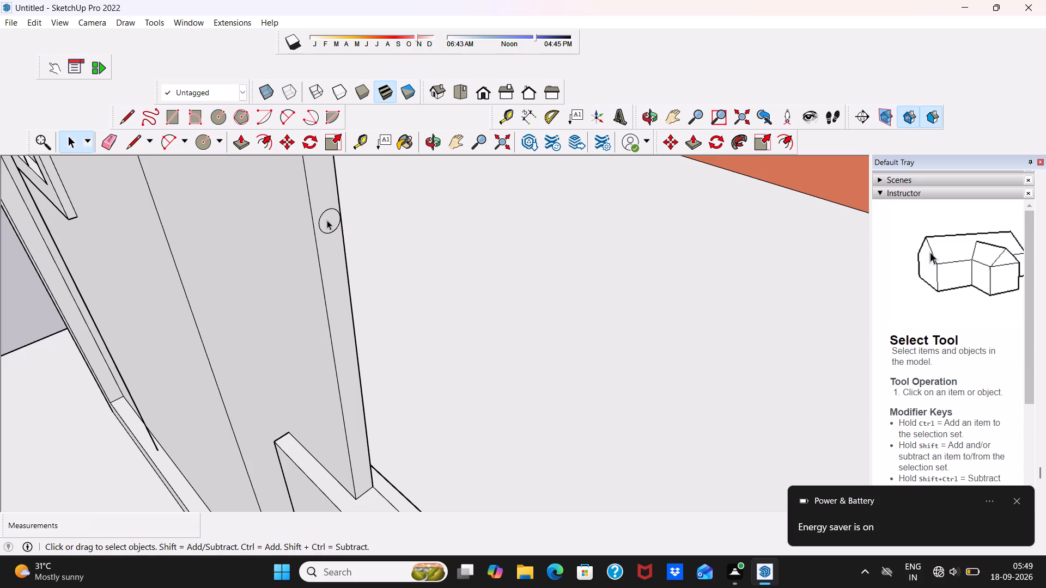
Copy the circle about 8 3/16" down the wall's end face and multiply the copy by 3.
left_click(327, 217)
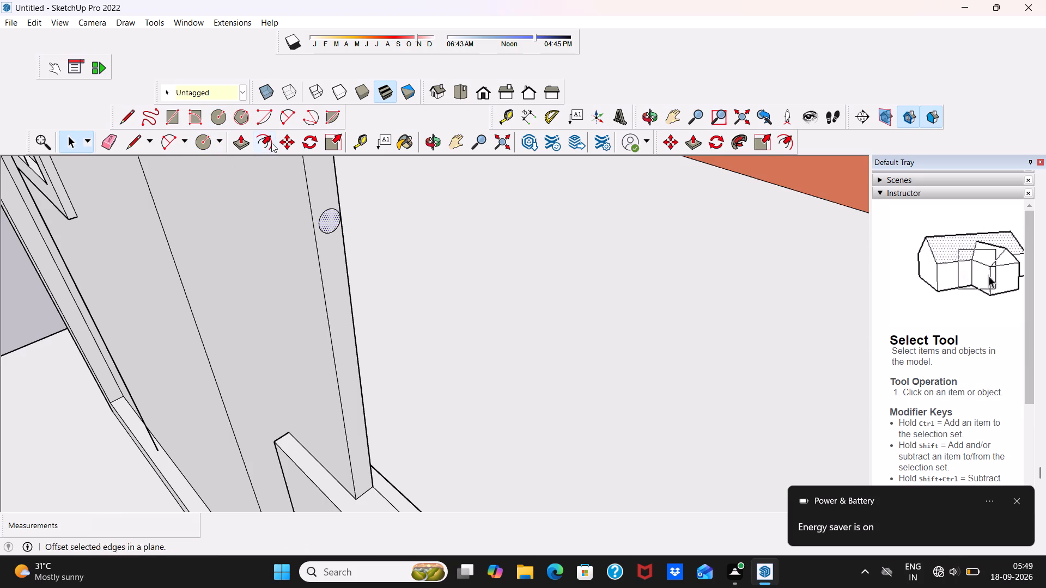
left_click(288, 135)
left_click(333, 220)
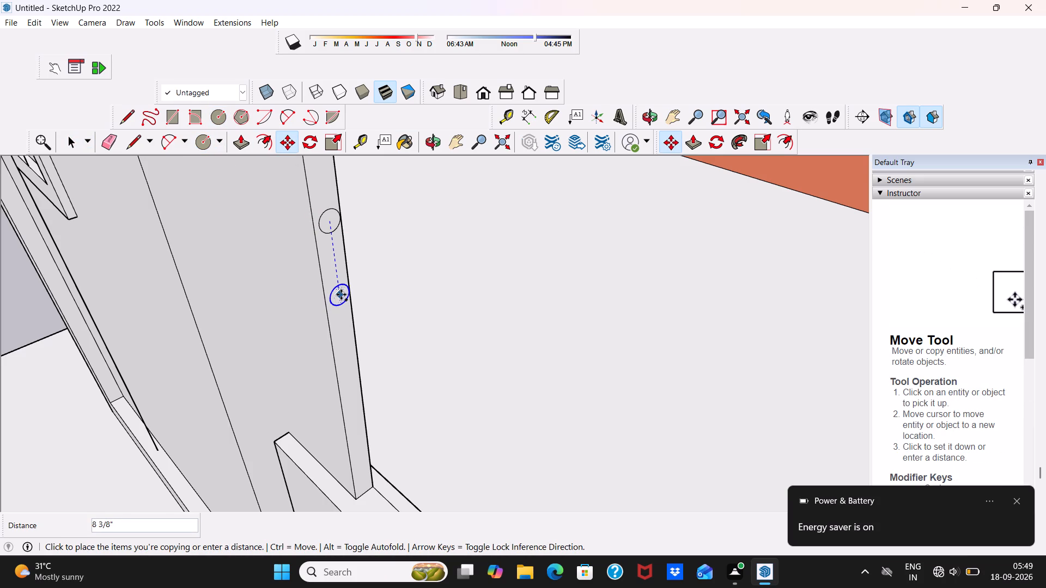
left_click(341, 293)
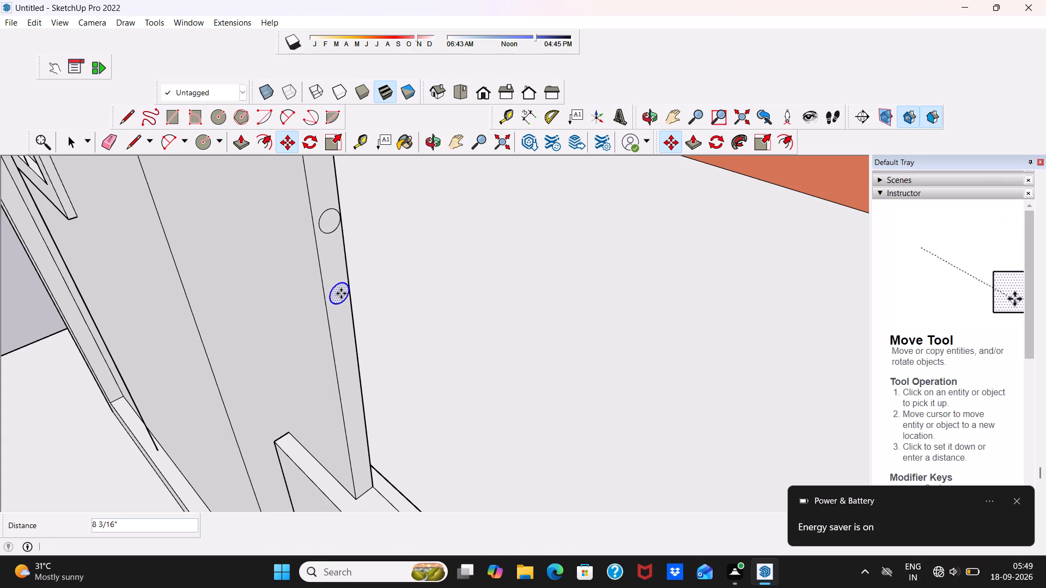
key("shift+asterisk")
key("3")
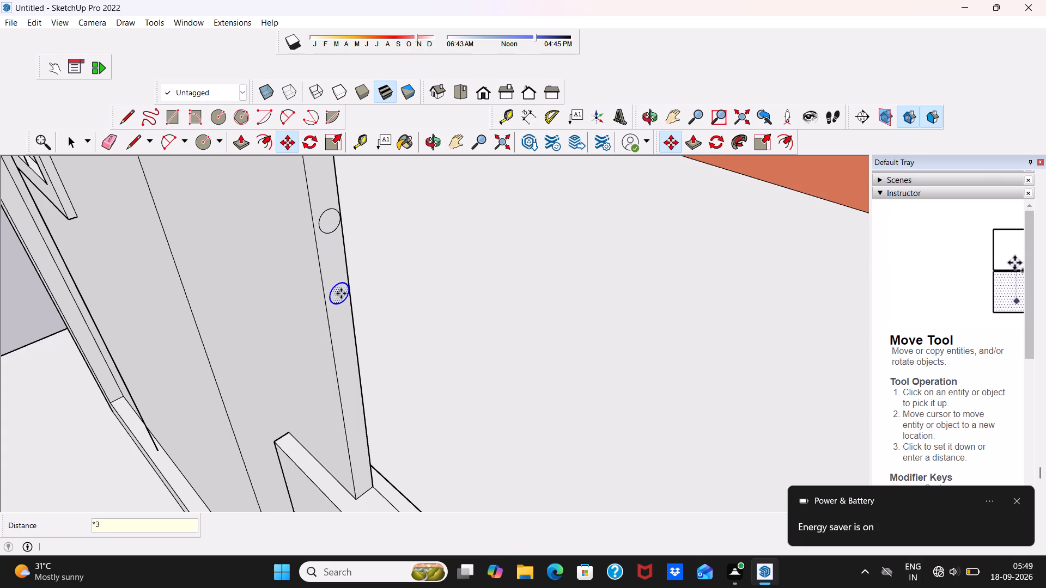
key("Return")
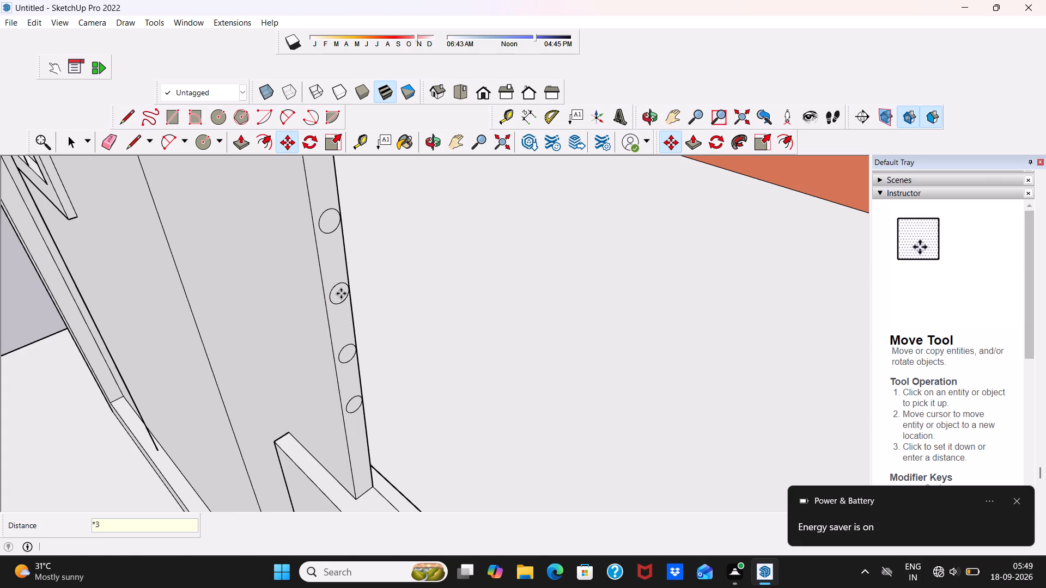
Push/Pull the top circle about 12' 7 7/16" across the upper balcony opening to the far frame post as a rail.
scroll(341, 293, "down", 3)
middle_click_drag(351, 332, 404, 302)
scroll(403, 308, "down", 5)
middle_click_drag(394, 349, 370, 375)
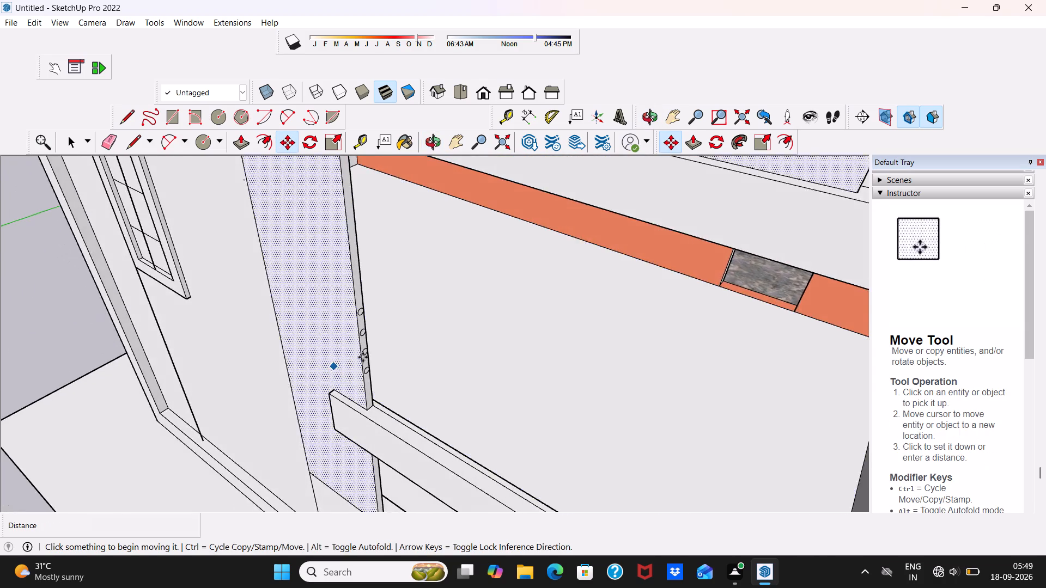
scroll(417, 347, "up", 2)
key("space")
scroll(296, 298, "up", 4)
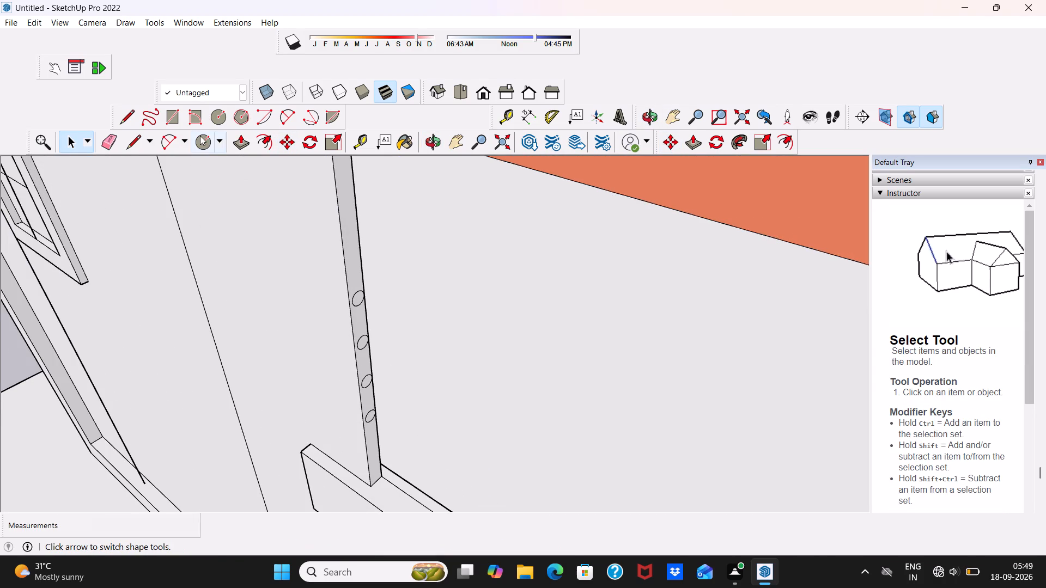
left_click(237, 140)
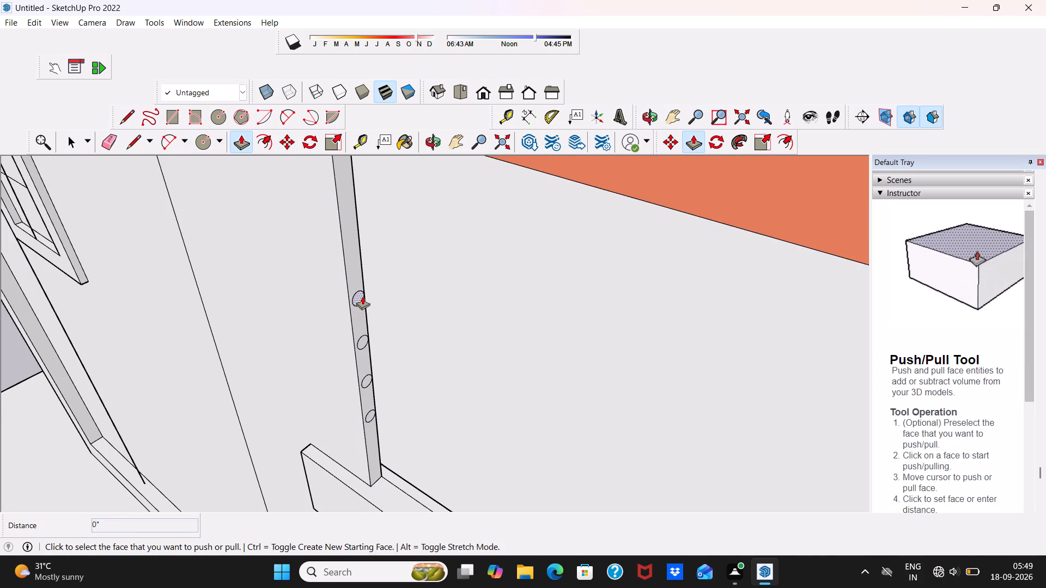
left_click(362, 296)
scroll(551, 328, "down", 3)
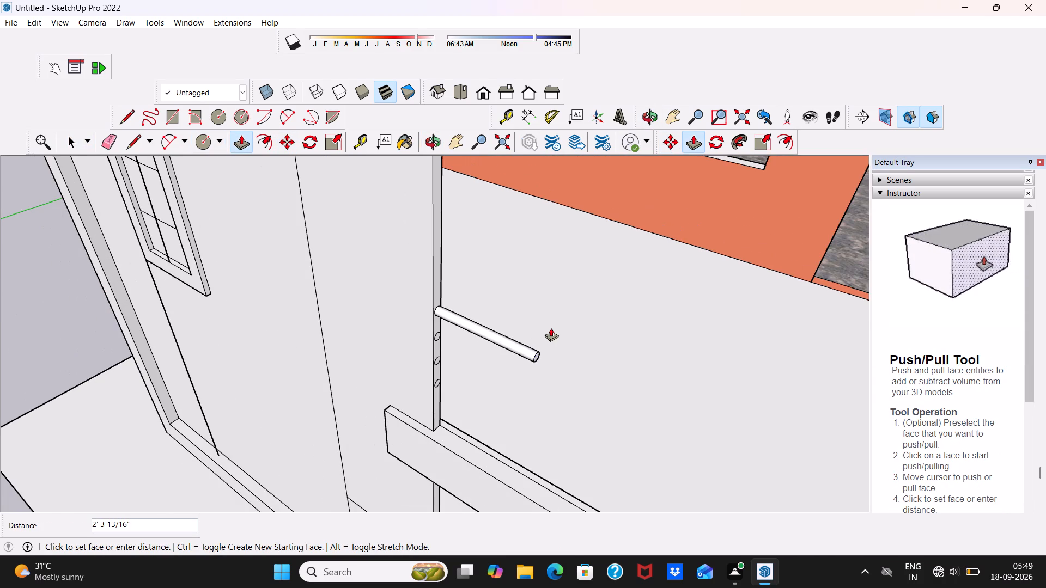
scroll(551, 328, "down", 4)
scroll(599, 346, "down", 4)
scroll(679, 367, "down", 1)
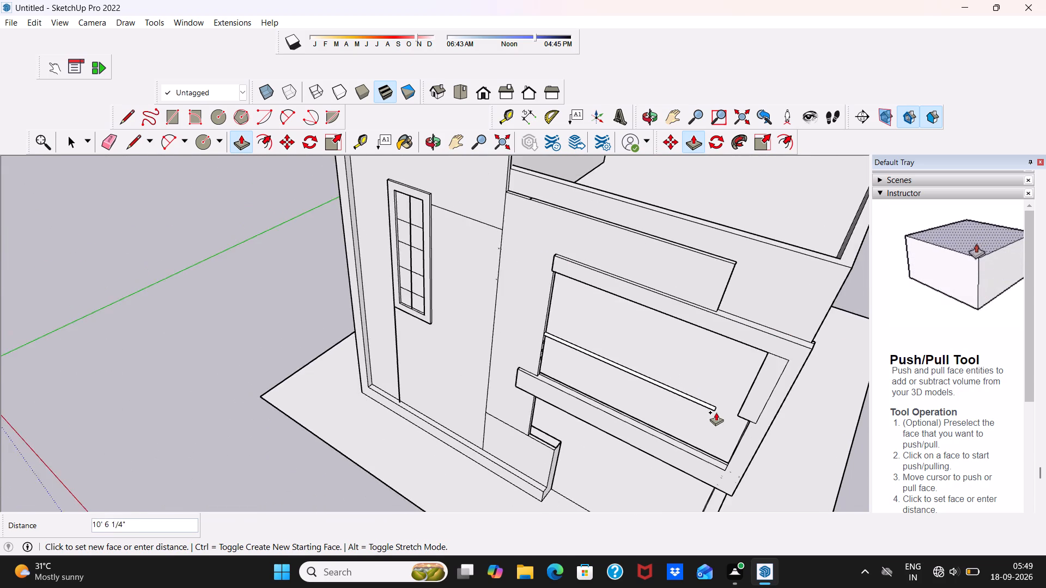
scroll(716, 412, "down", 1)
middle_click_drag(725, 425, 827, 399)
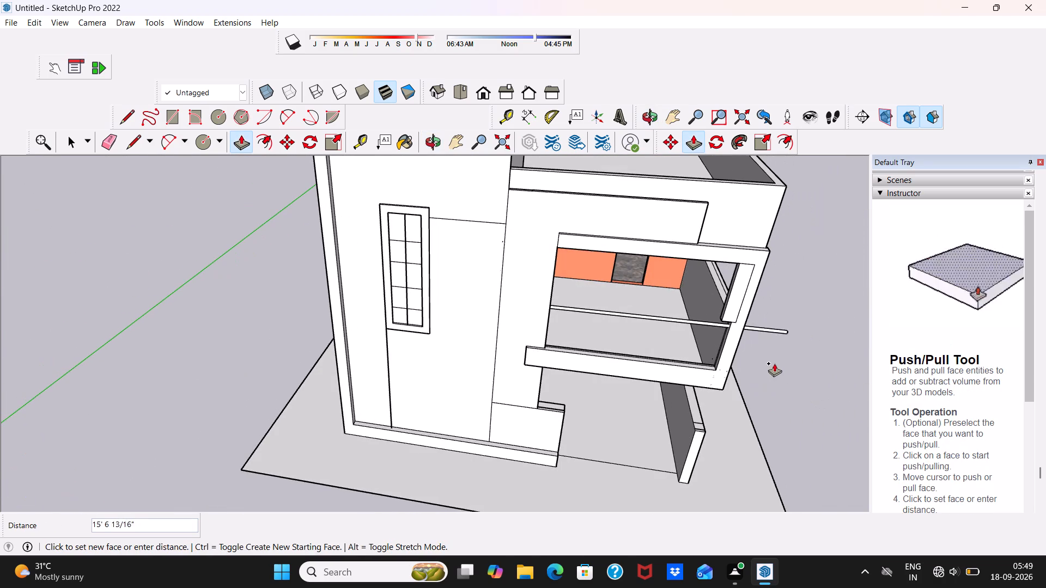
scroll(729, 333, "up", 8)
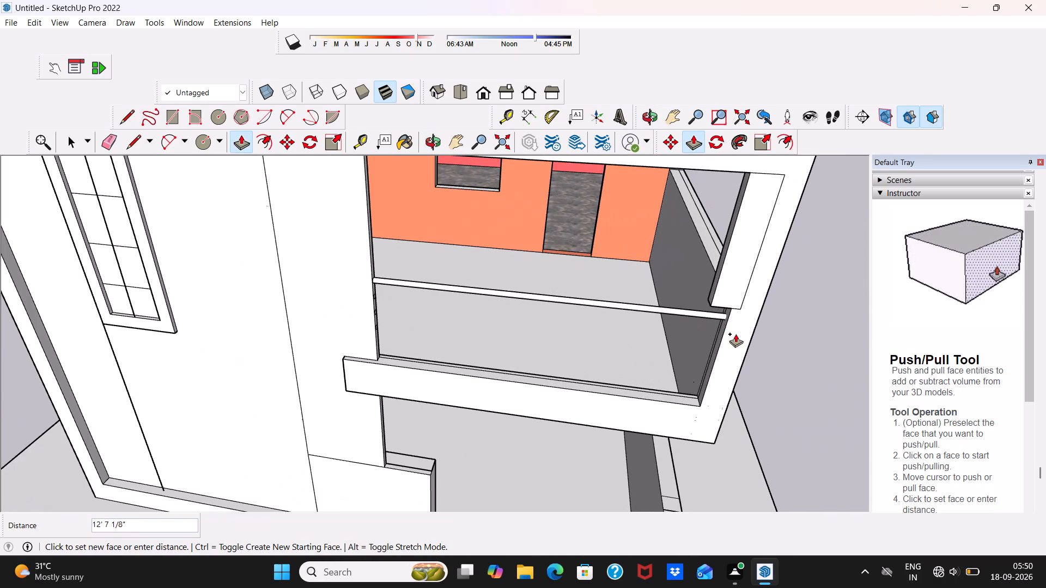
left_click(735, 334)
Push/Pull the third circle from the top about 12' 2 1/2" across the balcony opening to the far post.
middle_click_drag(641, 356, 427, 341)
scroll(348, 327, "up", 5)
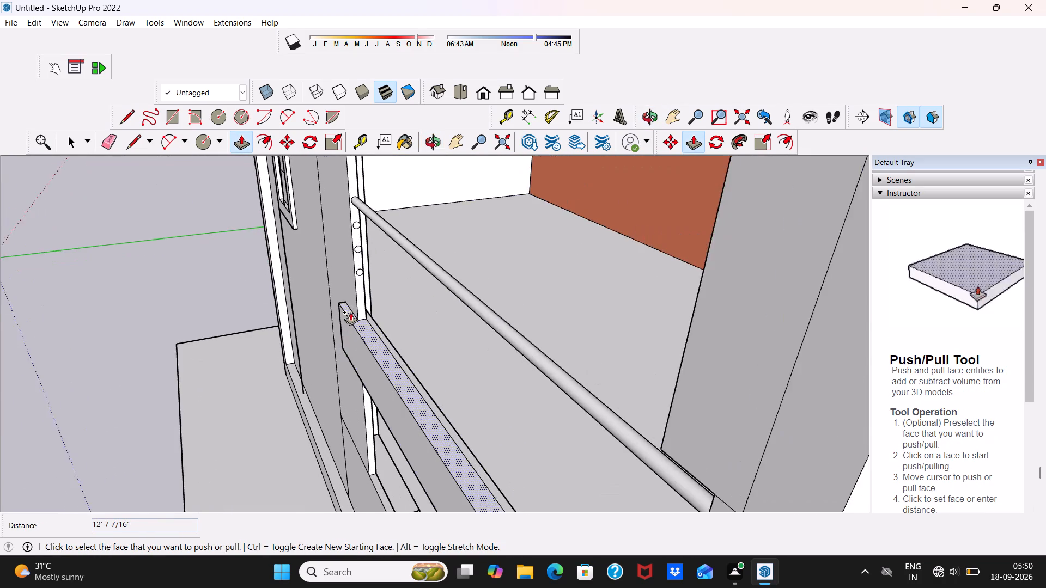
scroll(371, 265, "up", 8)
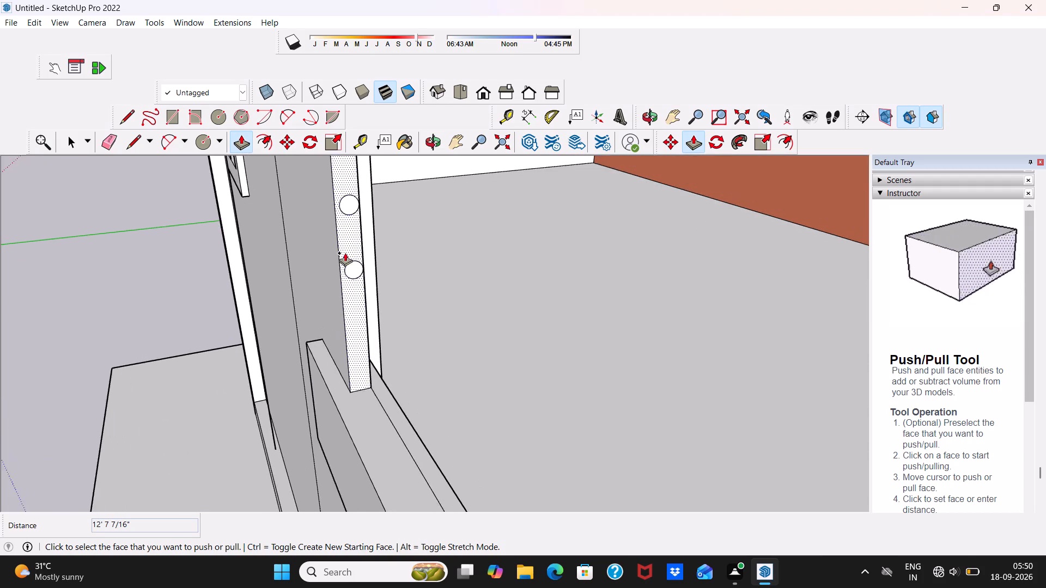
scroll(345, 253, "up", 3)
left_click(350, 188)
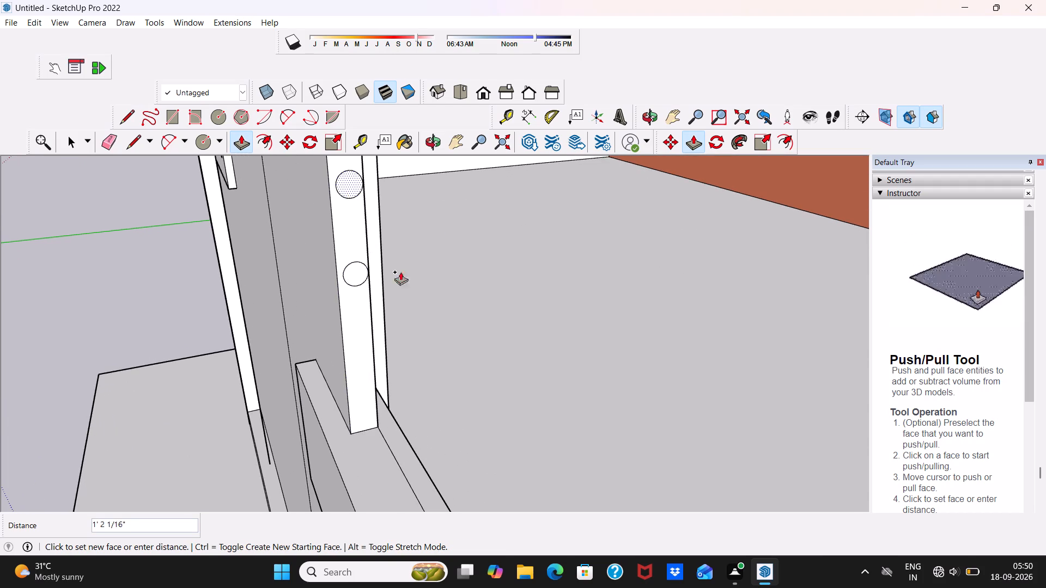
scroll(425, 316, "down", 15)
scroll(478, 411, "down", 3)
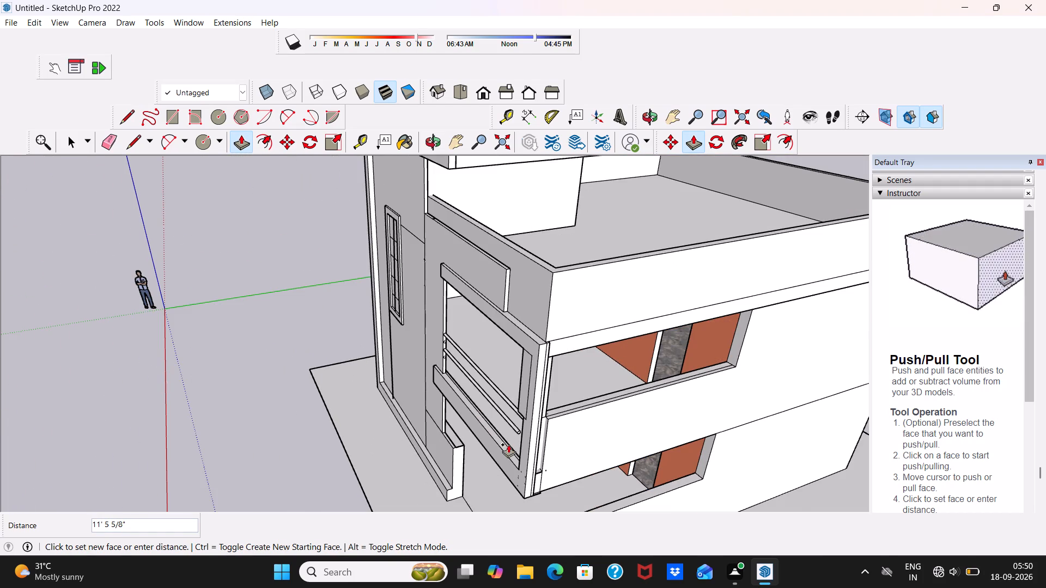
scroll(508, 444, "up", 4)
middle_click_drag(508, 444, 699, 419)
scroll(699, 419, "up", 2)
left_click(609, 371)
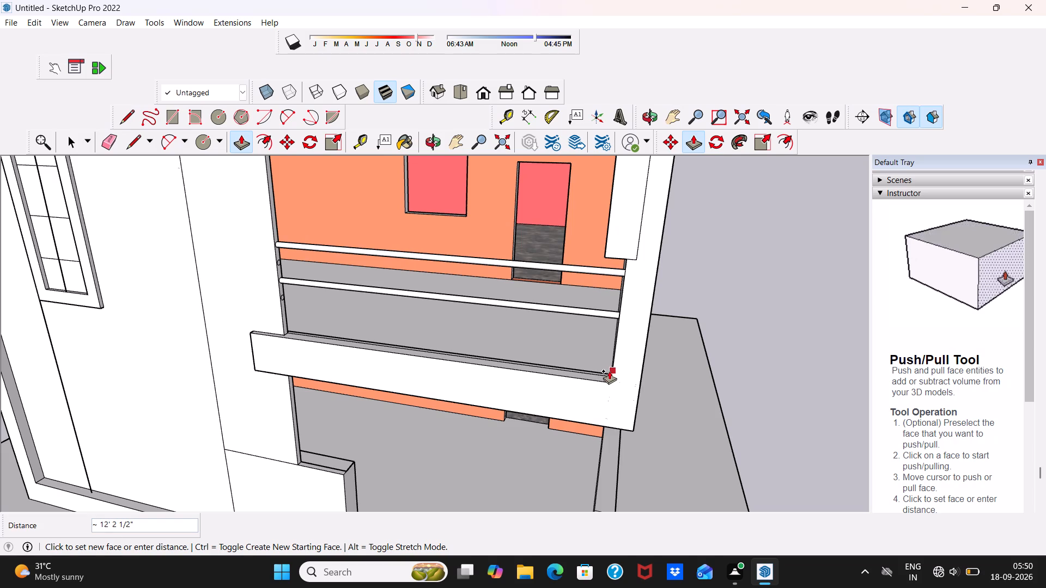
Push/Pull the lowest circle about 12' 3 3/16" across the balcony opening to the far post.
middle_click_drag(569, 348, 384, 344)
scroll(313, 254, "up", 8)
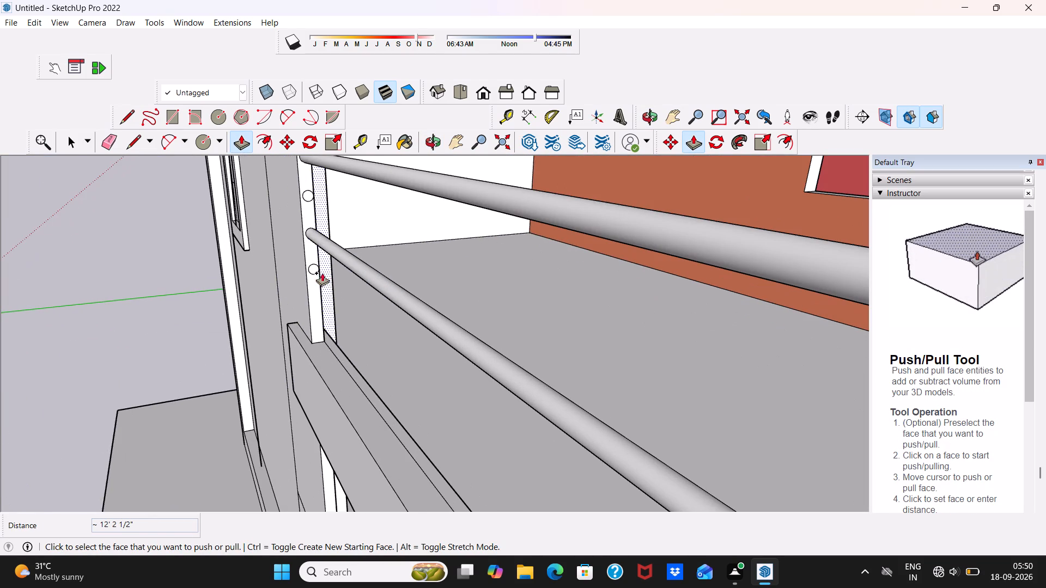
scroll(323, 270, "up", 2)
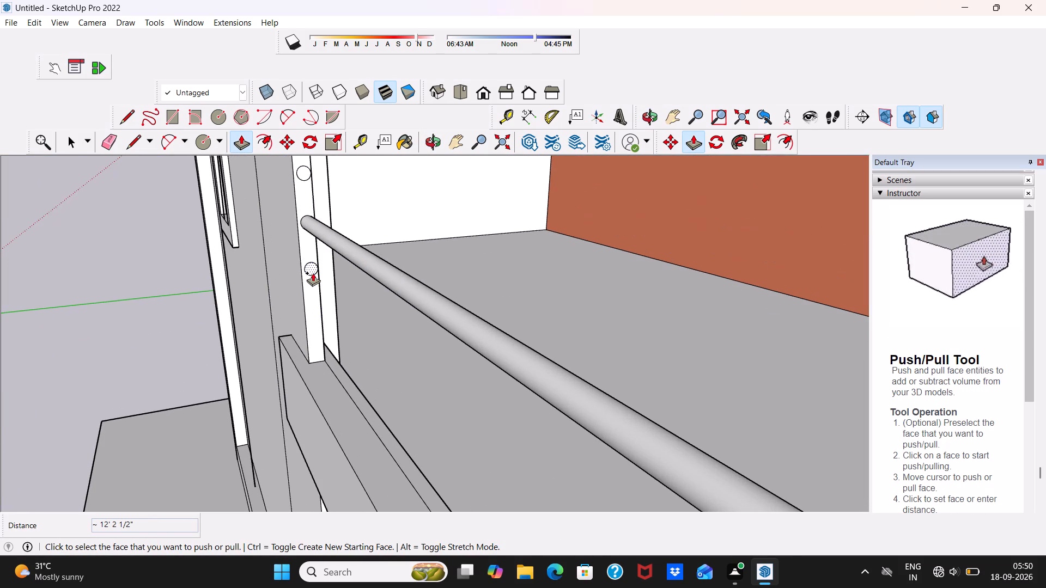
left_click(314, 269)
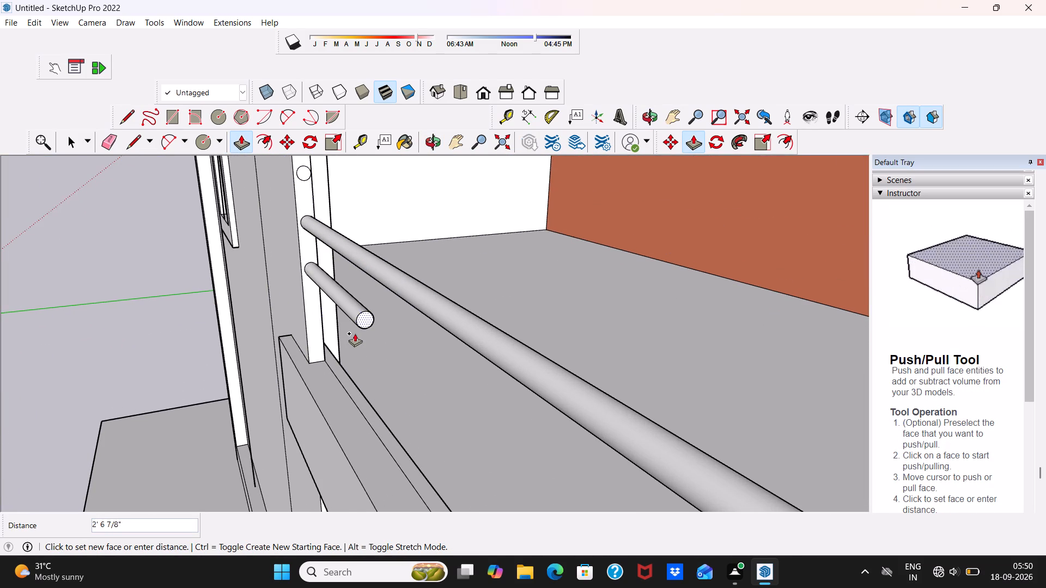
scroll(355, 333, "down", 14)
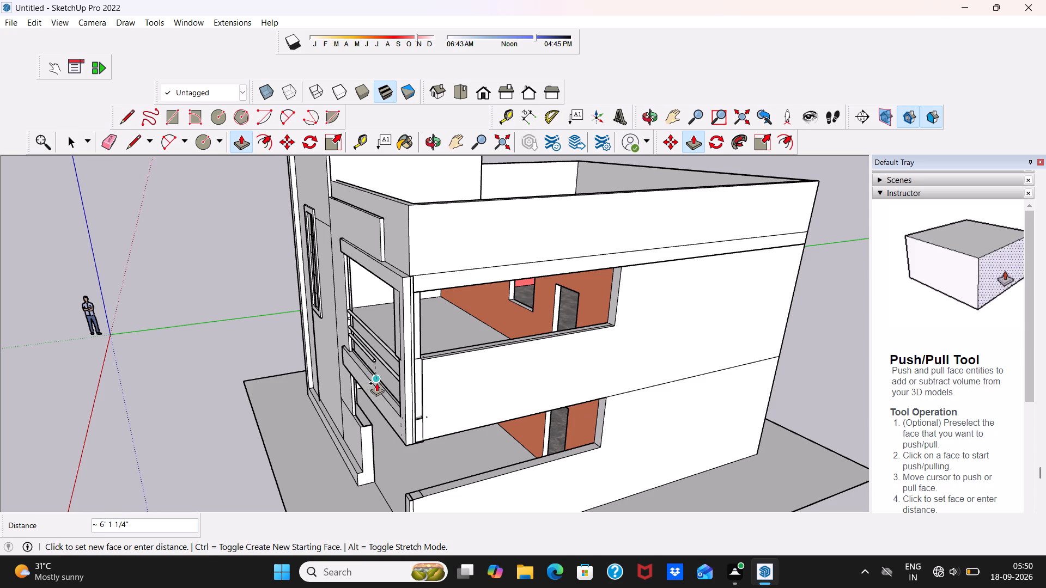
middle_click_drag(376, 383, 585, 379)
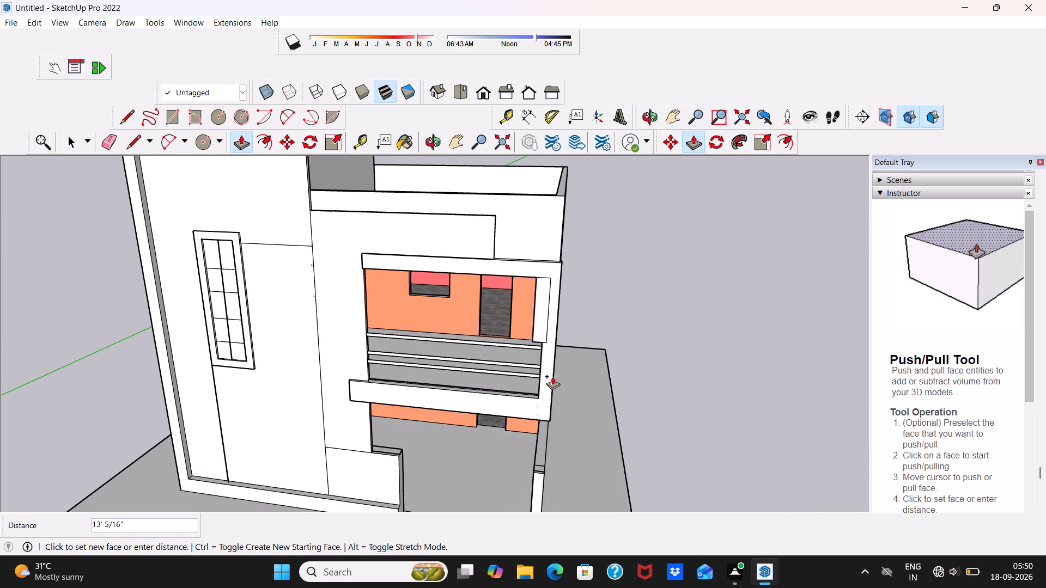
scroll(552, 376, "up", 3)
left_click(537, 373)
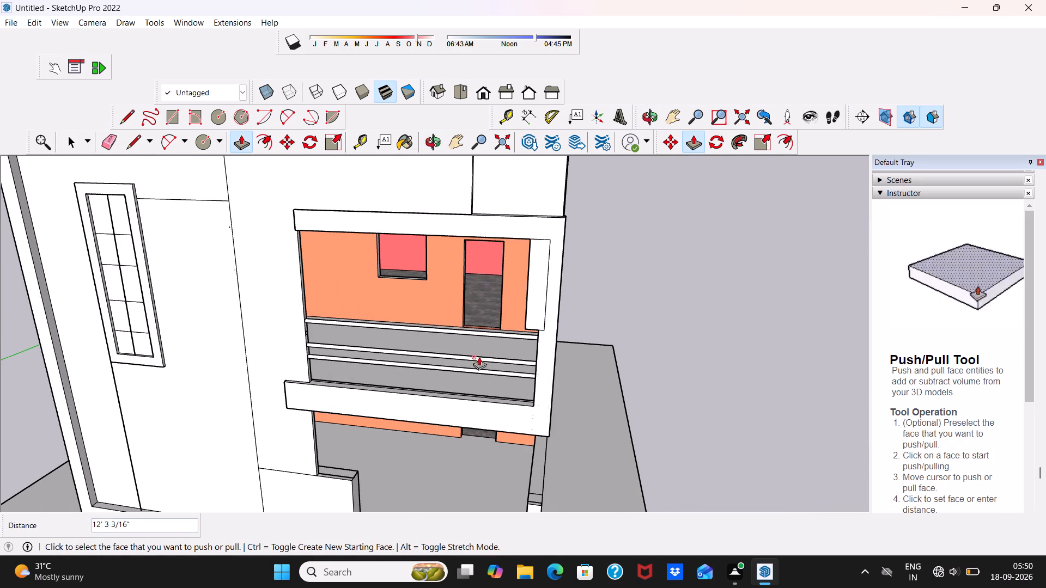
Push/Pull the remaining second circle from the top about 12' 1 7/8" across the balcony opening to the far post.
scroll(451, 349, "up", 5)
middle_click_drag(437, 348, 327, 372)
scroll(221, 281, "up", 4)
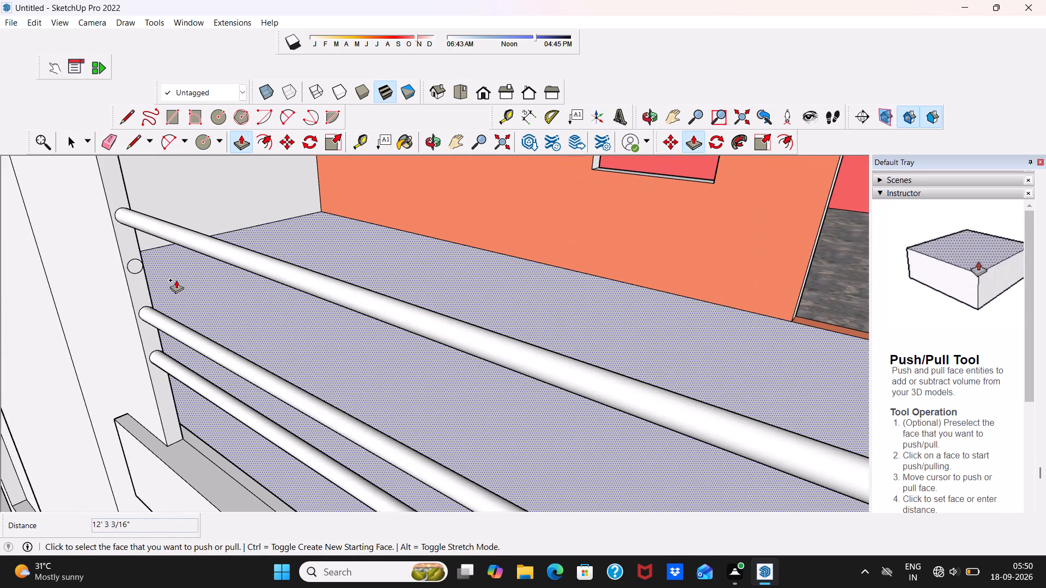
scroll(131, 262, "up", 2)
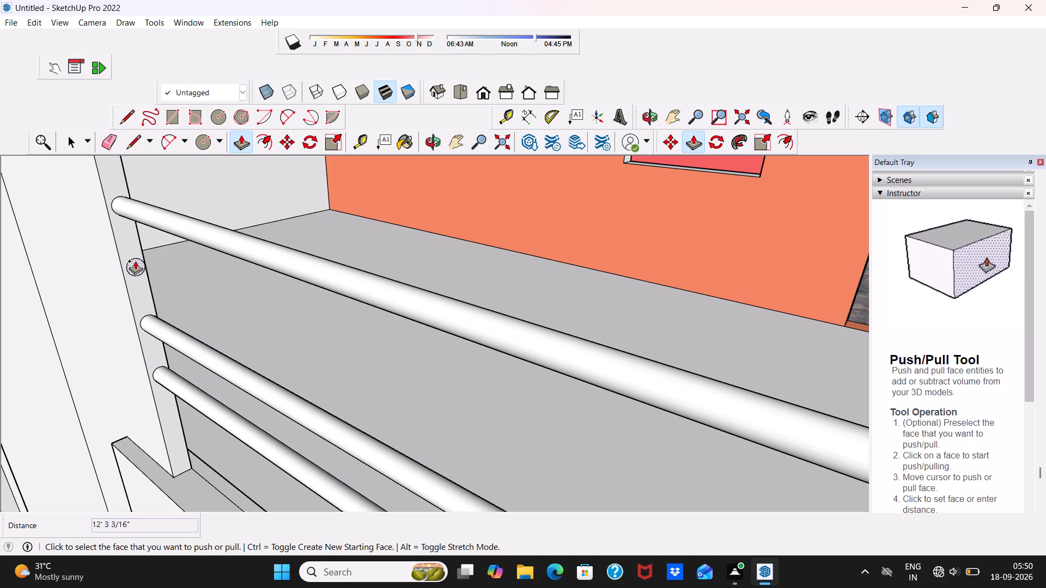
left_click(135, 261)
scroll(312, 357, "down", 5)
scroll(405, 381, "up", 1)
scroll(406, 382, "down", 14)
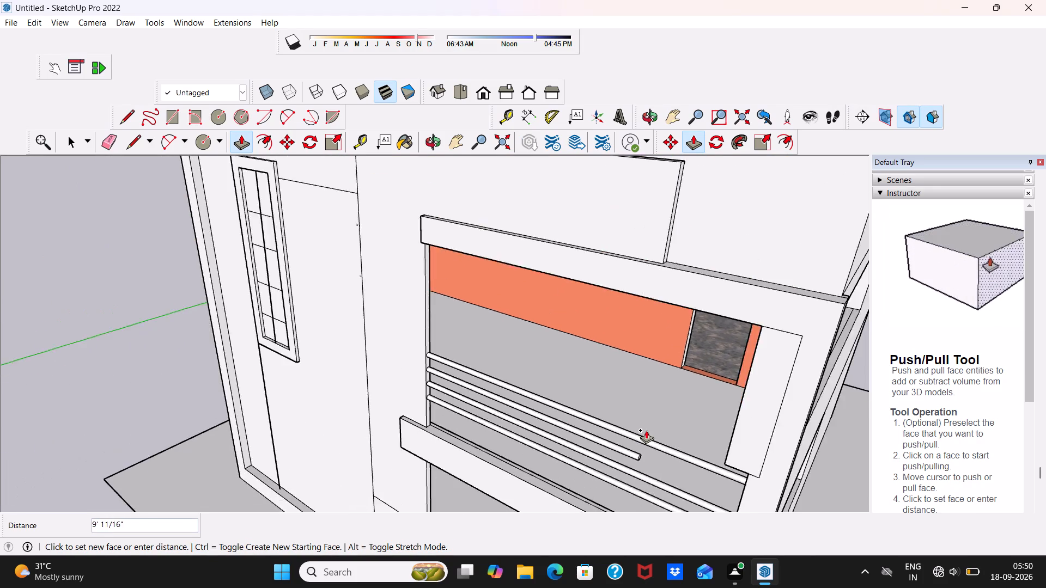
scroll(646, 430, "down", 2)
scroll(702, 468, "up", 3)
left_click(702, 468)
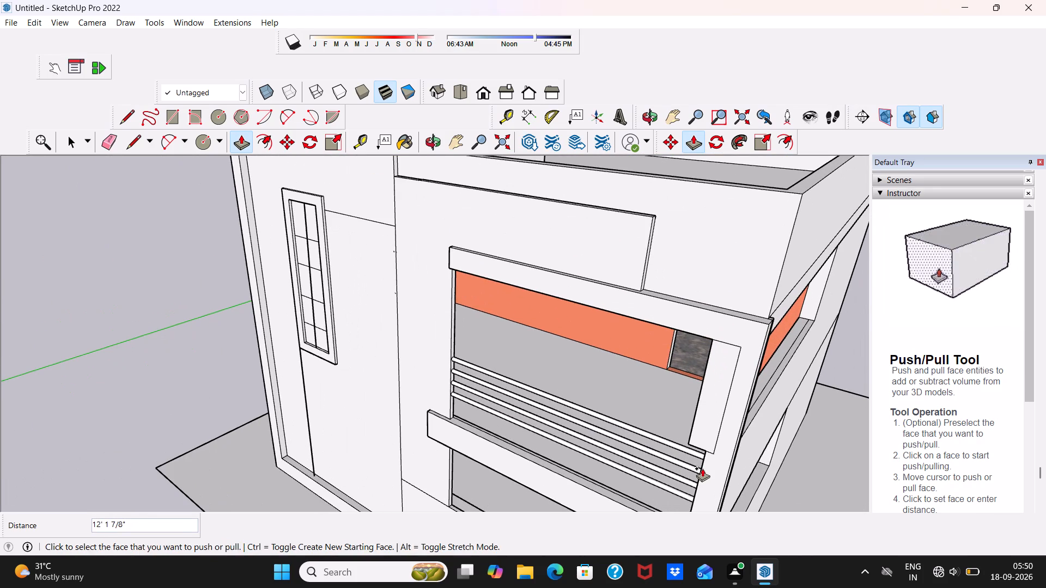
middle_click_drag(646, 456, 844, 425)
scroll(630, 407, "up", 4)
middle_click_drag(619, 399, 449, 391)
scroll(394, 389, "up", 3)
key("space")
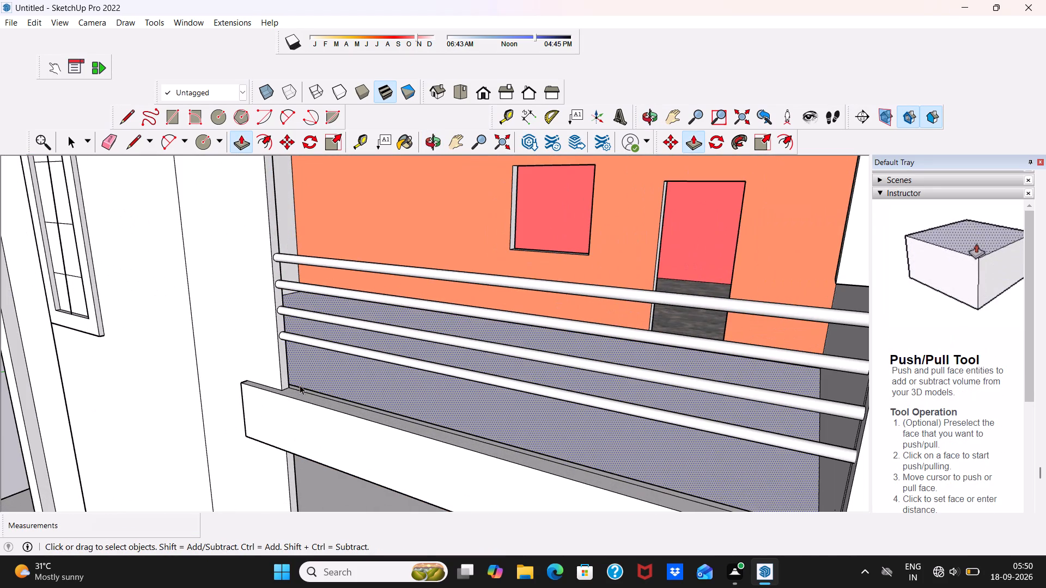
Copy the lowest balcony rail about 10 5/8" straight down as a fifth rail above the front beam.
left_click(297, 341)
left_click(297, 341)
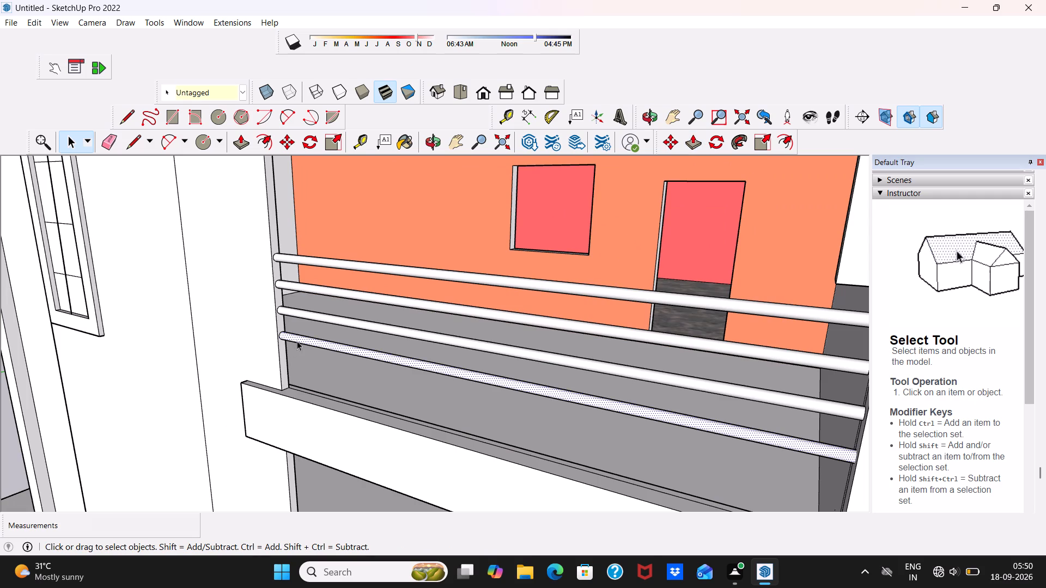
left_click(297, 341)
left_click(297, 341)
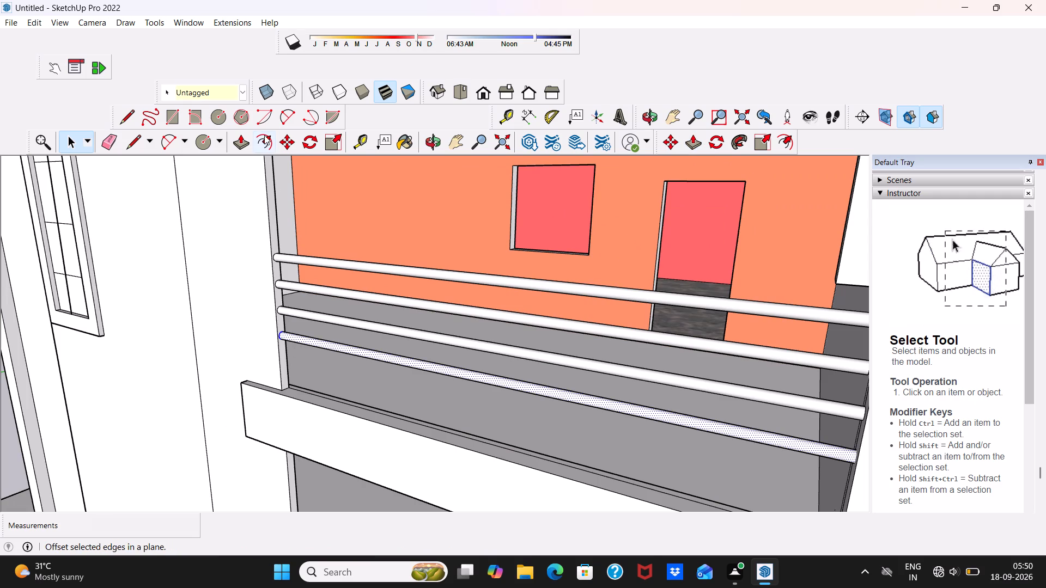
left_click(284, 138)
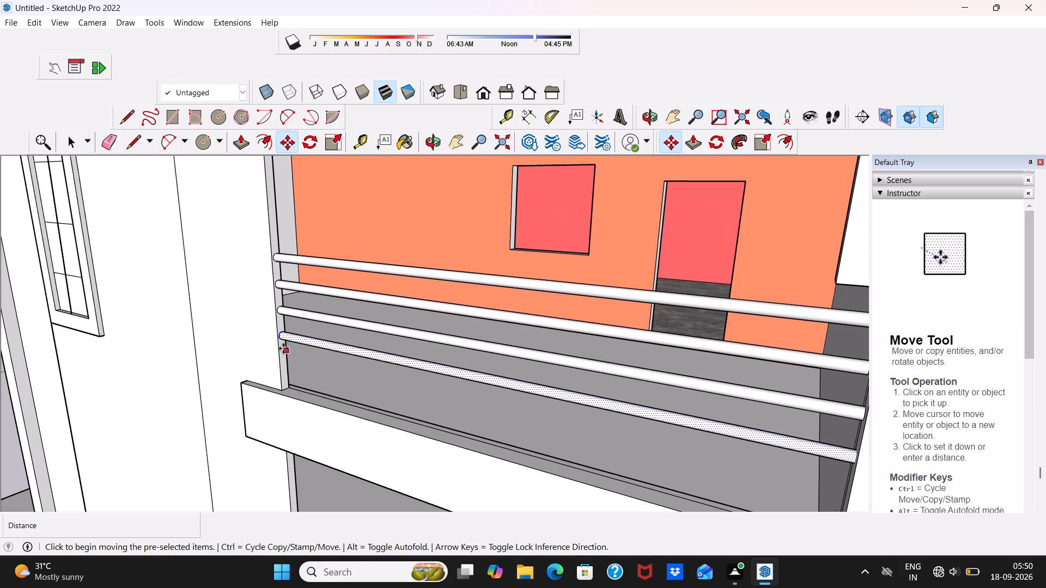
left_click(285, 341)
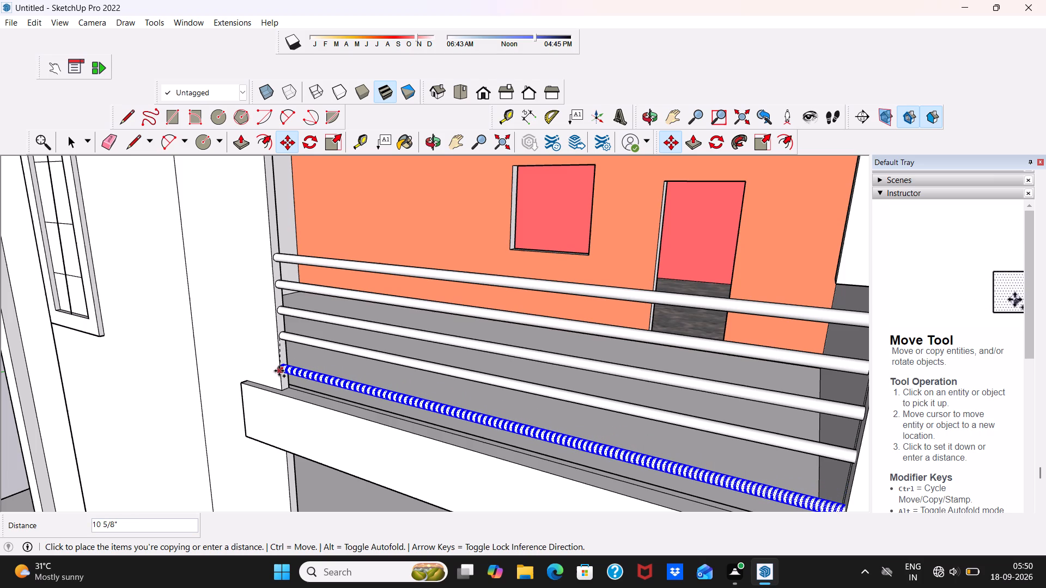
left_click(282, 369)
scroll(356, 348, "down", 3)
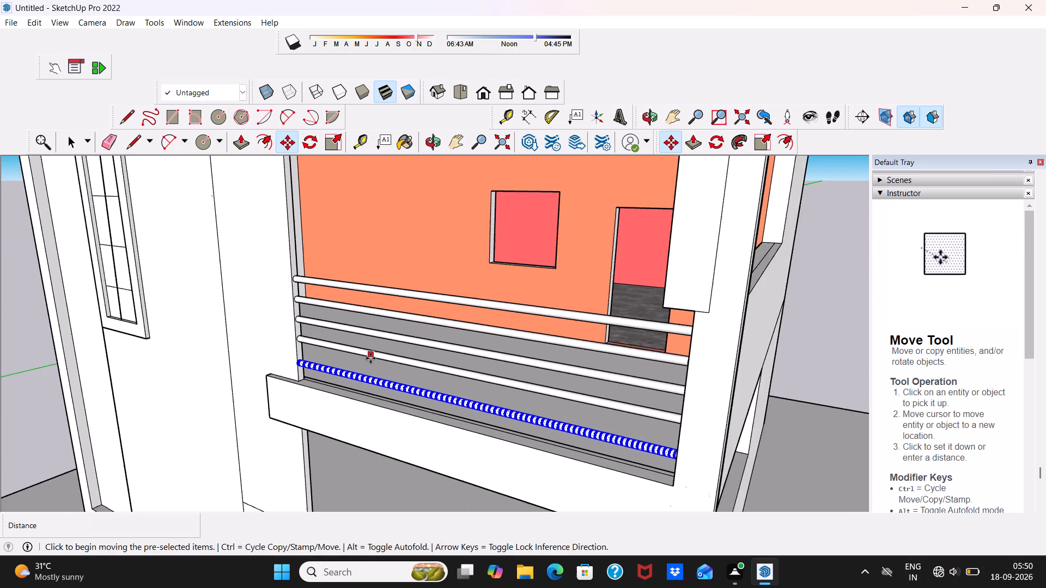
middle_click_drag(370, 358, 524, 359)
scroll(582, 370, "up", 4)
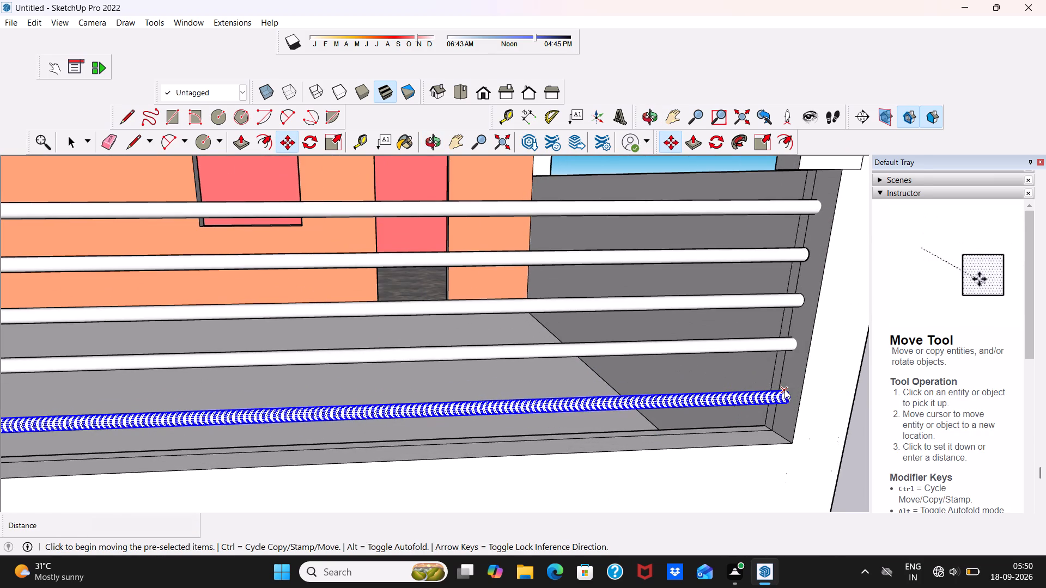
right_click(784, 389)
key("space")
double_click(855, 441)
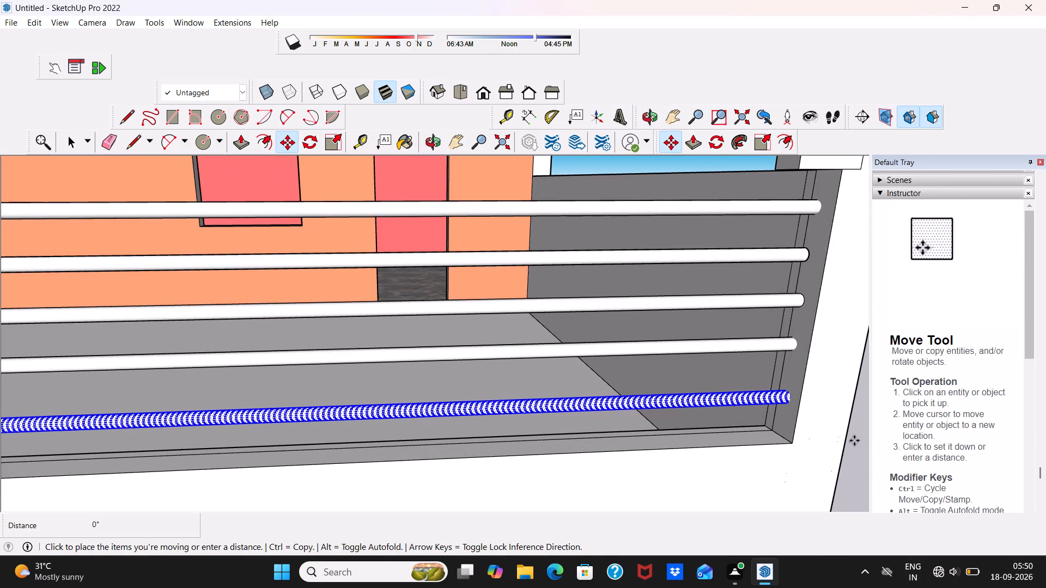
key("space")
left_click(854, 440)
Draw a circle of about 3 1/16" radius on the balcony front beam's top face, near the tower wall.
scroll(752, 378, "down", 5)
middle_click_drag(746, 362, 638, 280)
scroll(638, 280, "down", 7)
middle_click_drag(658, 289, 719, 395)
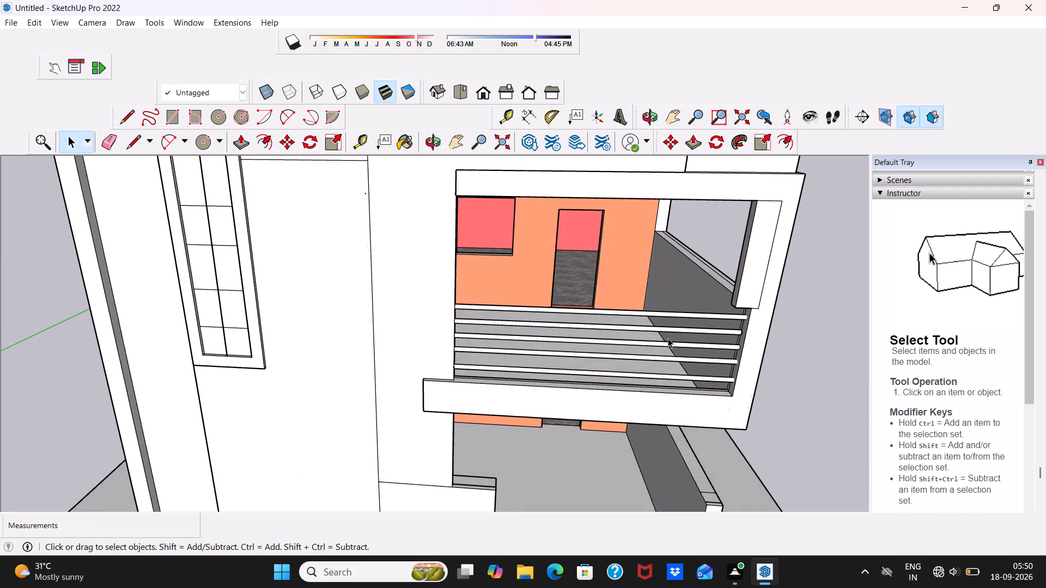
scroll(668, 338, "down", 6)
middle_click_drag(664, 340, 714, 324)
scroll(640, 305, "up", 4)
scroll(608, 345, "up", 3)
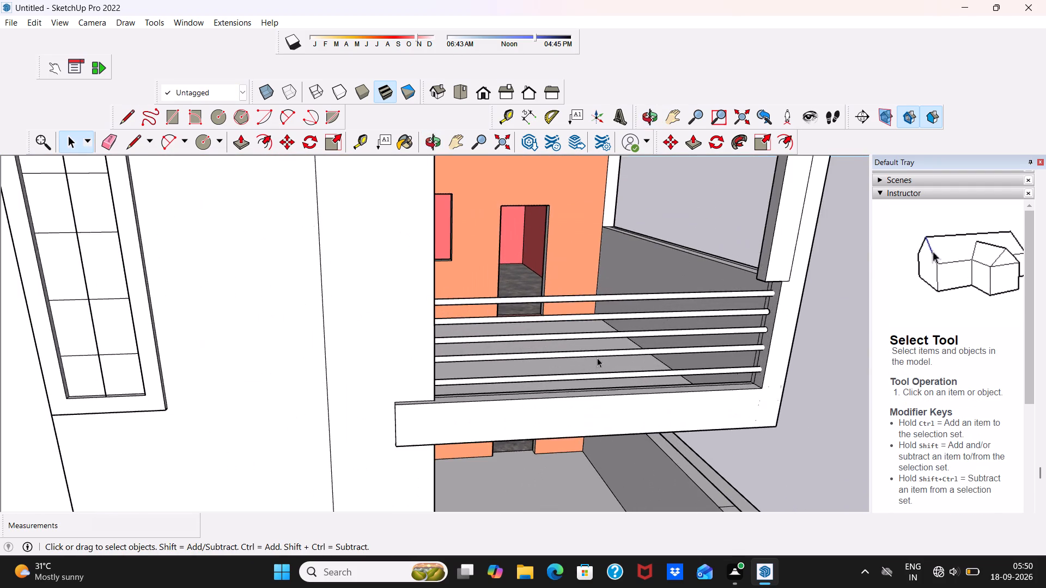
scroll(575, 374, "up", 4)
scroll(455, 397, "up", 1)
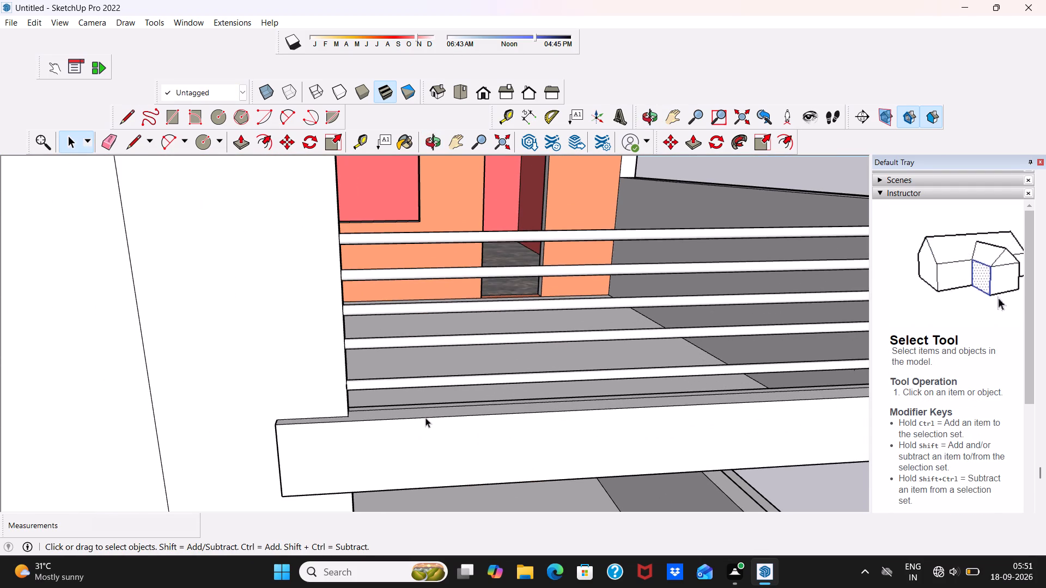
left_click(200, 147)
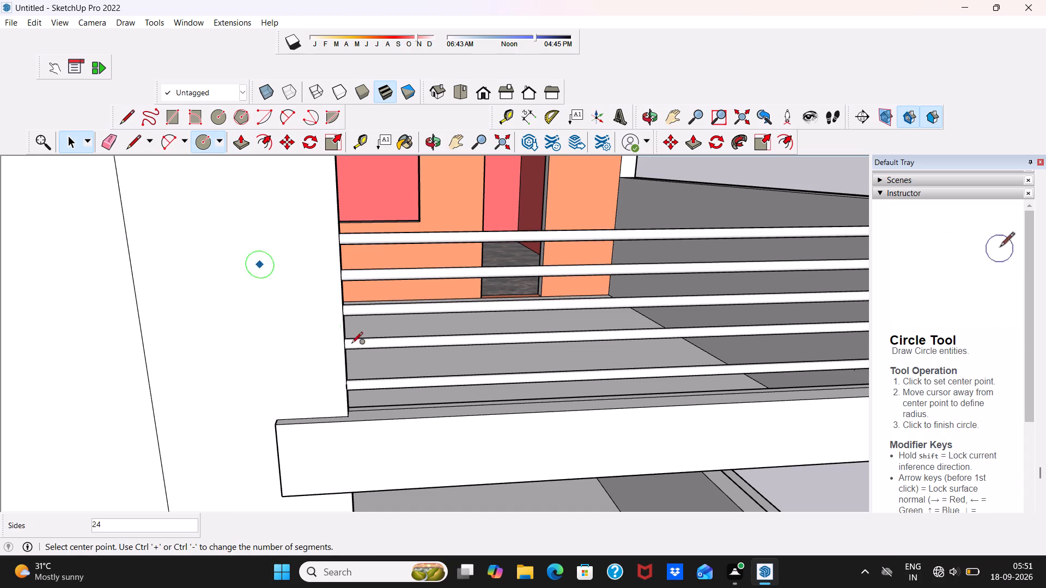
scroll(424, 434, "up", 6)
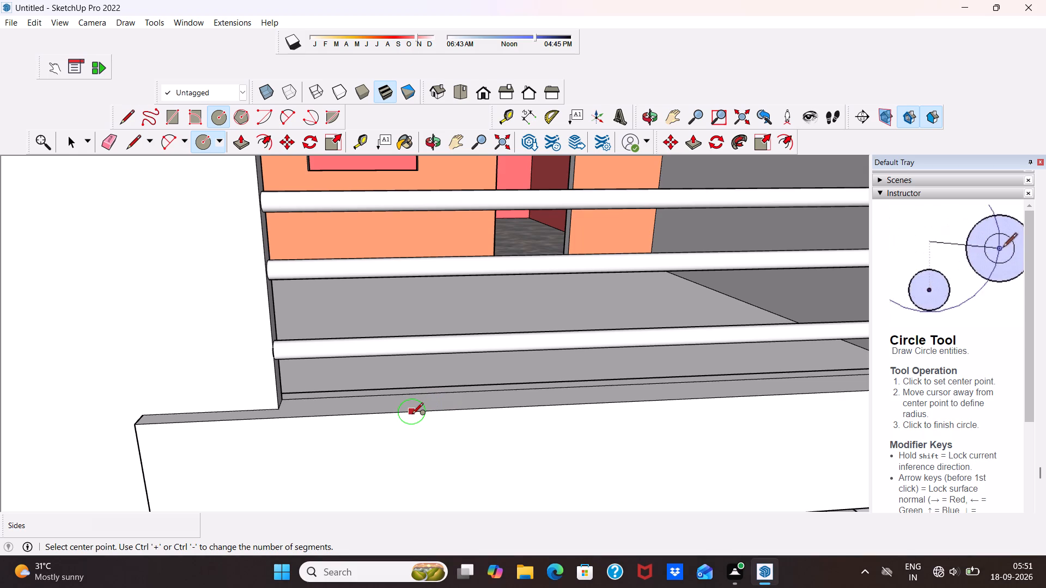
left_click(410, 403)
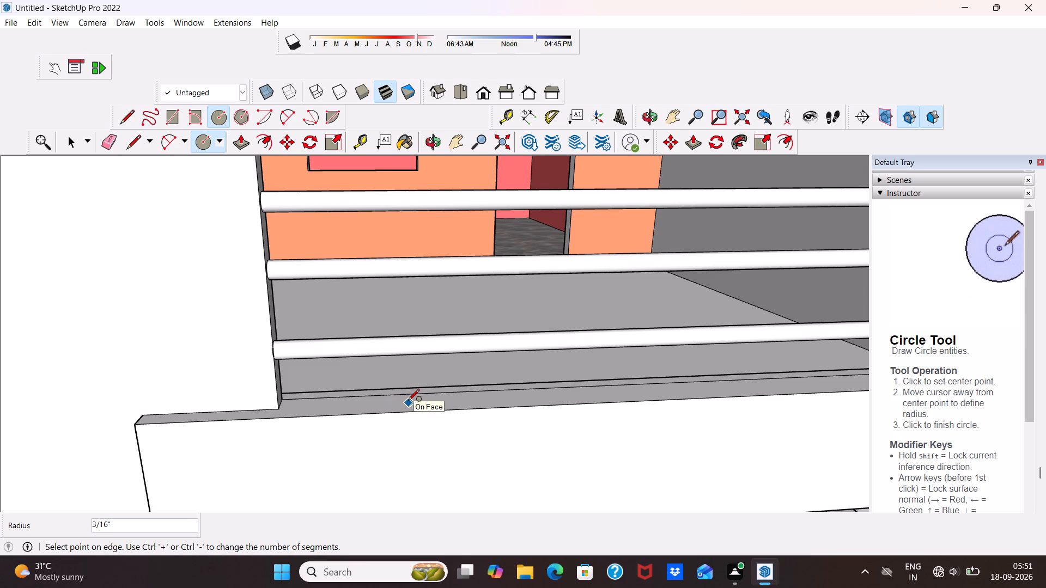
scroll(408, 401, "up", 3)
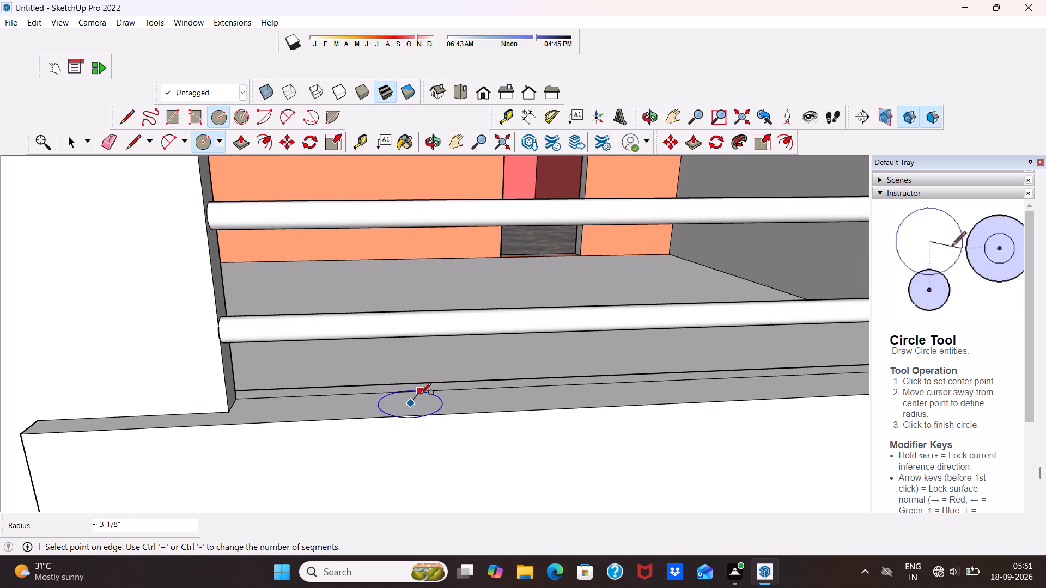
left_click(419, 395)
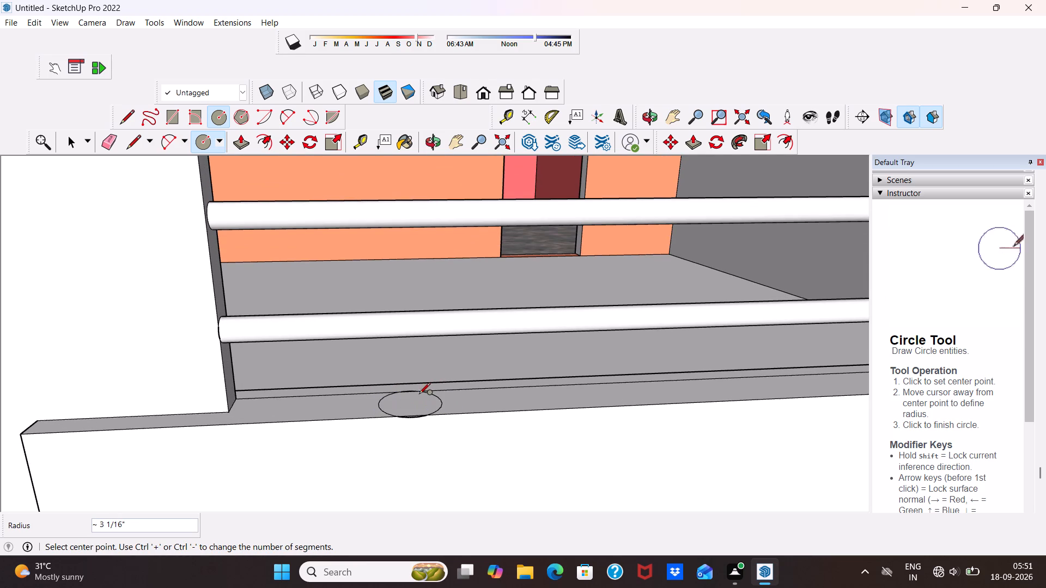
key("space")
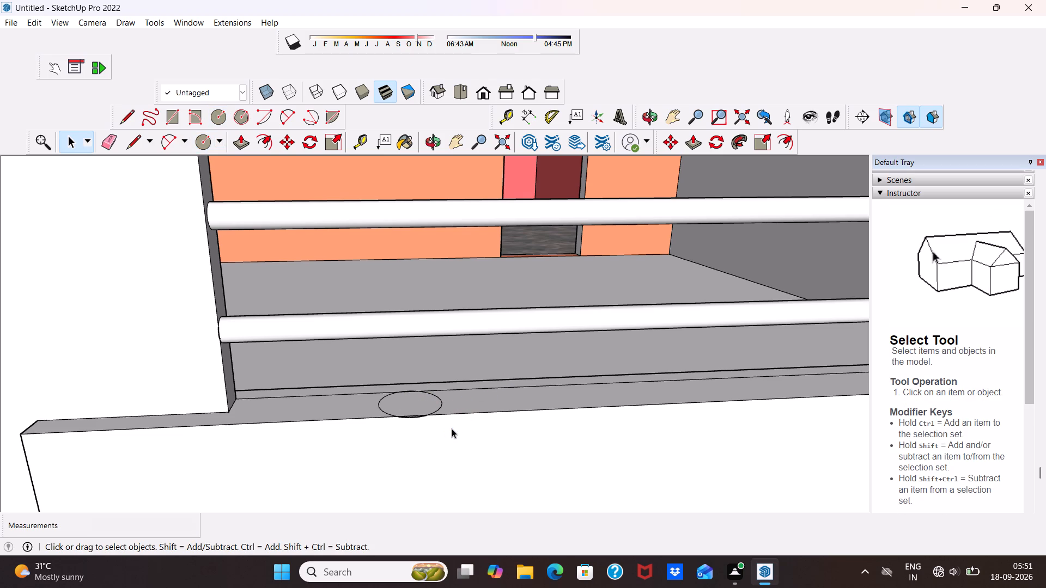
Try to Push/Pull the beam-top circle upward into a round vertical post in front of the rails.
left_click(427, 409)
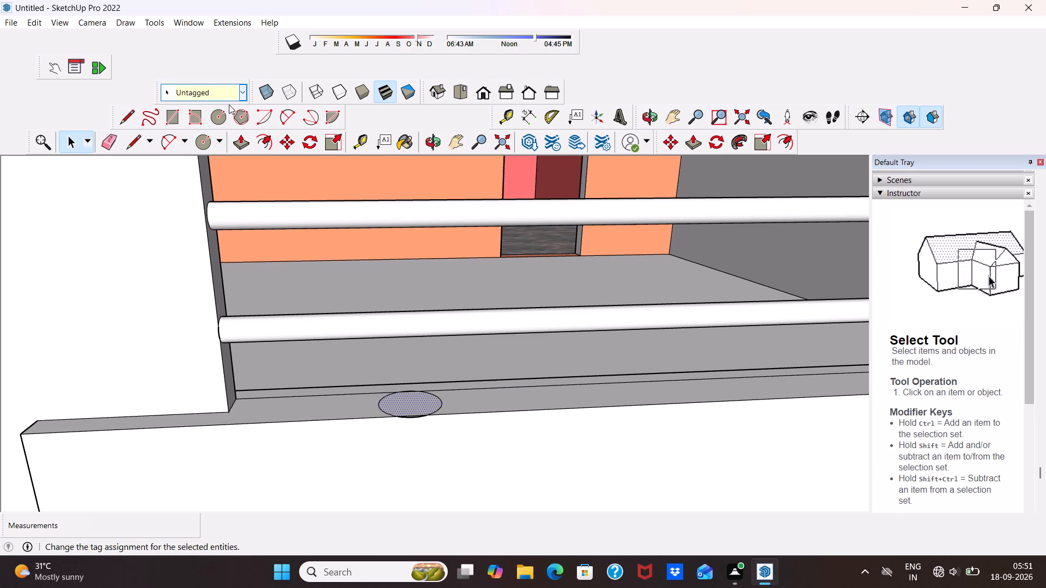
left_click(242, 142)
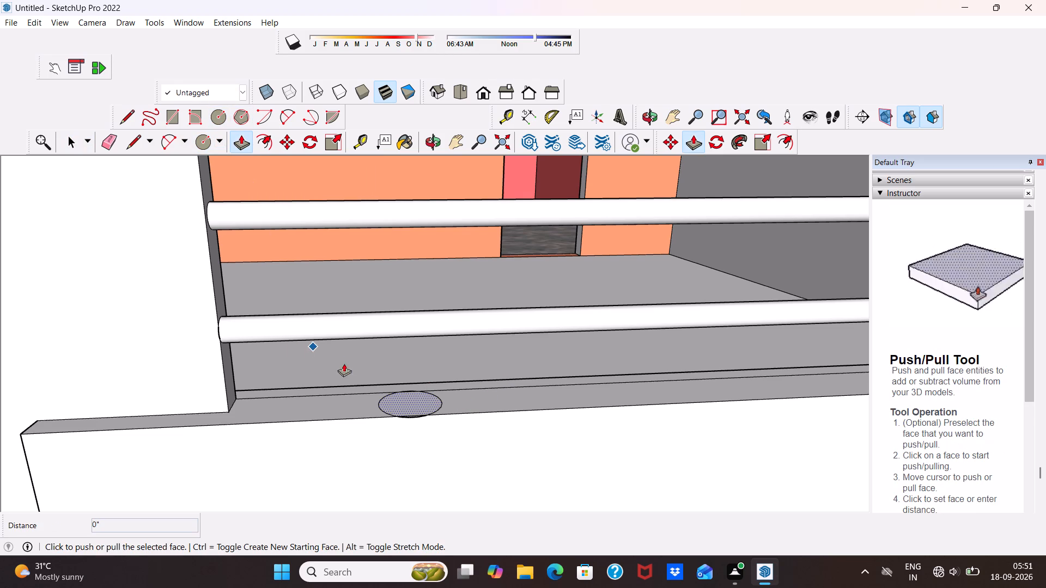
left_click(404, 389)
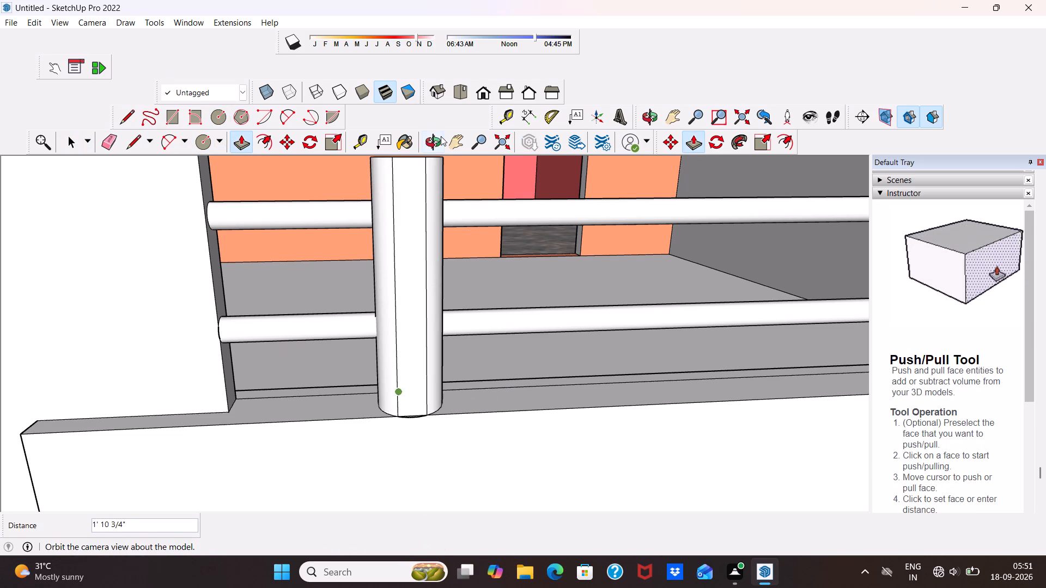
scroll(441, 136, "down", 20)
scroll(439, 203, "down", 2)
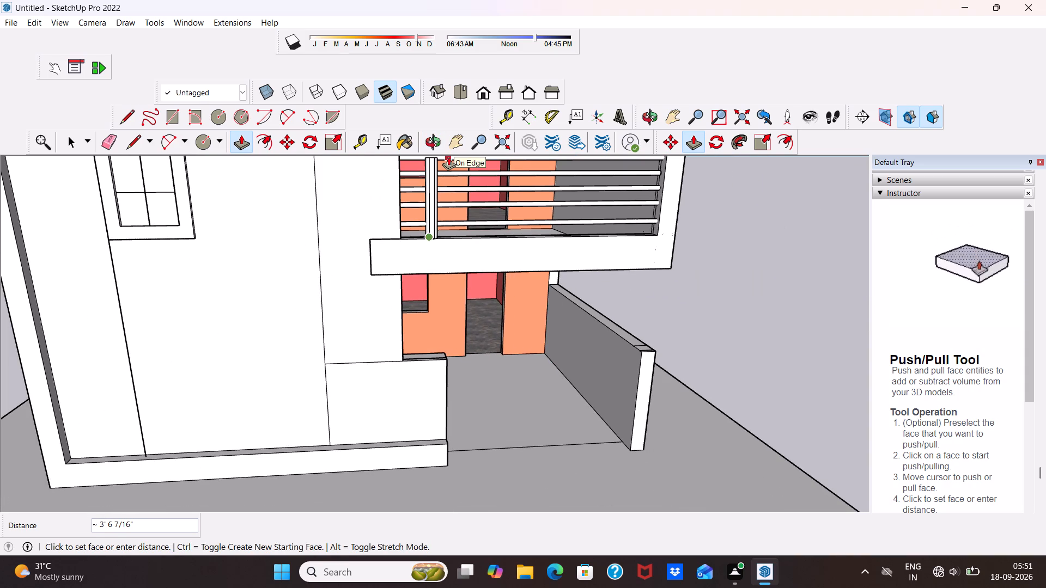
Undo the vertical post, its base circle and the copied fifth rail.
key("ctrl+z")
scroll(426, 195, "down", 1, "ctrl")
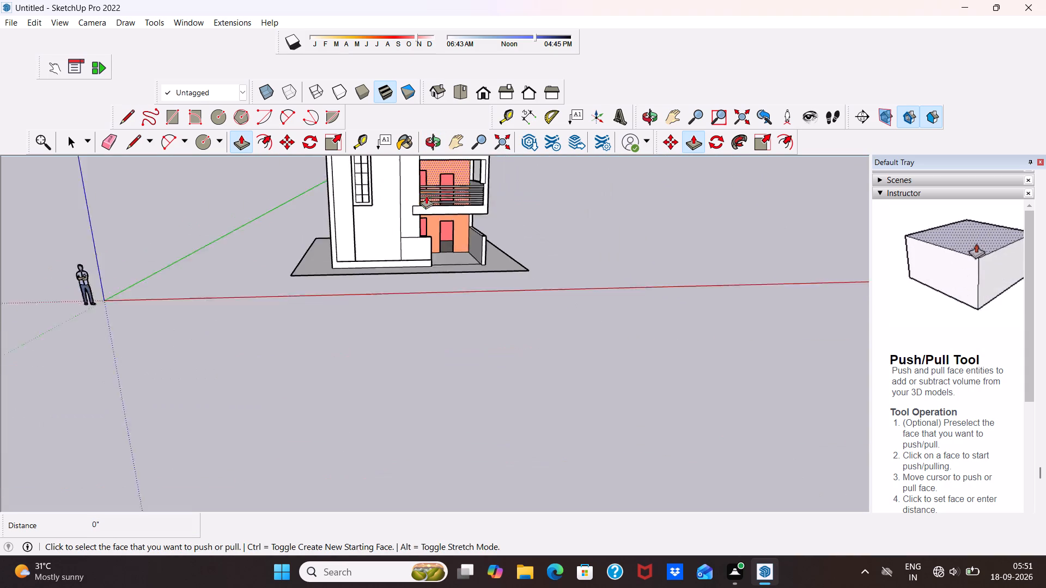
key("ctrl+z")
Copy the lowest balcony rail about 10 3/4" straight down along the blue axis as a fifth rail.
scroll(444, 185, "up", 10)
scroll(447, 172, "down", 2)
middle_click_drag(449, 172, 435, 355)
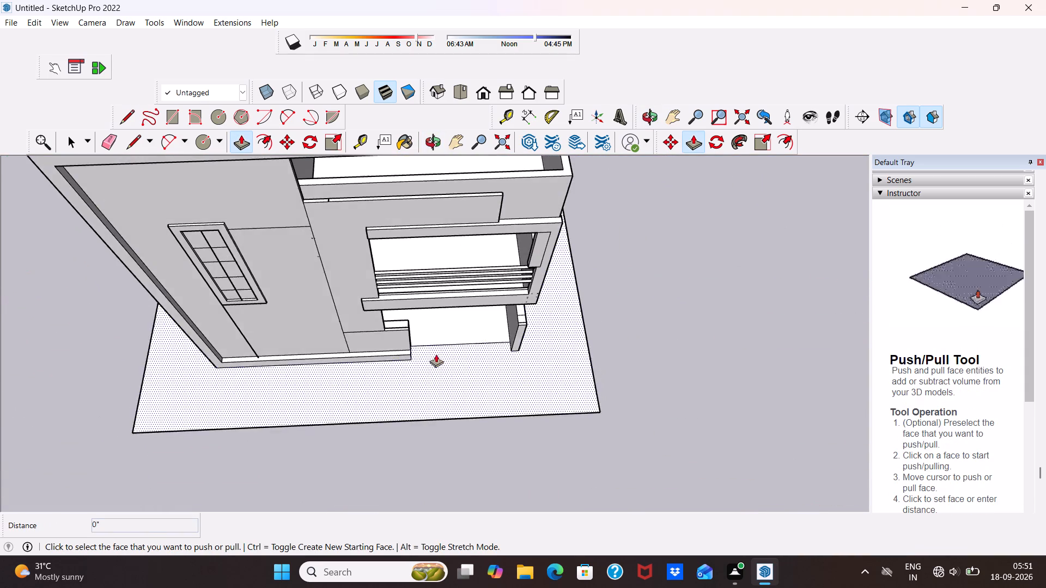
scroll(429, 318, "up", 8)
middle_click_drag(413, 301, 349, 167)
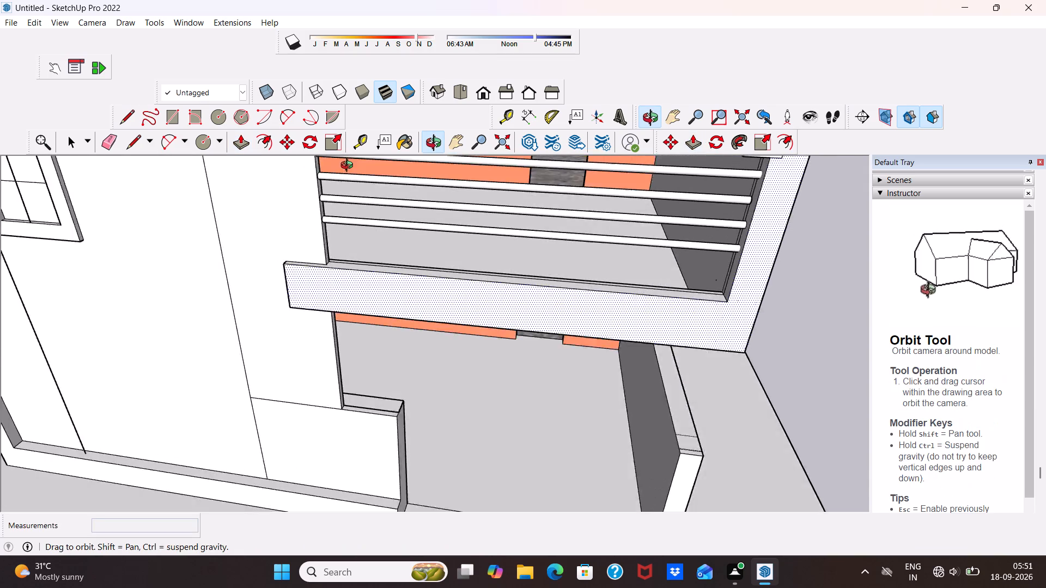
middle_click_drag(349, 167, 300, 167)
key("space")
scroll(330, 232, "up", 4)
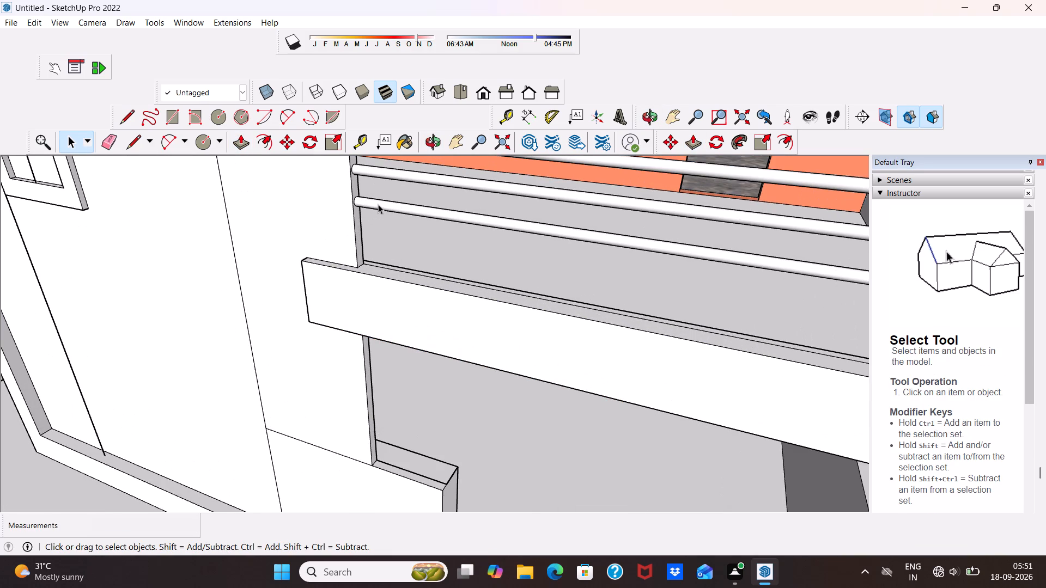
double_click(378, 204)
left_click(287, 138)
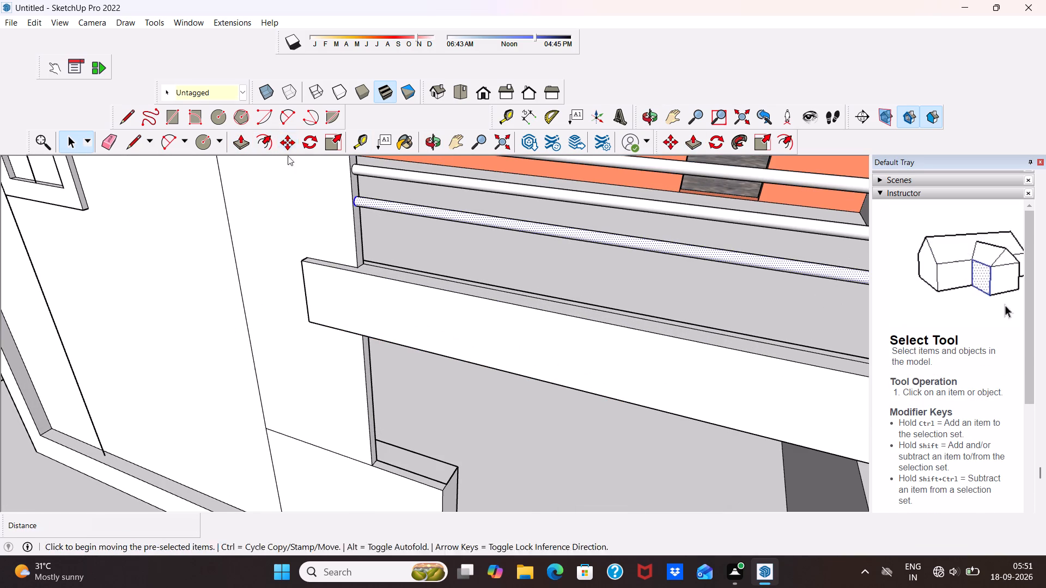
left_click(358, 199)
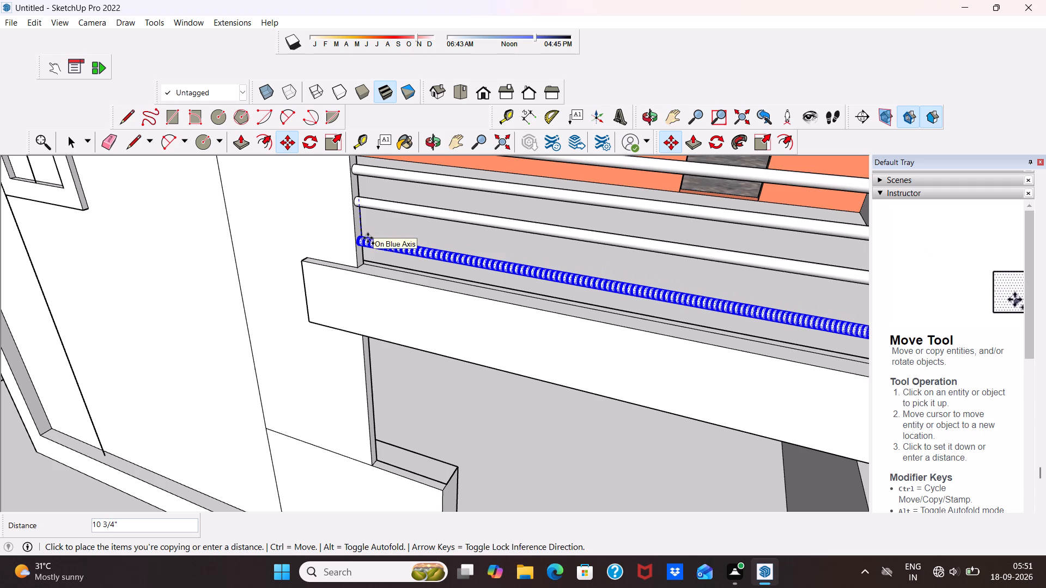
left_click(368, 232)
scroll(415, 224, "down", 2)
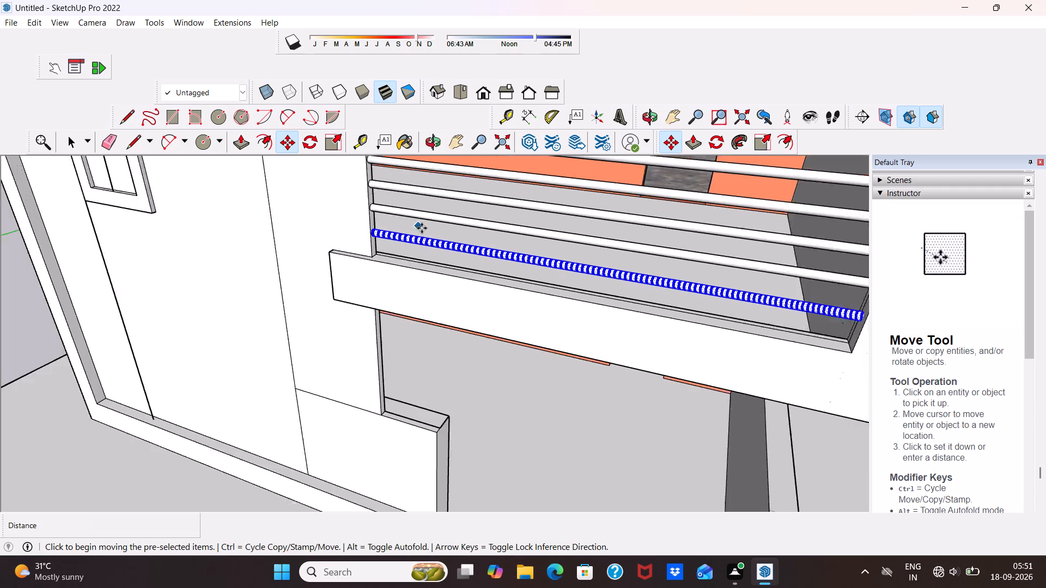
scroll(422, 228, "down", 3)
middle_click_drag(426, 230, 531, 211)
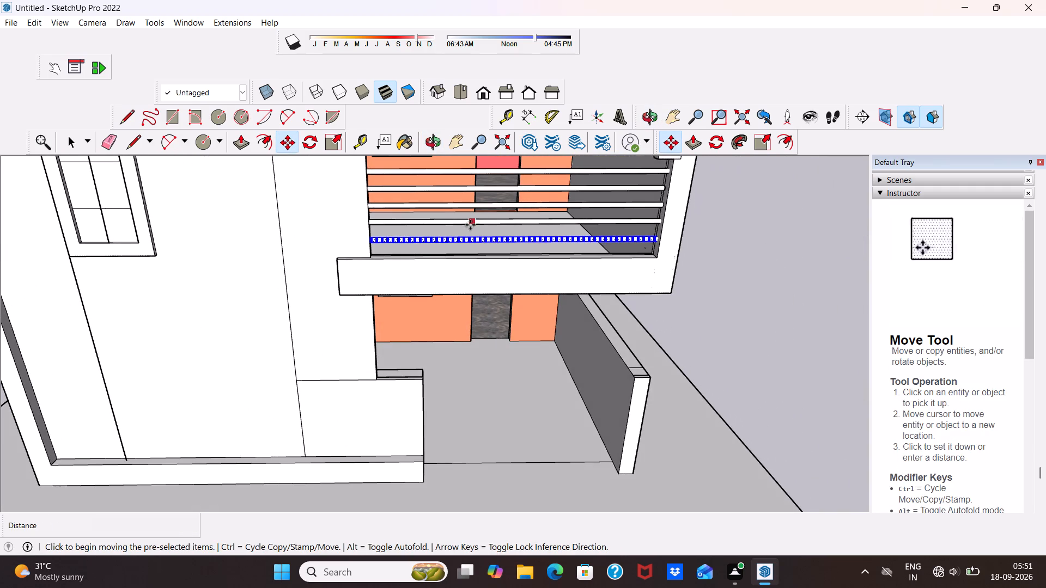
key("space")
left_click(755, 253)
Draw a circle of about 1 1/16" radius on the balcony front beam's top face, near the tower wall.
scroll(652, 262, "up", 5)
middle_click_drag(618, 253, 561, 171)
scroll(561, 171, "up", 1)
scroll(556, 178, "down", 6)
middle_click_drag(563, 235, 599, 274)
scroll(597, 269, "up", 1)
scroll(515, 204, "down", 4)
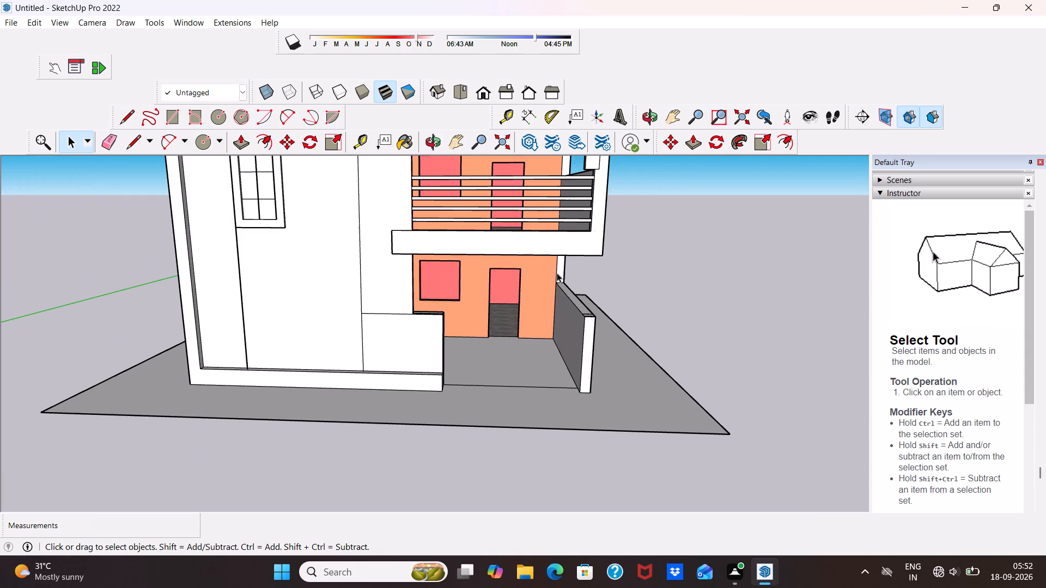
scroll(502, 150, "up", 6)
middle_click_drag(501, 183, 549, 237)
scroll(550, 237, "up", 1)
left_click(202, 141)
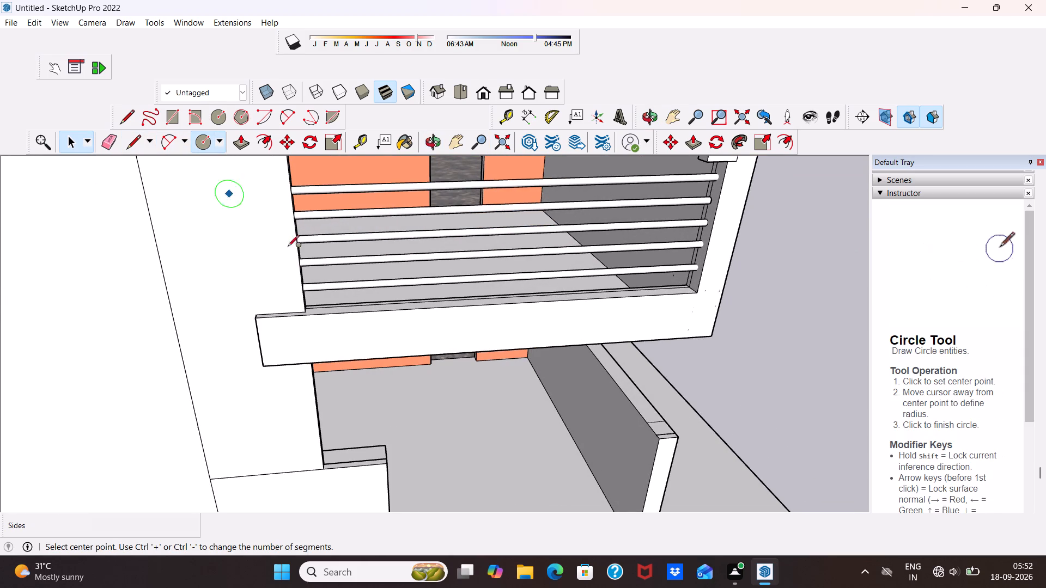
scroll(385, 285, "up", 8)
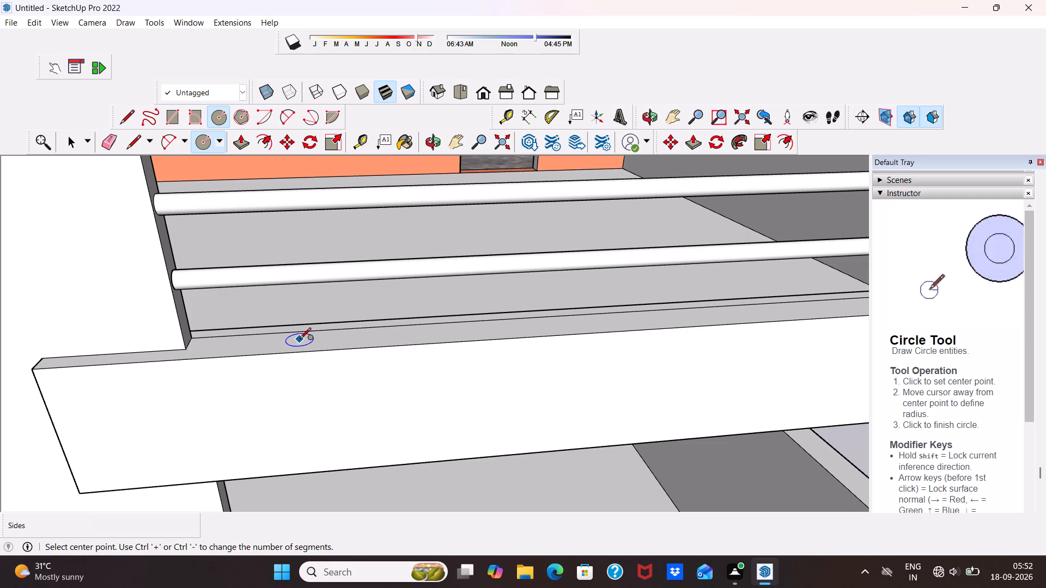
left_click(300, 340)
scroll(299, 336, "up", 3)
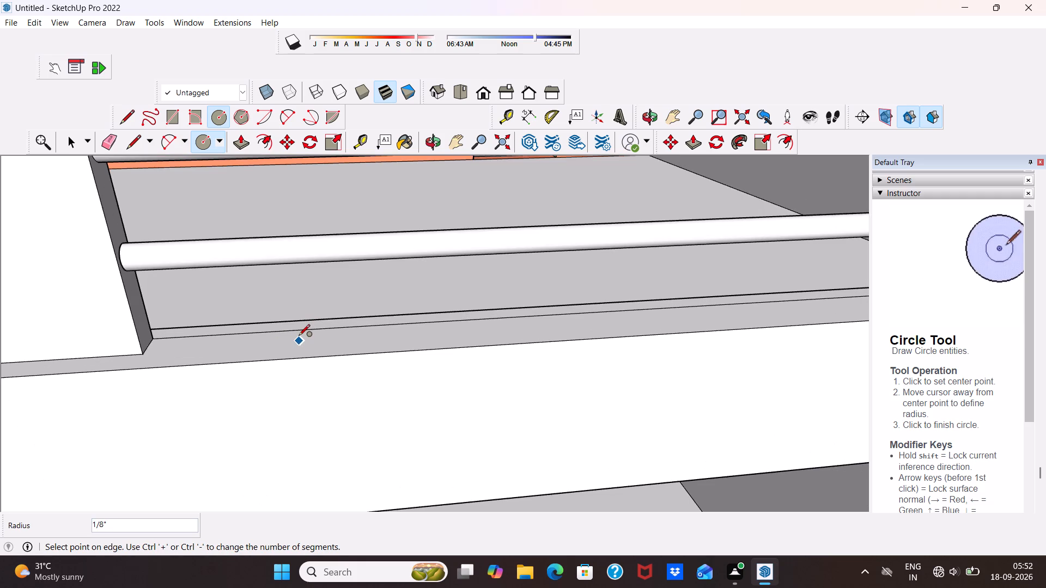
scroll(299, 336, "up", 4)
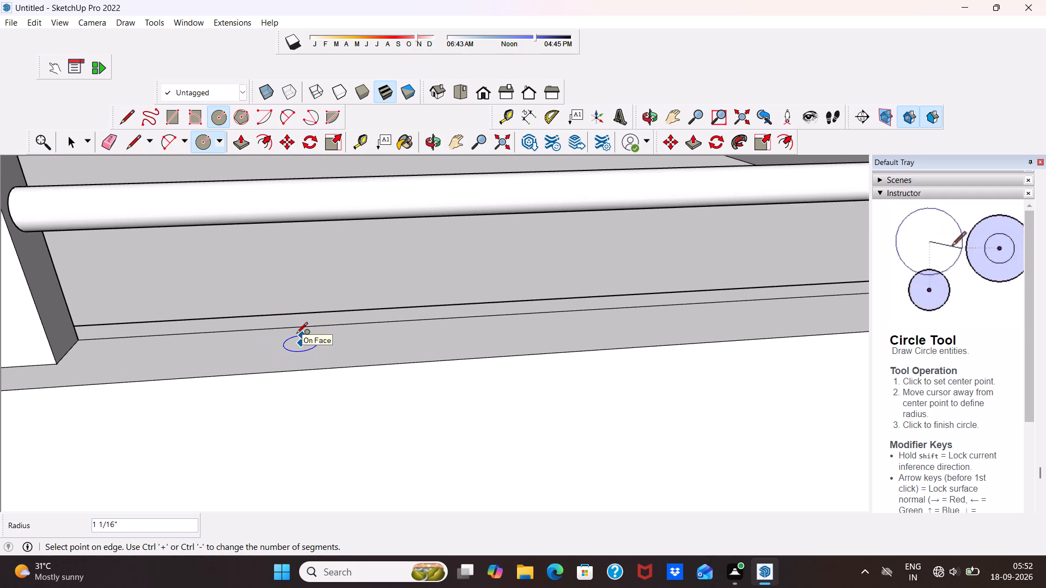
left_click(296, 334)
scroll(361, 296, "down", 2)
key("space")
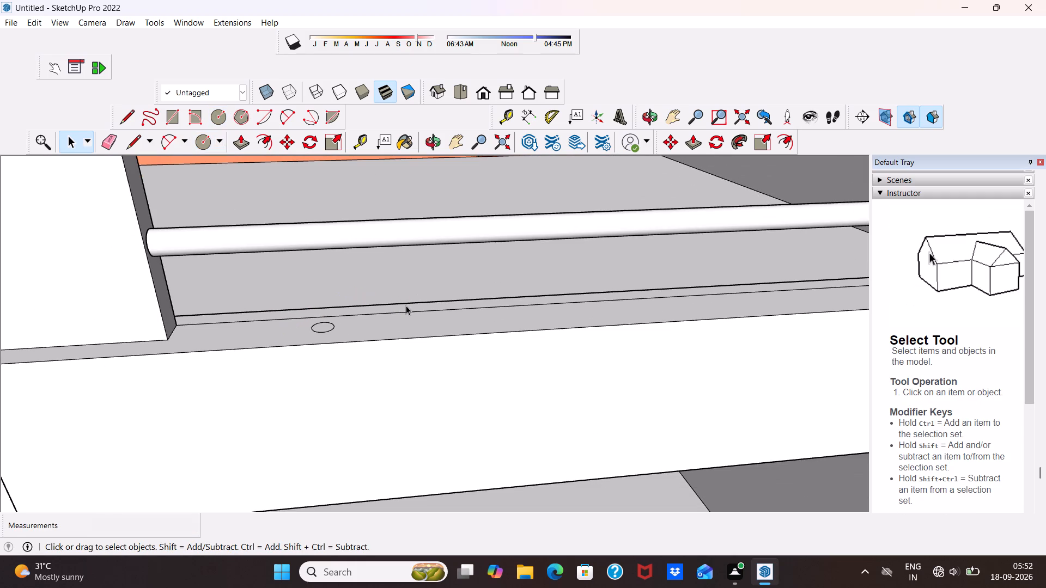
scroll(330, 330, "up", 2)
scroll(331, 325, "down", 4)
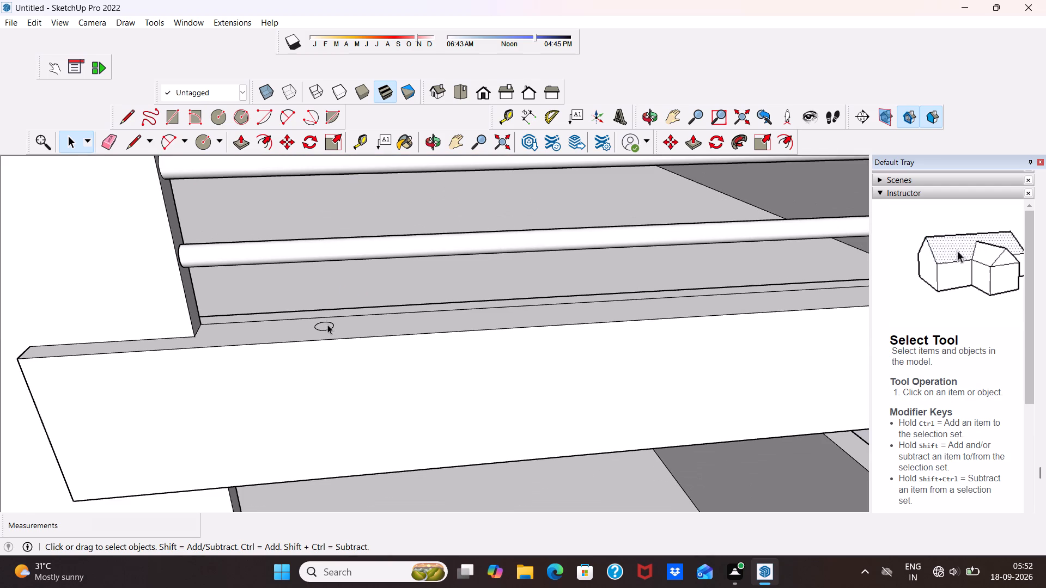
Copy the beam-top circle about 11 3/16" along the beam away from the tower wall and multiply it into five copies.
left_click(327, 324)
left_click(327, 324)
left_click(327, 324)
scroll(327, 324, "up", 5)
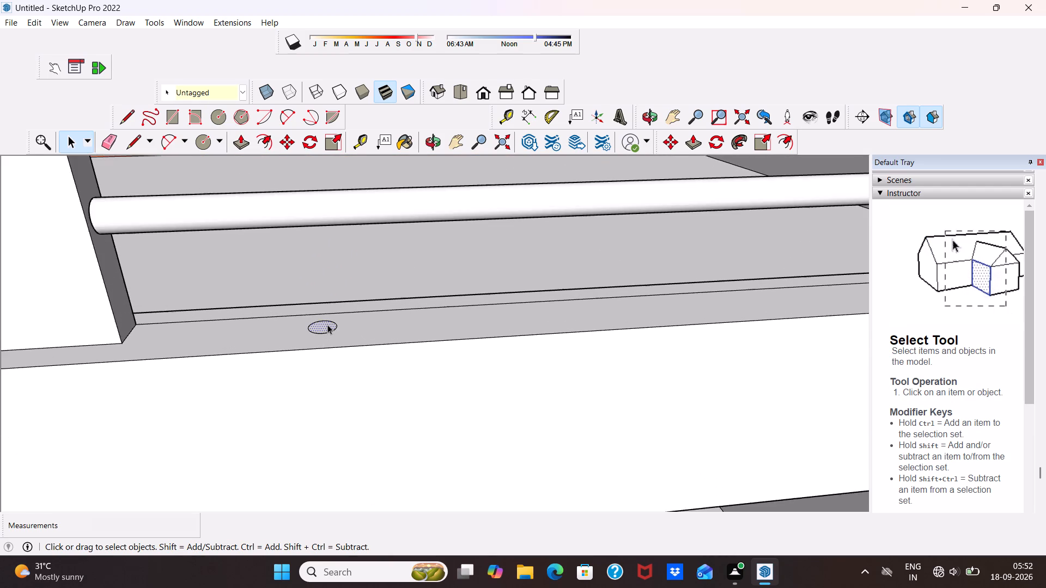
double_click(327, 324)
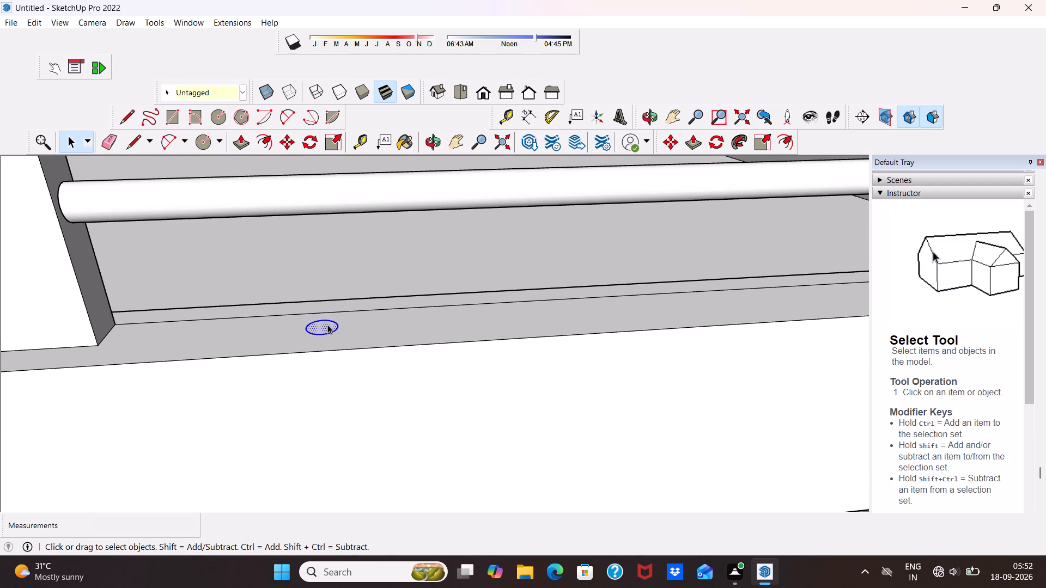
left_click(281, 136)
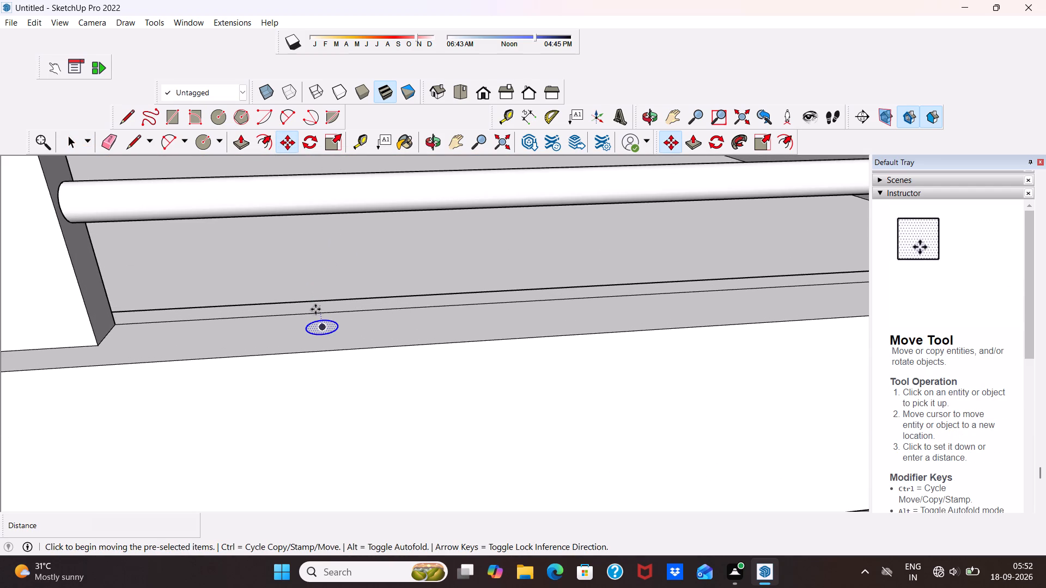
left_click(324, 328)
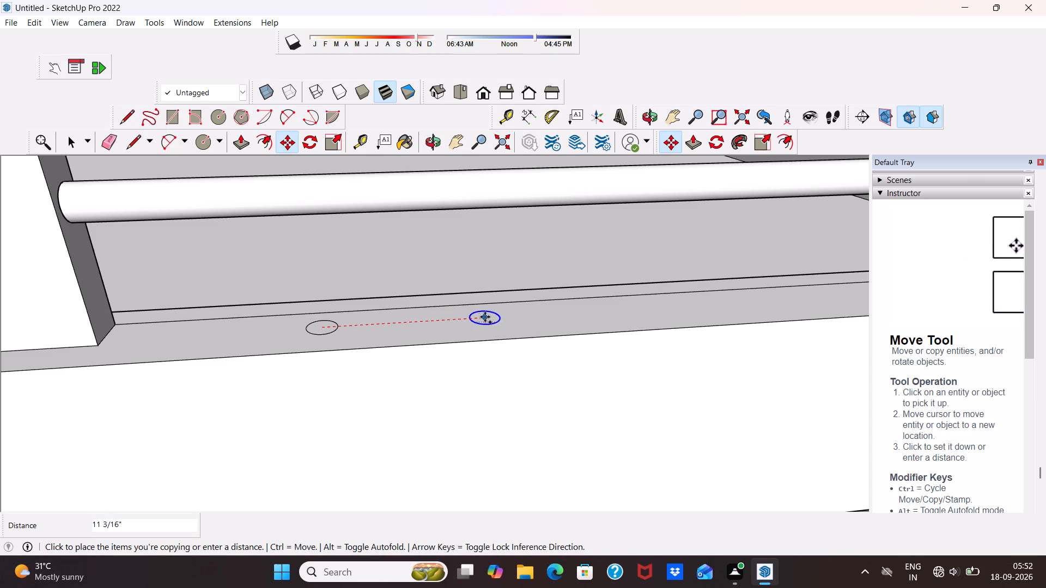
left_click(485, 317)
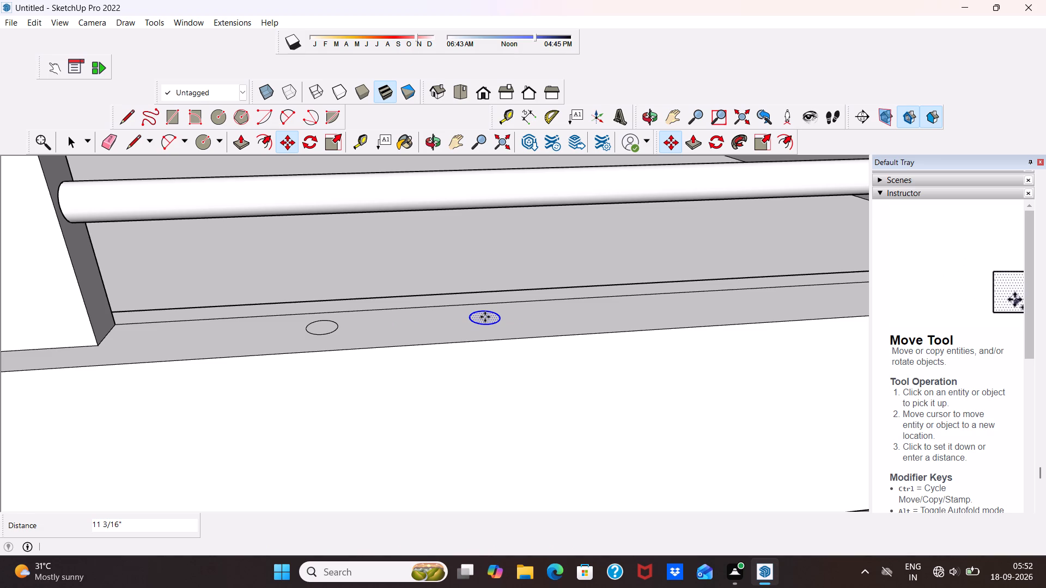
key("shift+asterisk")
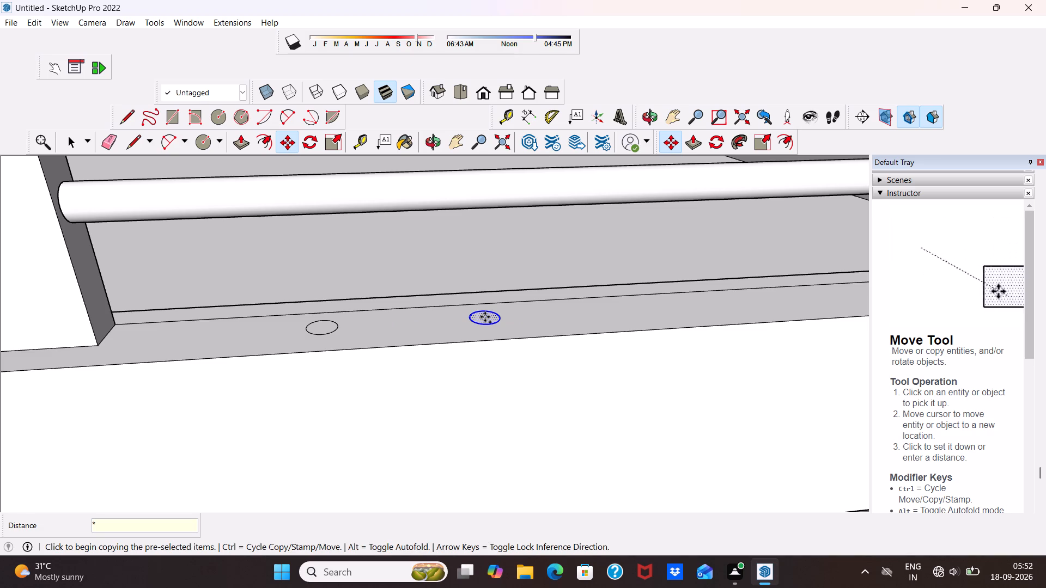
key("5")
key("Return")
Copy the last circle about 1' 1 3/8" further along the beam and multiply it into five copies reaching the far end.
scroll(485, 317, "up", 1)
scroll(485, 317, "down", 8)
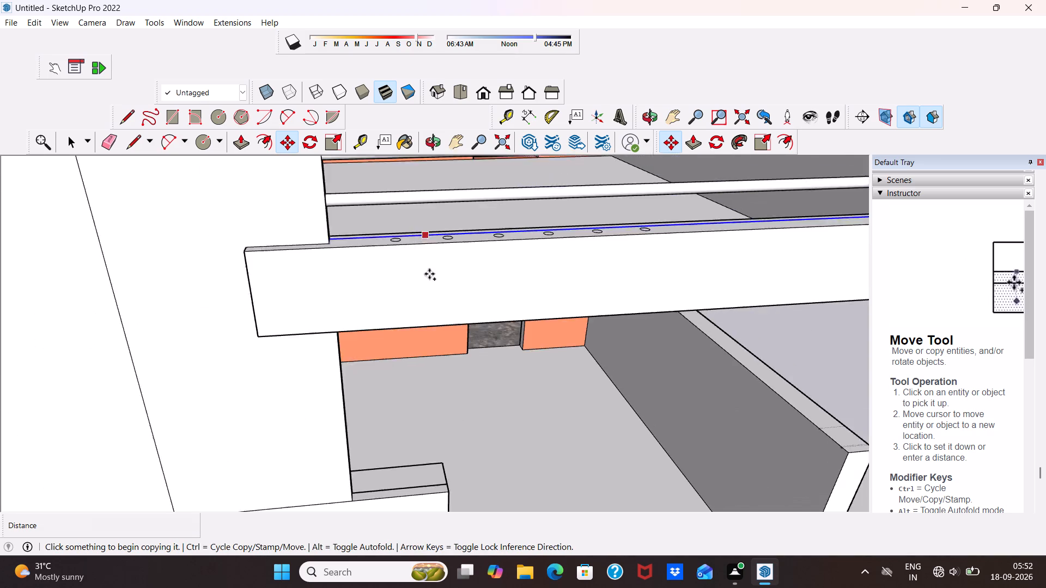
scroll(660, 204, "up", 4)
scroll(711, 230, "down", 10)
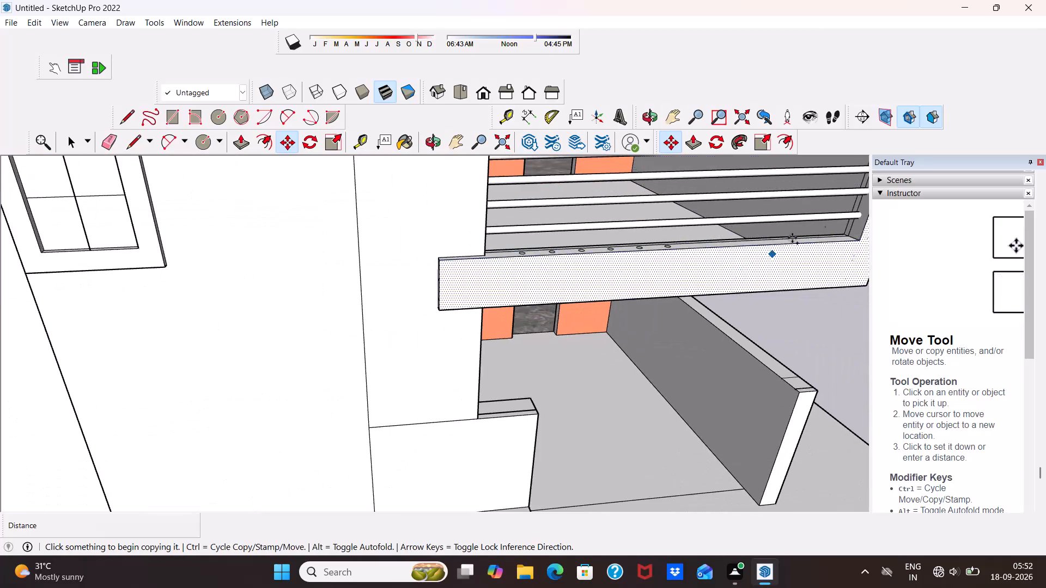
scroll(795, 228, "up", 5)
scroll(686, 199, "down", 10)
scroll(752, 180, "up", 5)
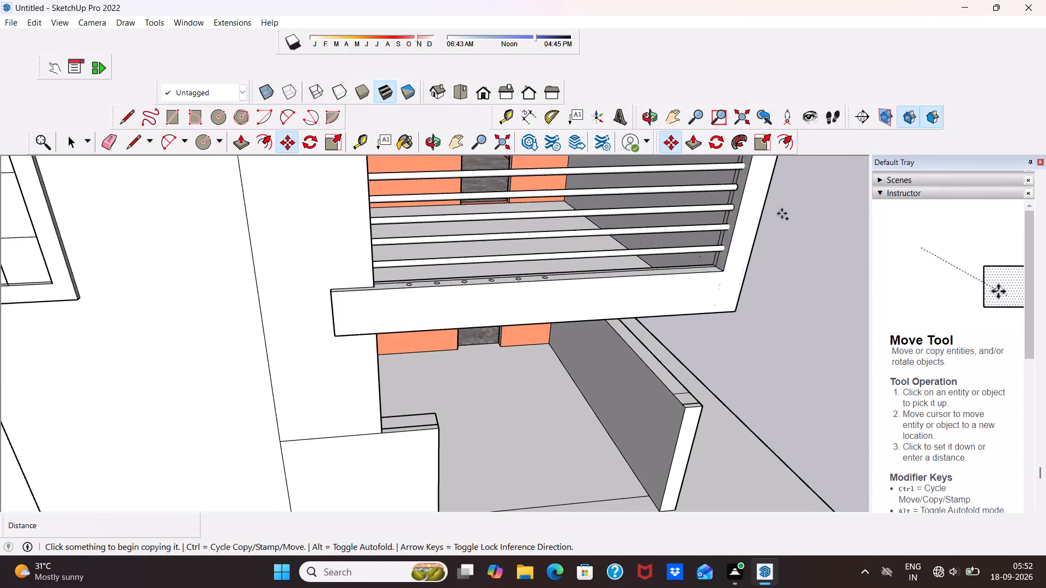
scroll(782, 213, "up", 4)
scroll(427, 333, "up", 4)
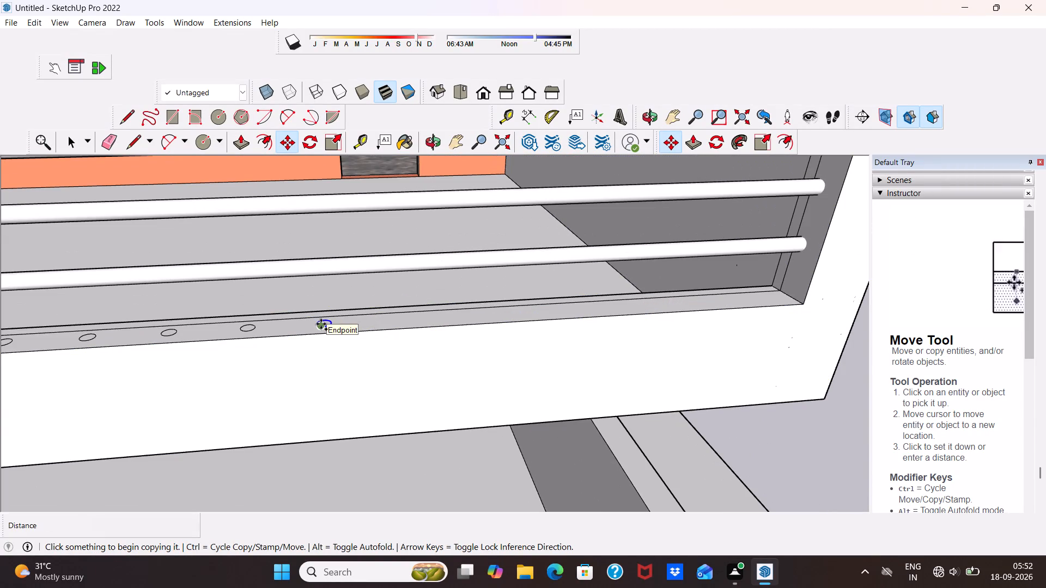
left_click(321, 323)
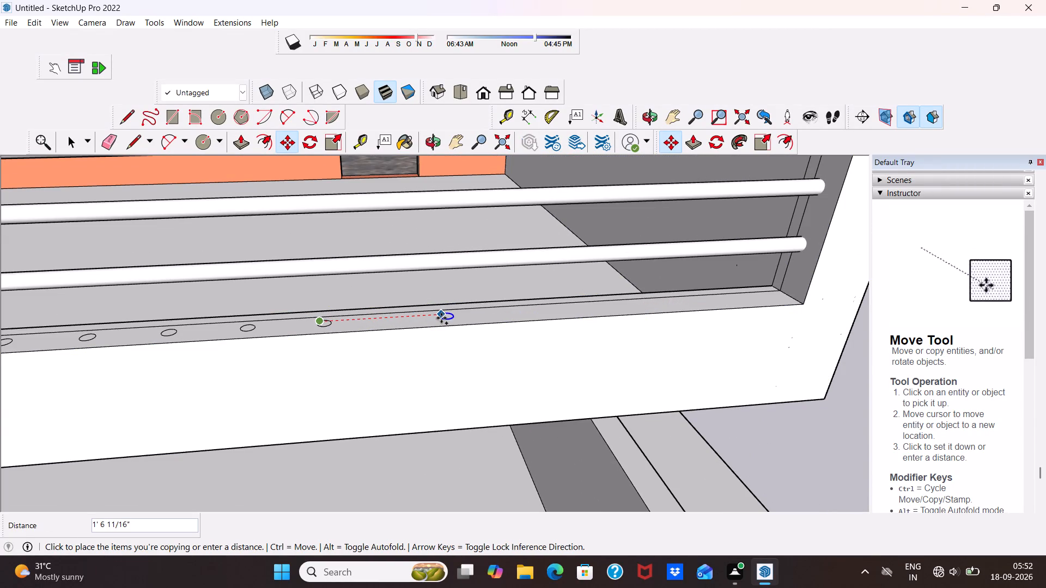
left_click(408, 322)
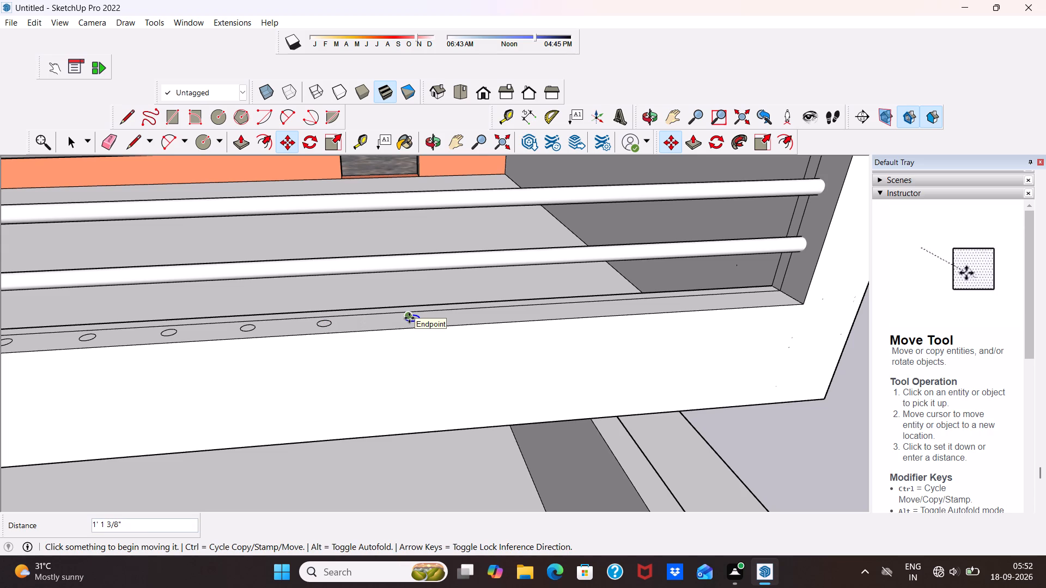
key("shift+asterisk")
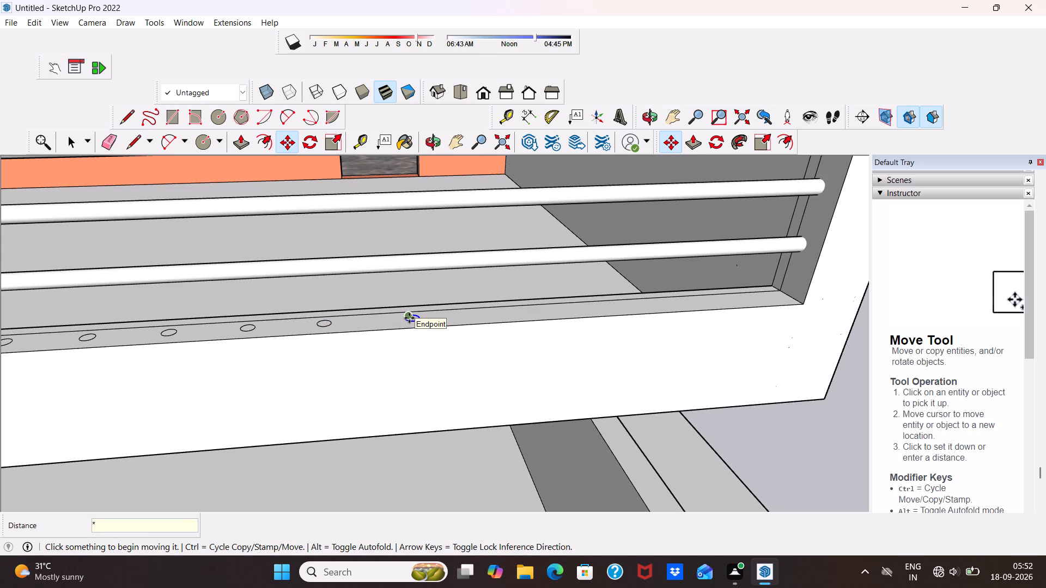
key("5")
key("Return")
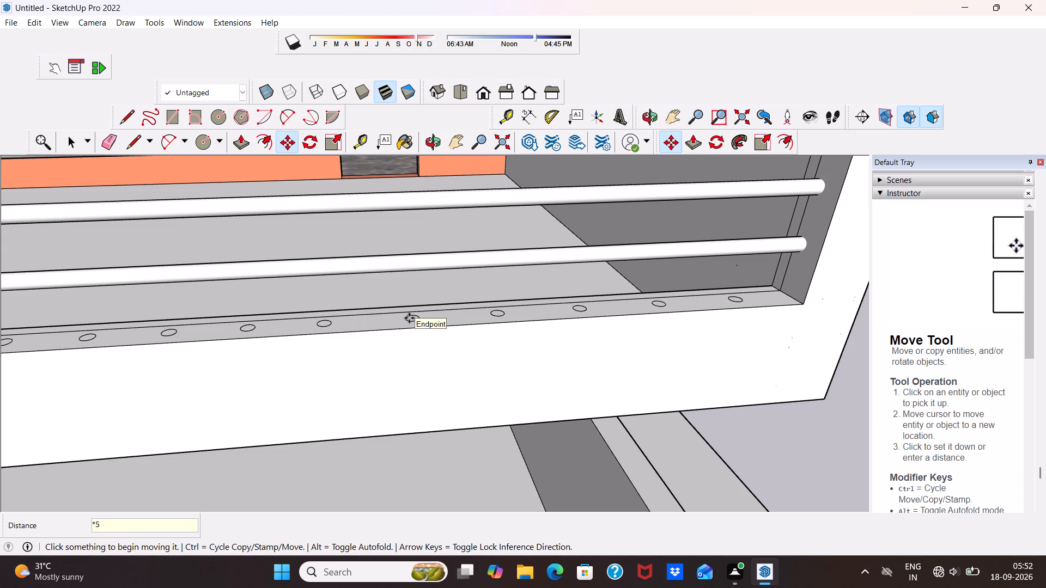
Push/Pull the circle nearest the tower wall 3' 9" upward into a round vertical post in front of the rails.
key("space")
scroll(410, 315, "down", 4)
scroll(297, 327, "down", 1)
middle_click_drag(297, 327, 376, 320)
scroll(135, 391, "up", 4)
scroll(59, 394, "up", 1)
scroll(58, 394, "down", 1)
middle_click_drag(58, 394, 11, 458)
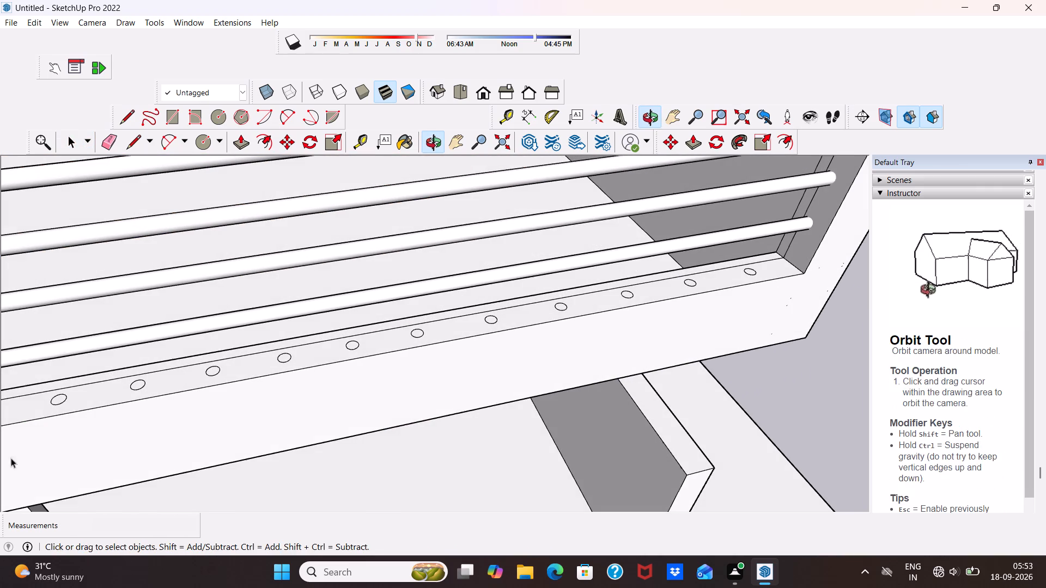
left_click(52, 398)
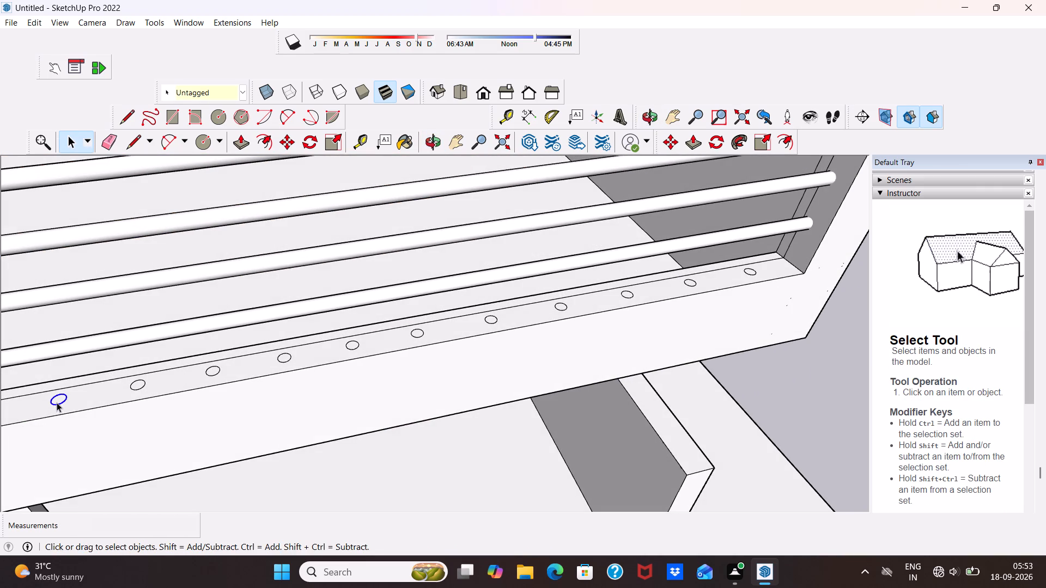
left_click(244, 137)
scroll(92, 351, "up", 4)
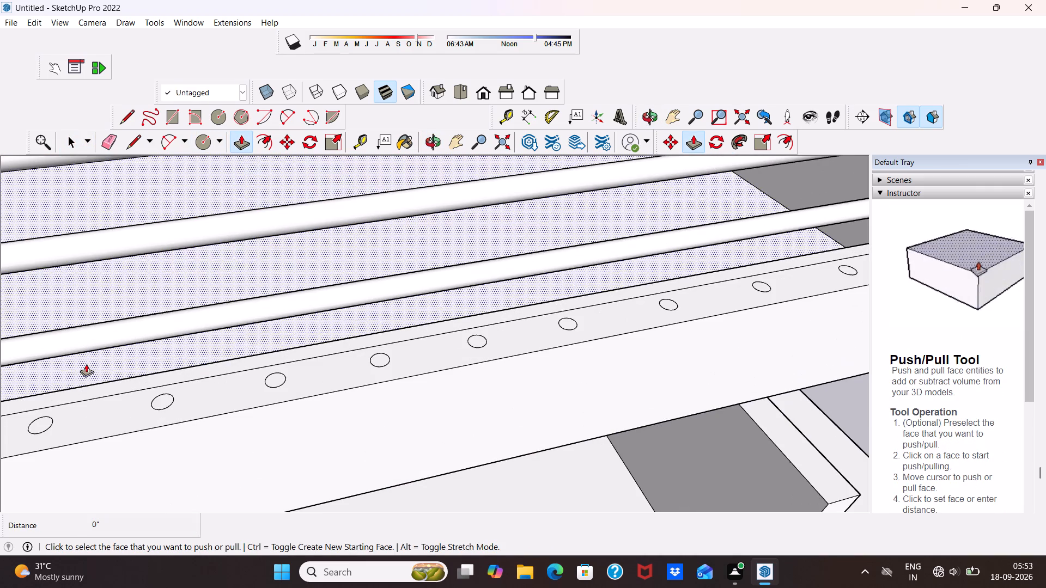
left_click(41, 421)
scroll(41, 389, "down", 5)
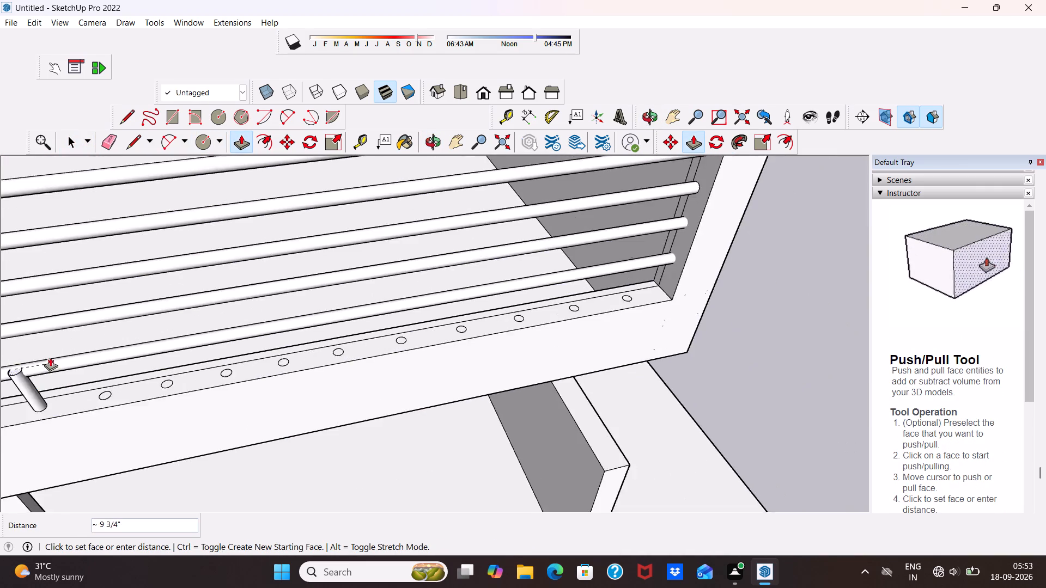
scroll(50, 358, "down", 12)
scroll(47, 294, "down", 3)
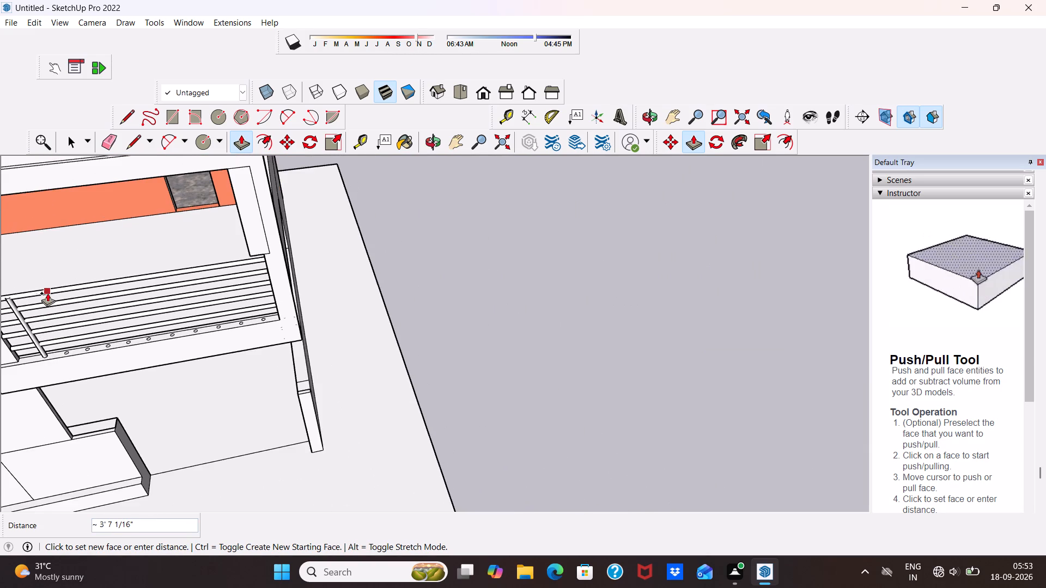
scroll(47, 293, "up", 2)
scroll(50, 286, "down", 5)
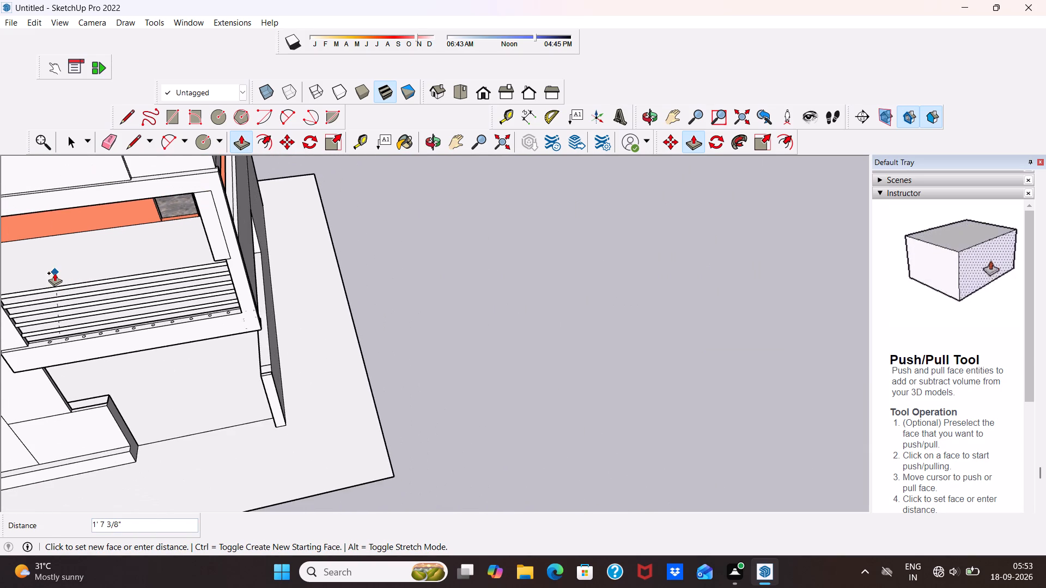
scroll(40, 288, "up", 5)
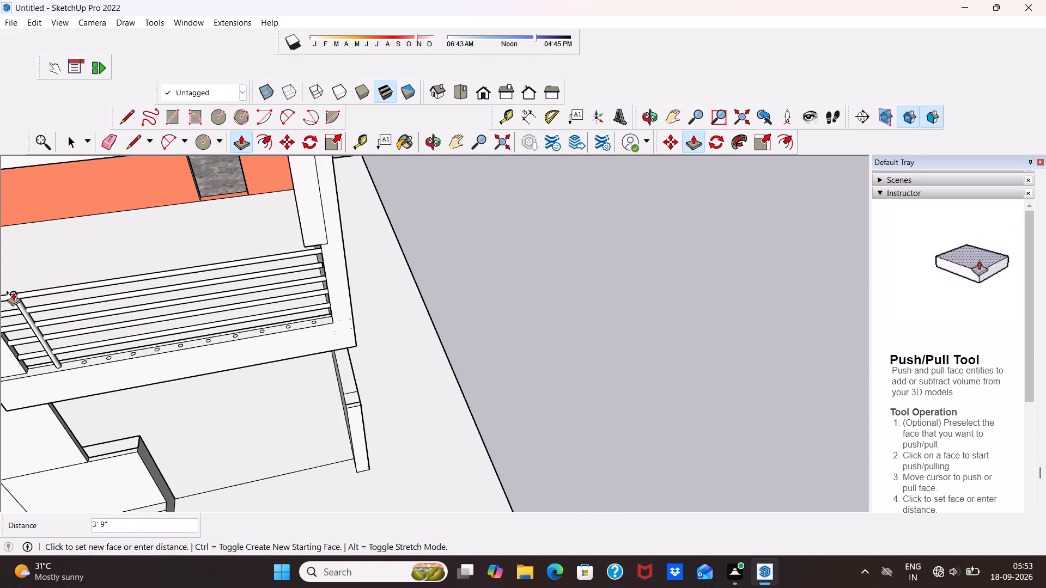
left_click(13, 292)
Push/Pull the second beam-top circle 3' 9" upward into a round vertical post level with the first post.
scroll(49, 335, "up", 3)
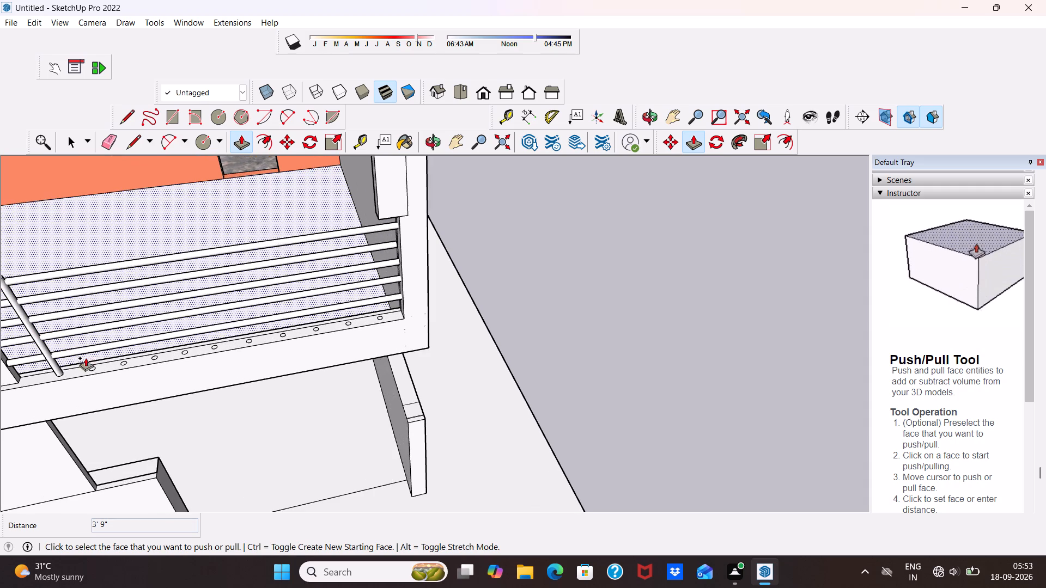
scroll(94, 363, "up", 11)
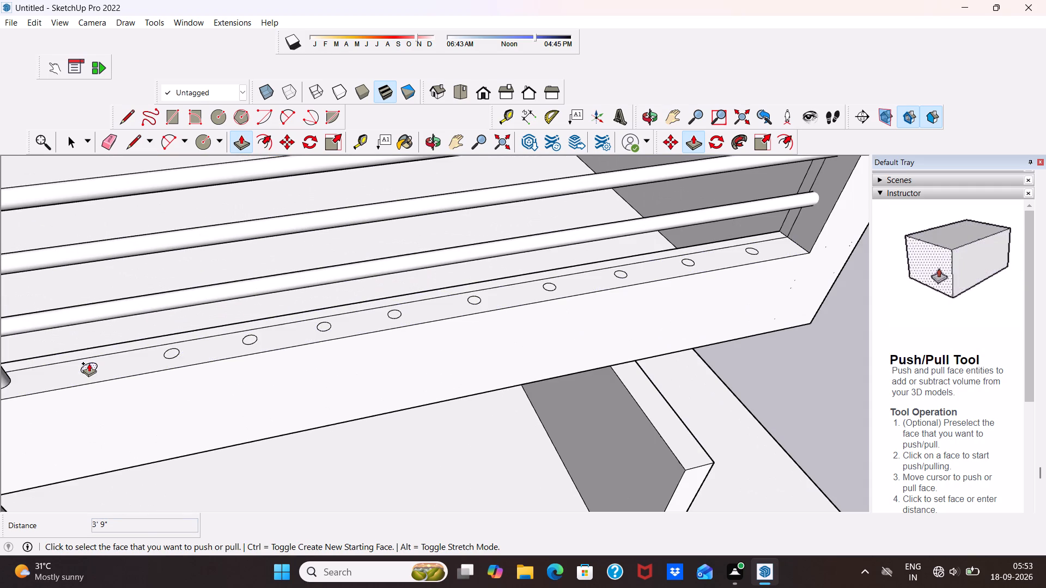
left_click(89, 363)
scroll(71, 295, "down", 10)
scroll(46, 247, "up", 3)
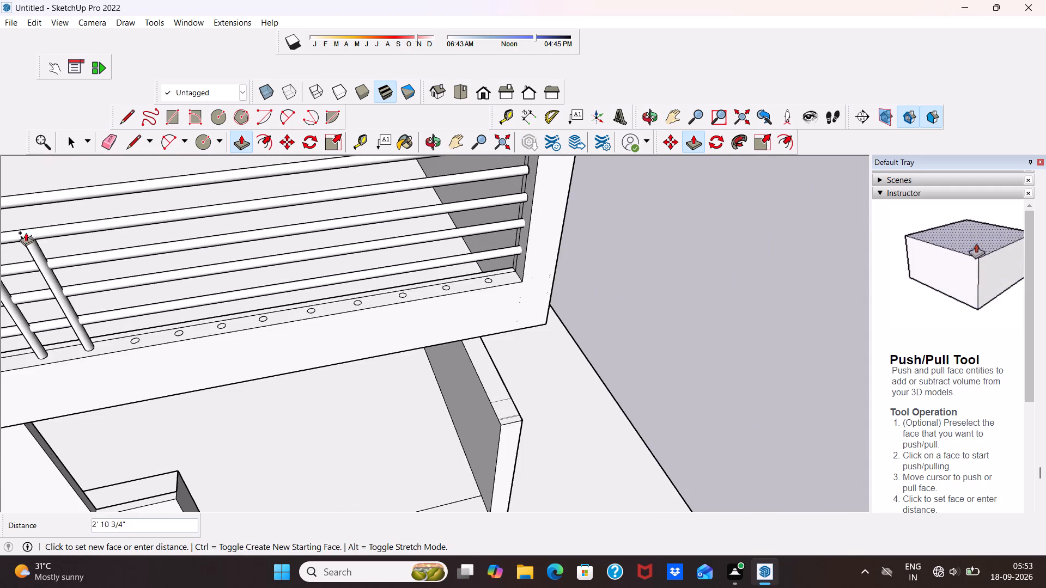
scroll(27, 229, "down", 10)
scroll(113, 233, "down", 3)
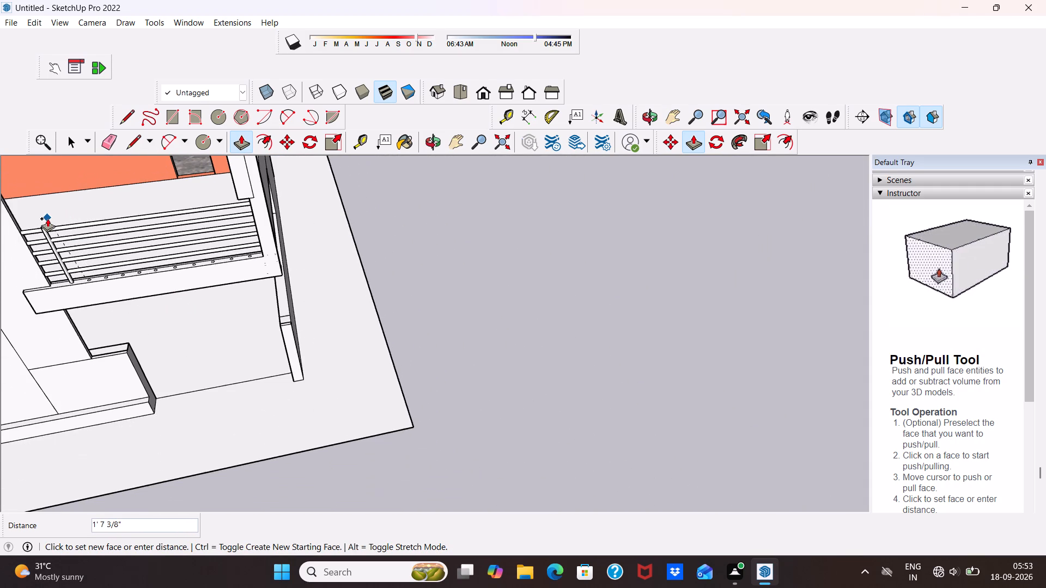
scroll(46, 220, "up", 4)
left_click(42, 226)
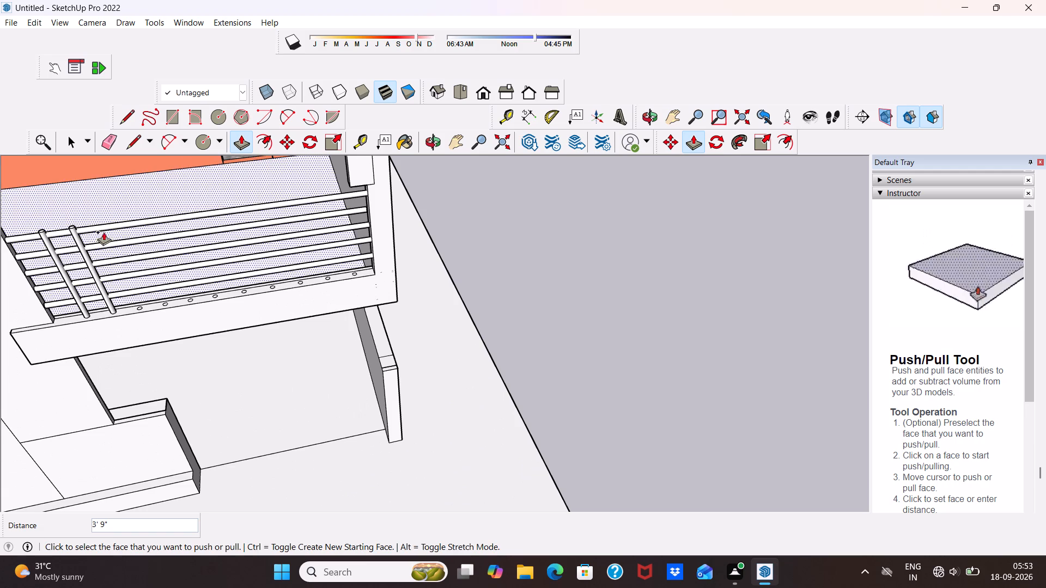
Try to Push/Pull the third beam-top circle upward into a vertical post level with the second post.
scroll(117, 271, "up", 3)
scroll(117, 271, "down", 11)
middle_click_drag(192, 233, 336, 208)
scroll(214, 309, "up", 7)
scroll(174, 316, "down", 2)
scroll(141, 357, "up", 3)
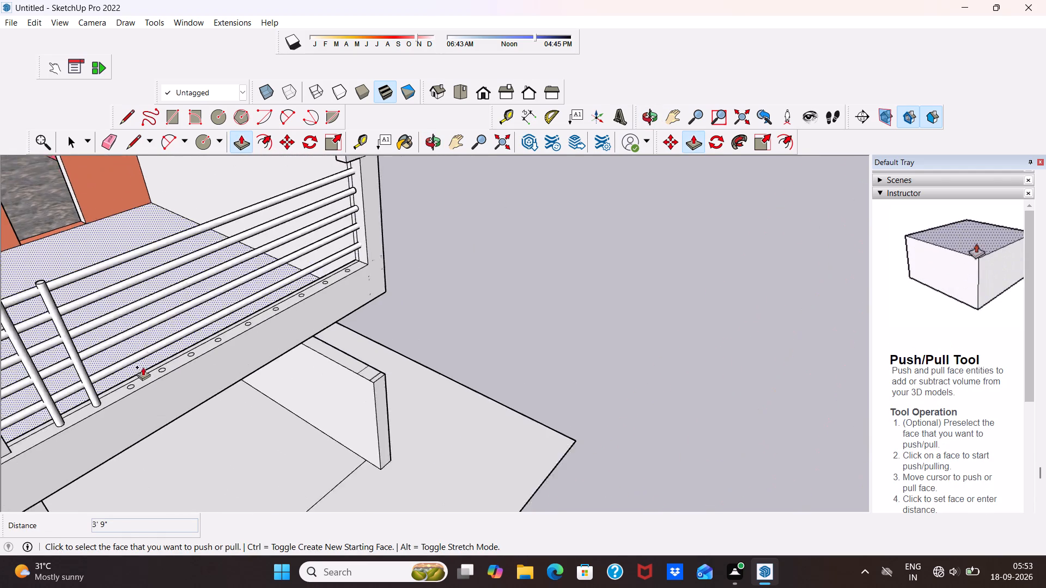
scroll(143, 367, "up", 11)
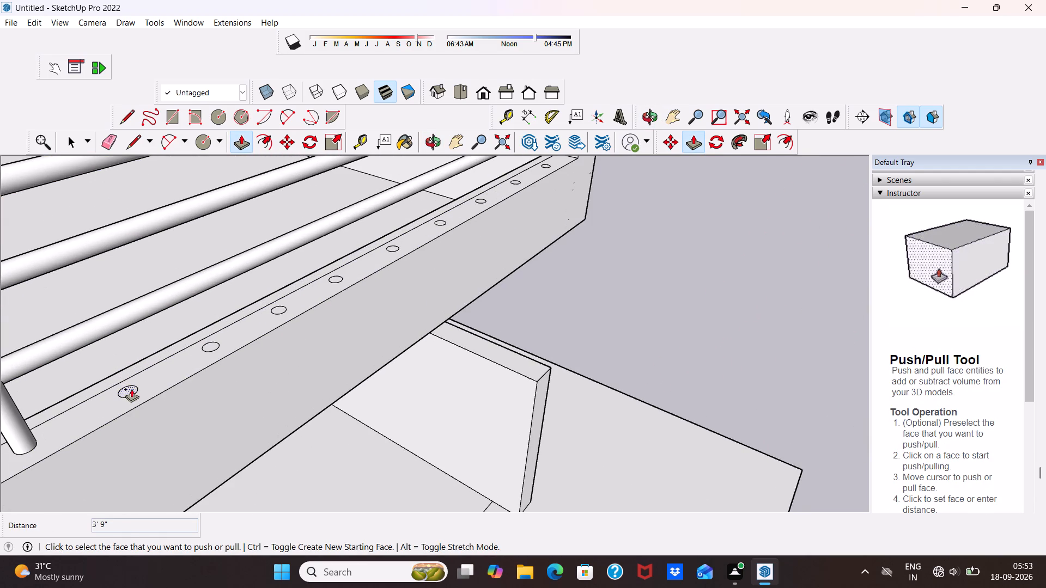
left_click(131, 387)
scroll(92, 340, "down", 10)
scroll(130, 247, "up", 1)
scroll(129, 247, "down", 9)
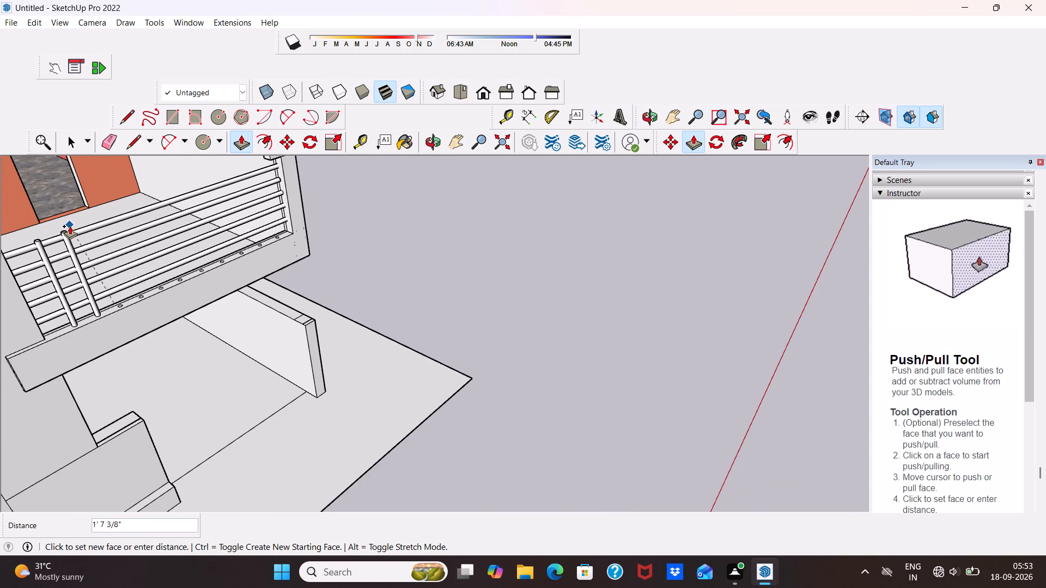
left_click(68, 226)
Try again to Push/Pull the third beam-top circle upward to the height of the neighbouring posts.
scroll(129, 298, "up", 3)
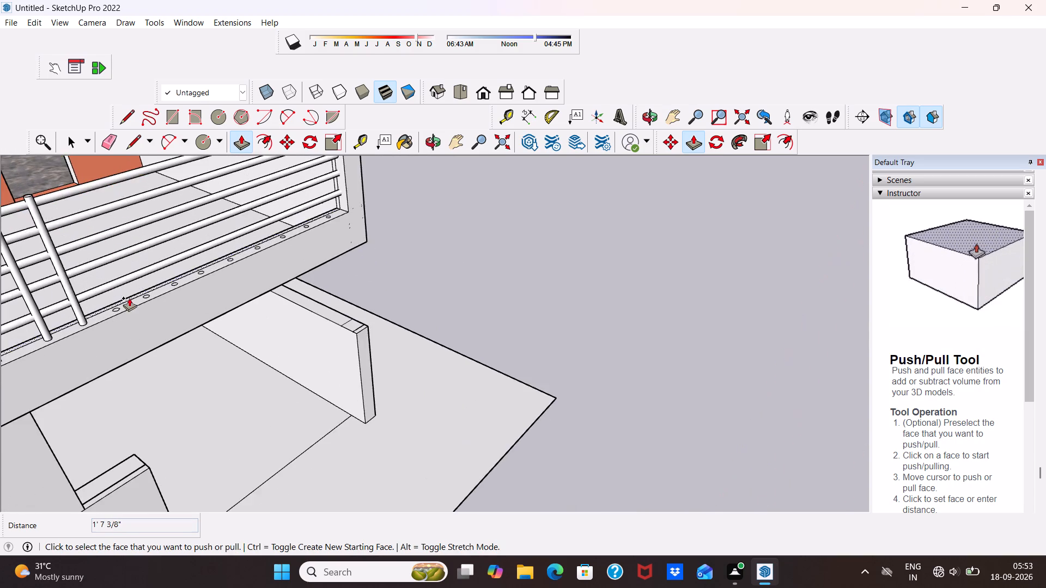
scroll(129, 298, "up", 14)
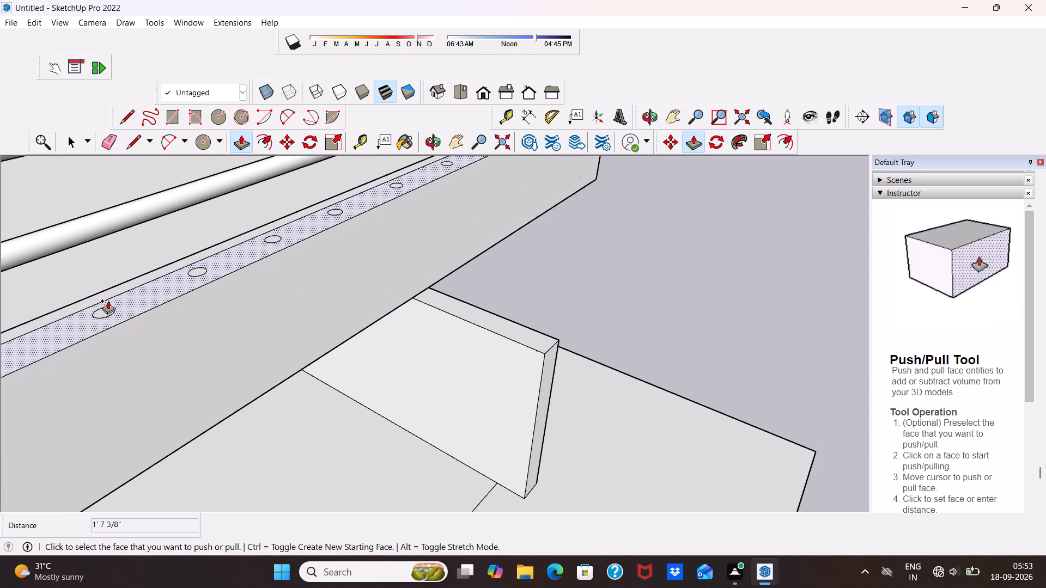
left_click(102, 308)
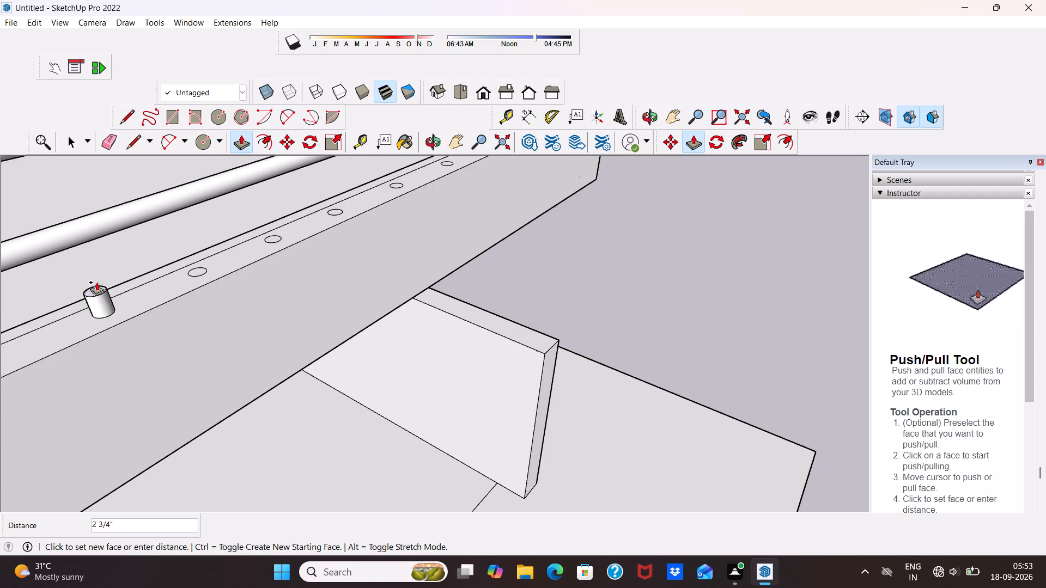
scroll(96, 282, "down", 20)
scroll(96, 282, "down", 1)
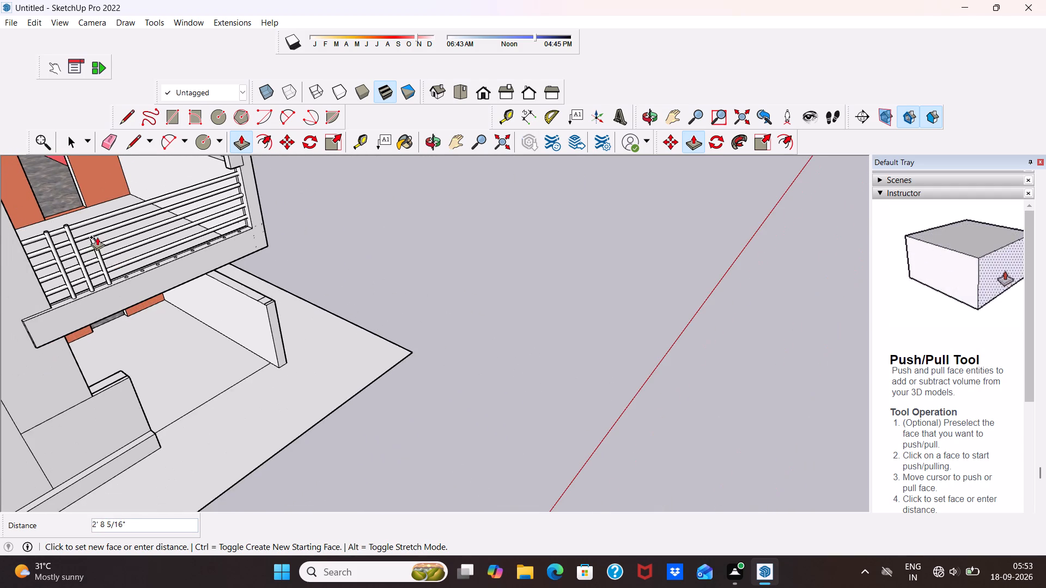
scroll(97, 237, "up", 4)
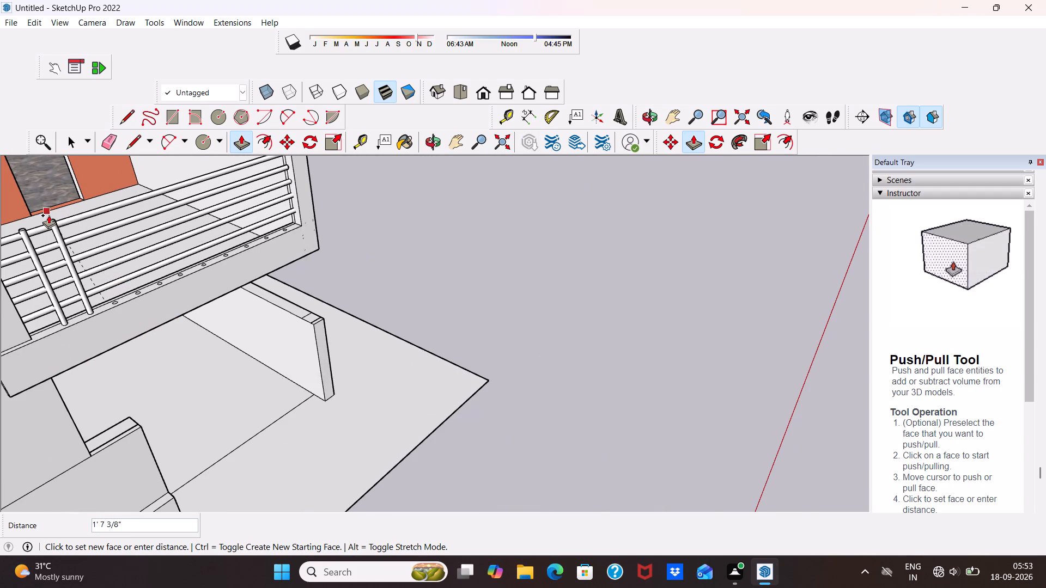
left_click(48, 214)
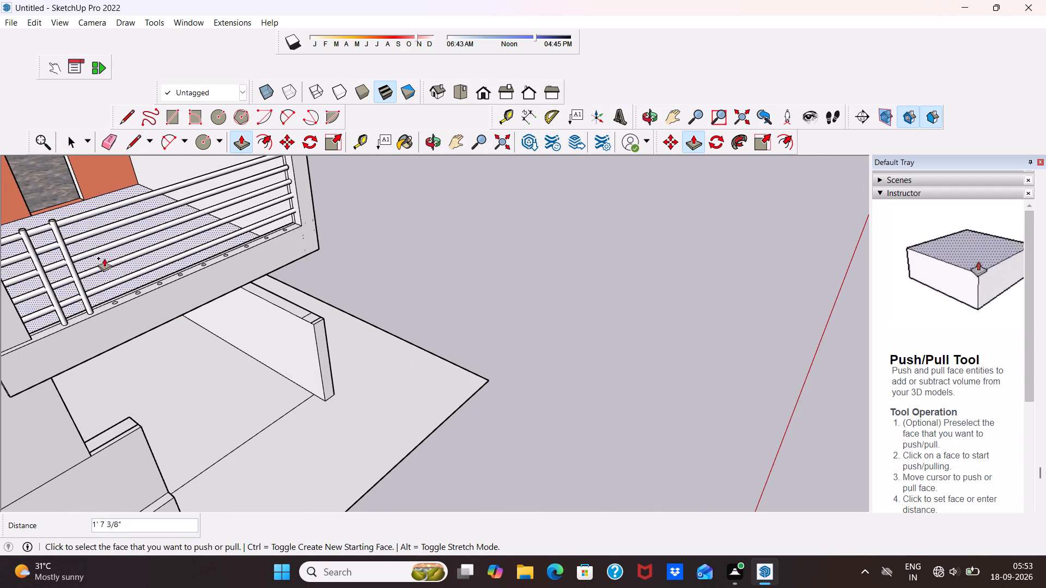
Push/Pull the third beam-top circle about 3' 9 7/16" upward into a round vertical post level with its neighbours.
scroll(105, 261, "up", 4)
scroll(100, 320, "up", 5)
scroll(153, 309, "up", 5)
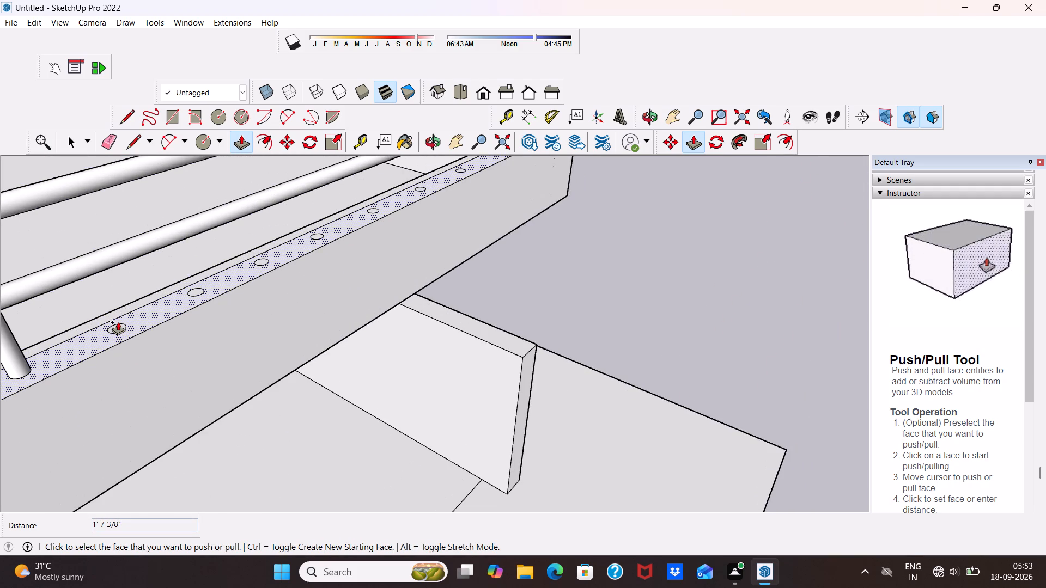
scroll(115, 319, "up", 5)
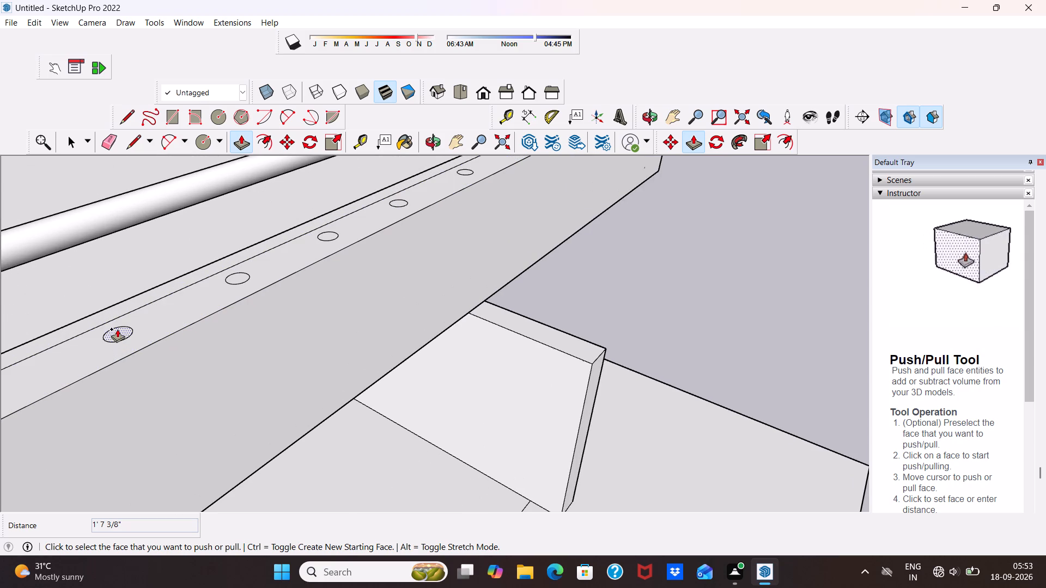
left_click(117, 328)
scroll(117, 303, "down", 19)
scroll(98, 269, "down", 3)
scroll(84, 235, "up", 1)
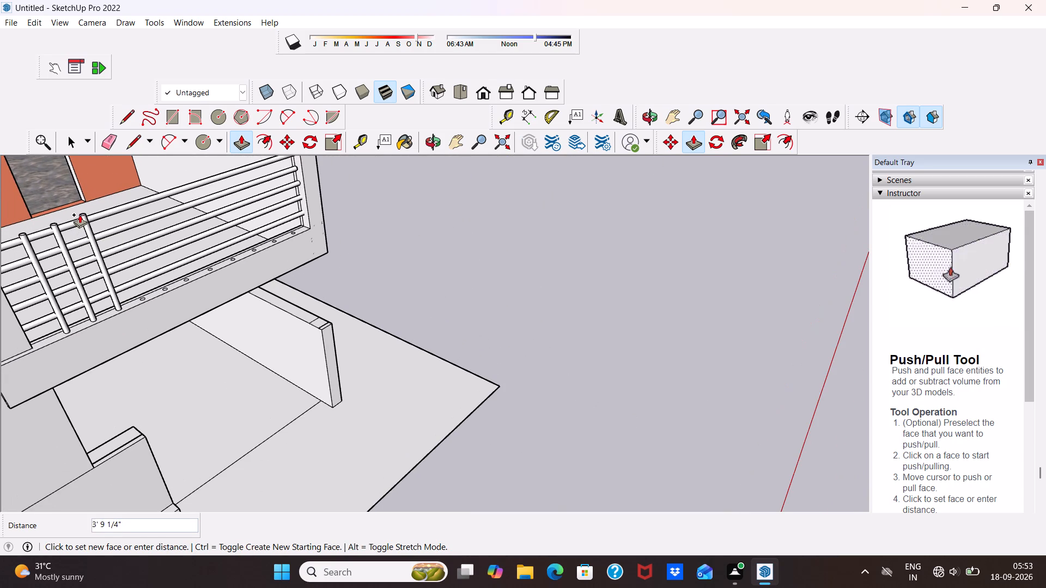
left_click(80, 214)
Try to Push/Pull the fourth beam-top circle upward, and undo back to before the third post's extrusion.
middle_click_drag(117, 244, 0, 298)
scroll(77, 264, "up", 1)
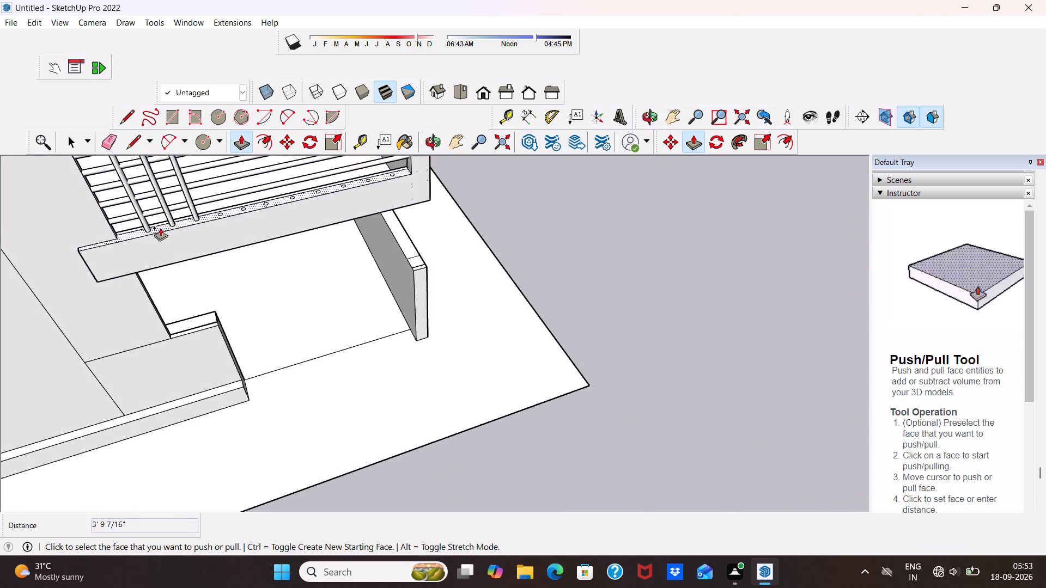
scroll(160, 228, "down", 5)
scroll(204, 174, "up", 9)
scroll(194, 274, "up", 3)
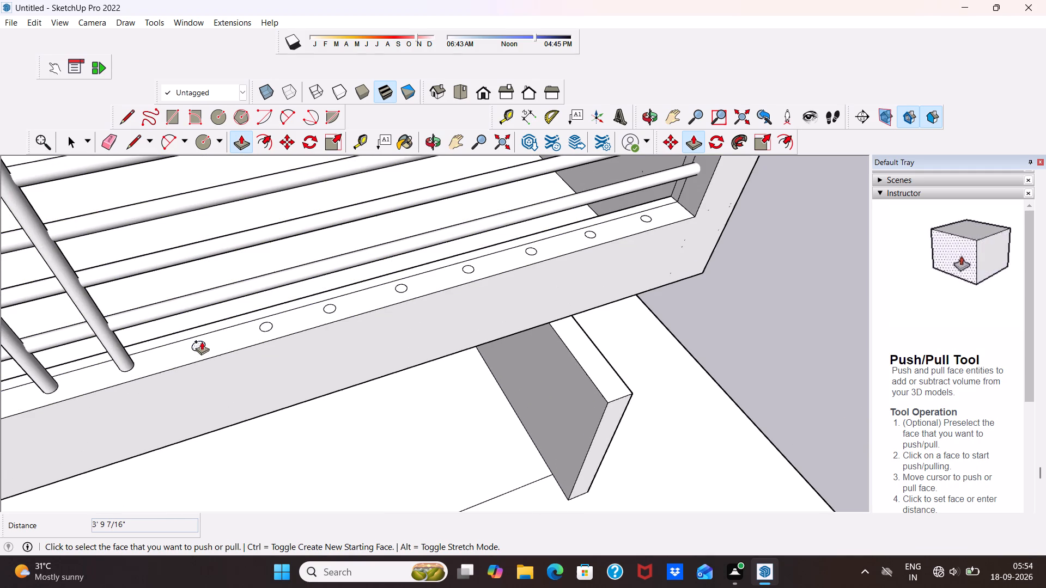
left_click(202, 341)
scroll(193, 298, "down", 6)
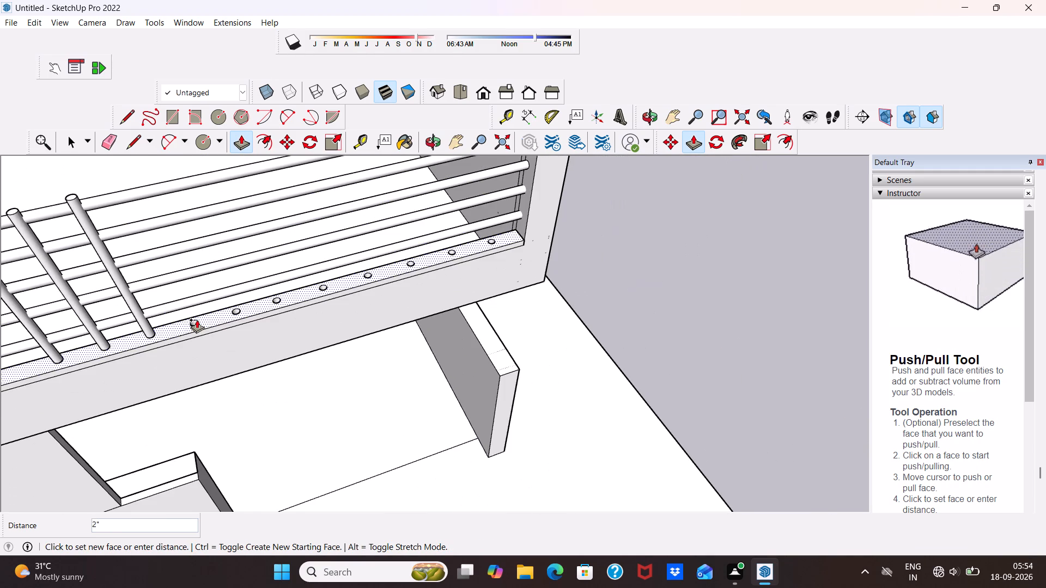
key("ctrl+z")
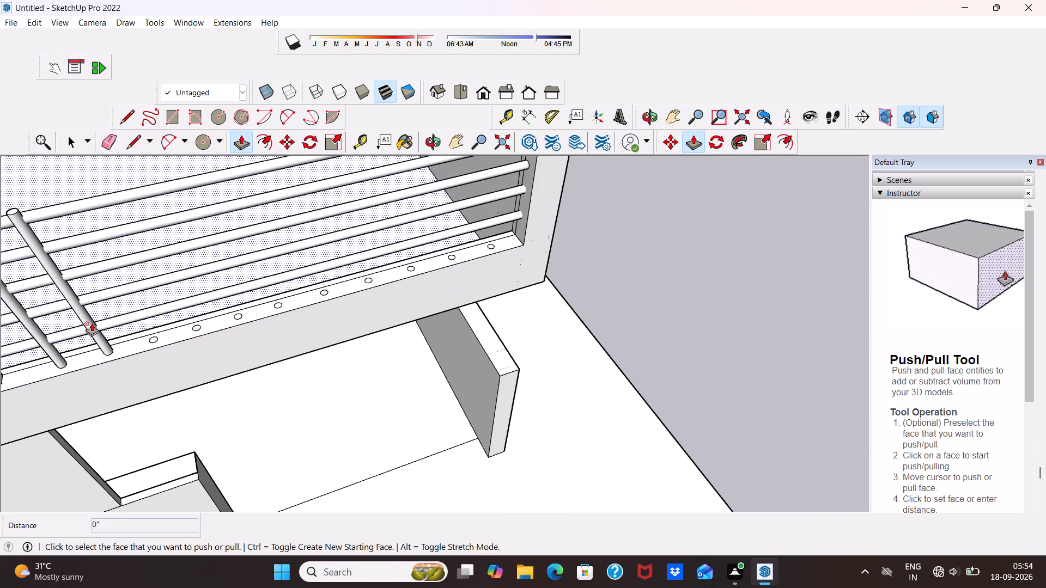
Push/Pull the third beam-top circle 3' 9 1/4" upward into a round vertical post in line with the first two.
scroll(138, 339, "up", 8)
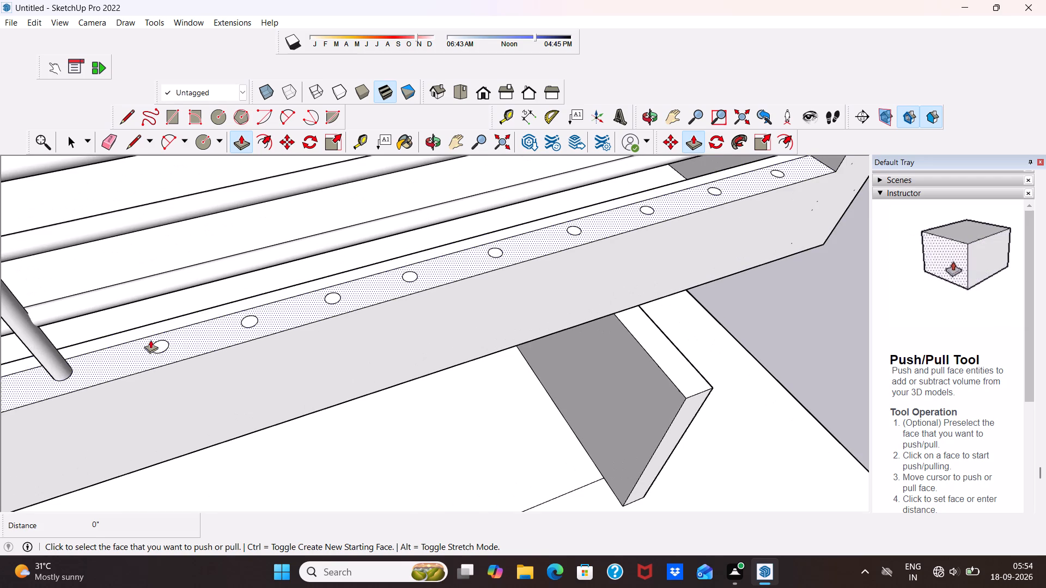
left_click(161, 342)
scroll(154, 296, "down", 14)
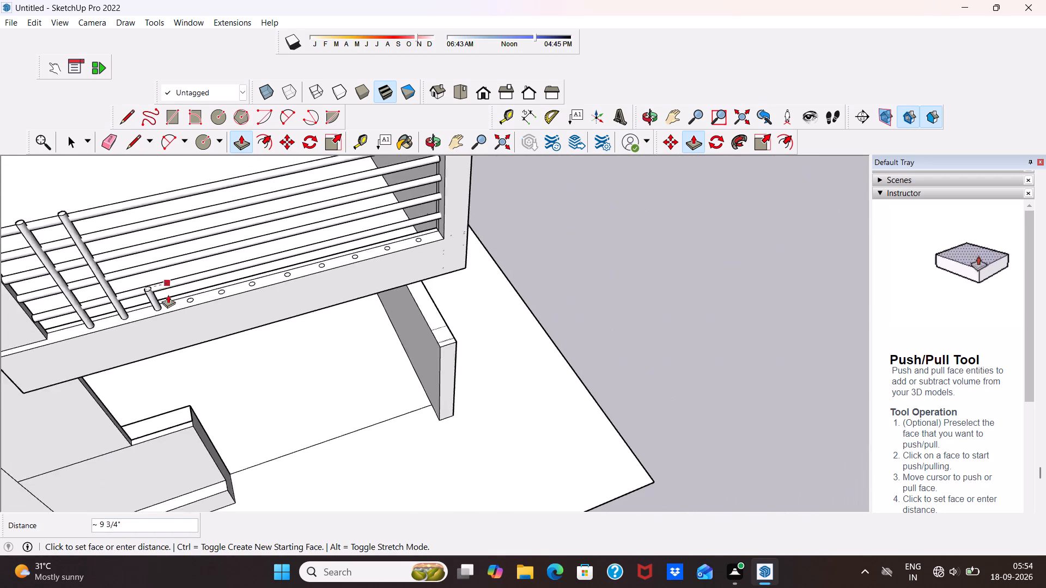
scroll(168, 295, "down", 2)
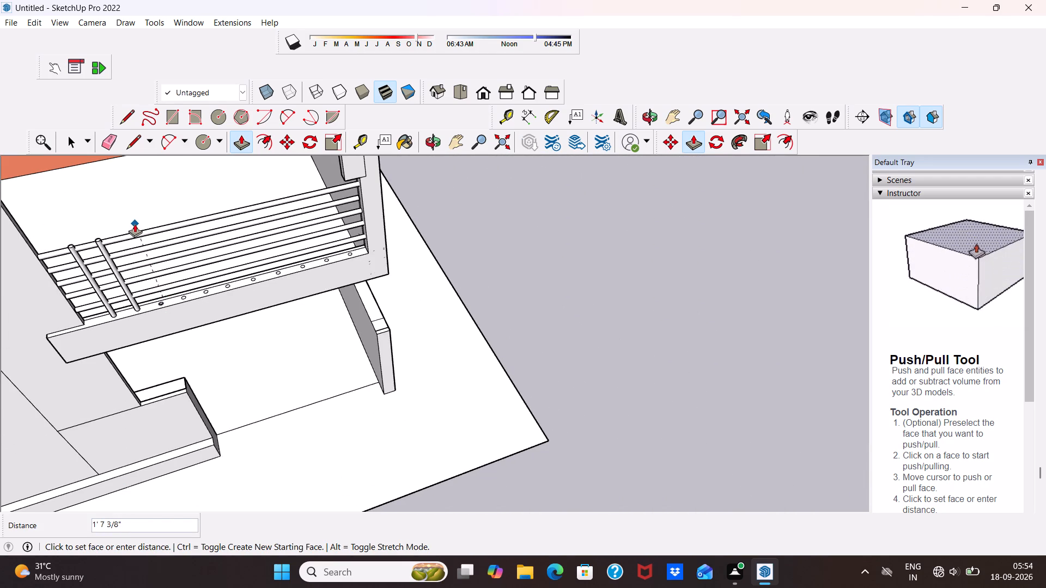
left_click(130, 231)
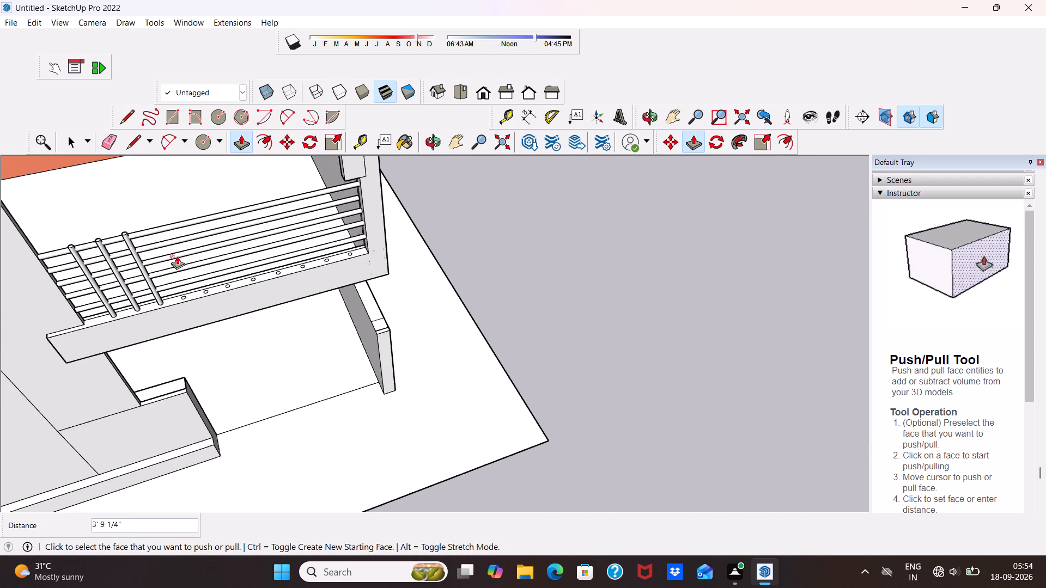
Push/Pull the fourth beam-top circle 3' 9 1/4" upward into a vertical post level with the third post.
middle_click_drag(177, 256, 25, 220)
scroll(244, 228, "down", 5)
scroll(295, 177, "up", 7)
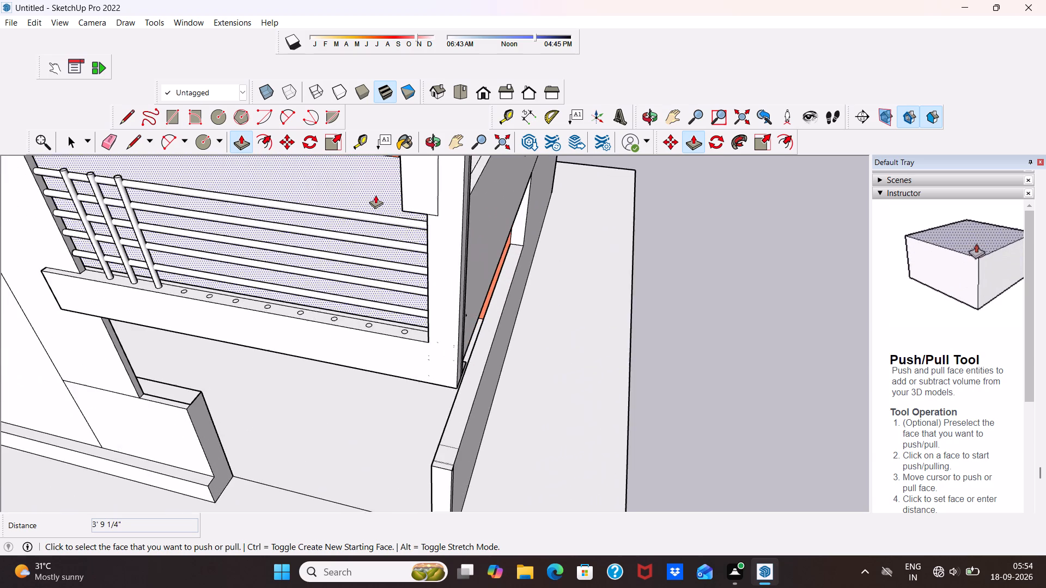
scroll(215, 265, "up", 6)
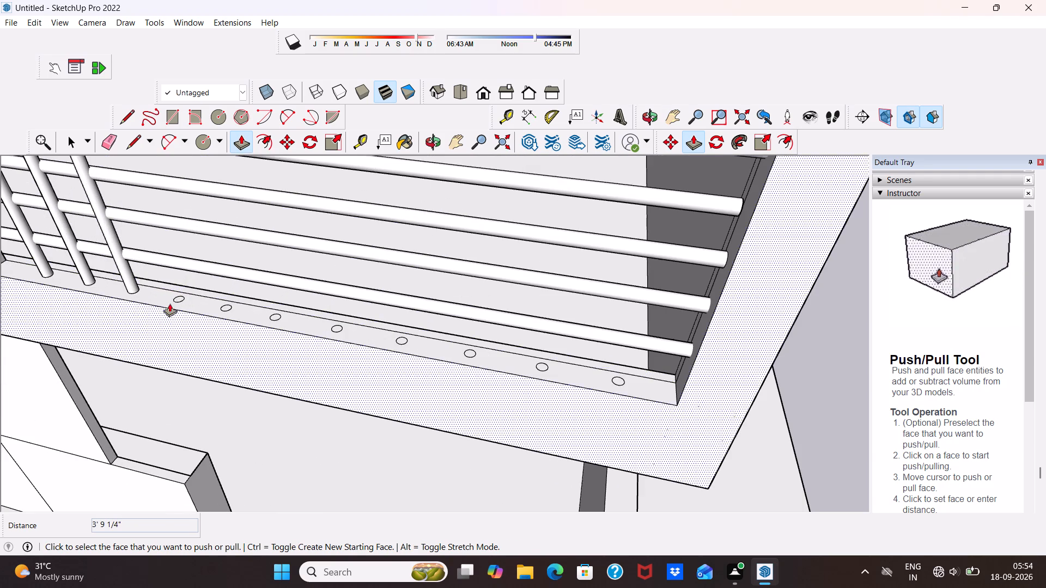
scroll(180, 294, "up", 5)
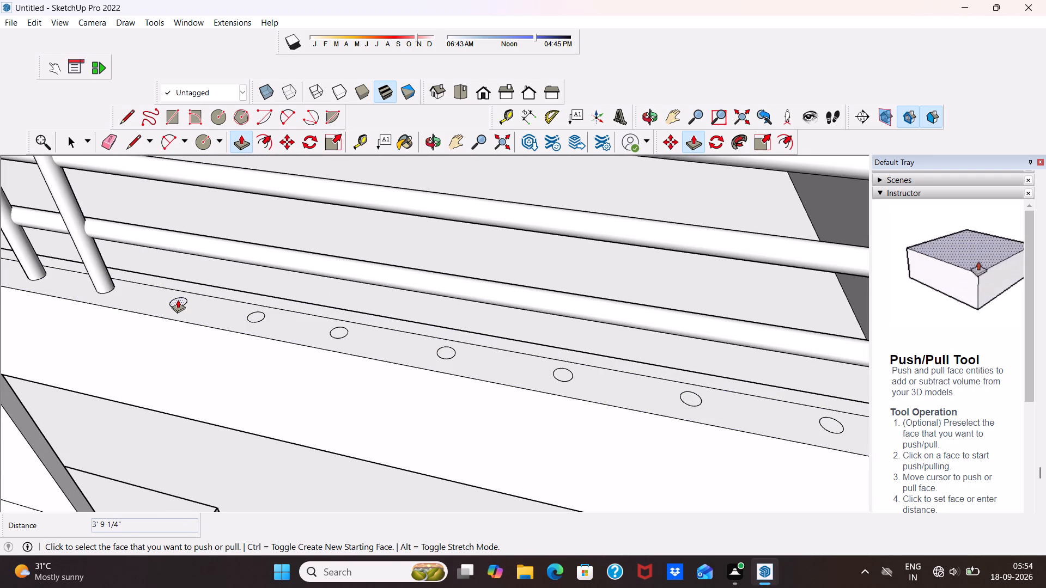
left_click(178, 299)
scroll(187, 262, "down", 9)
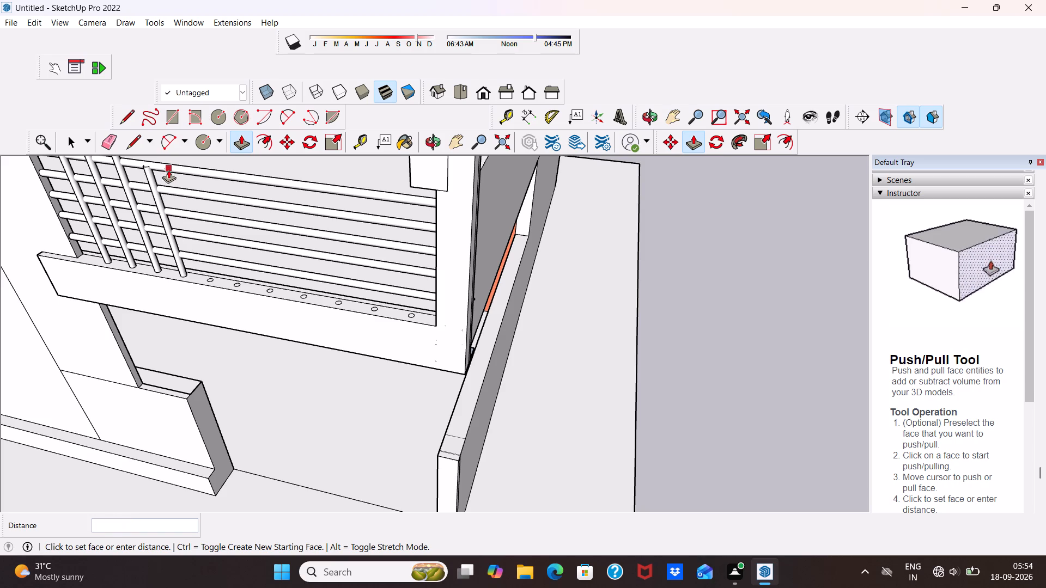
scroll(170, 155, "down", 8)
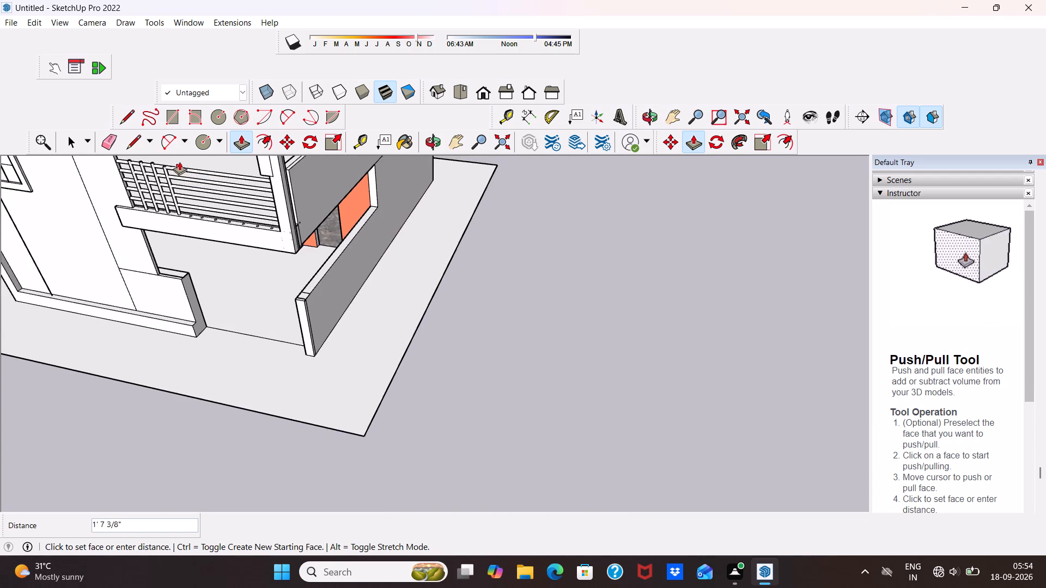
scroll(179, 161, "up", 6)
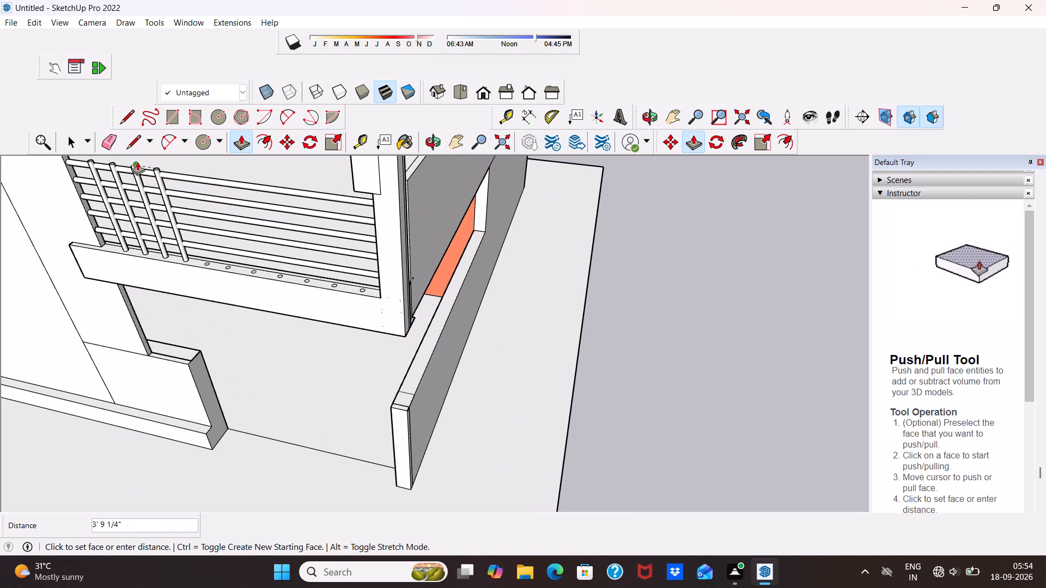
left_click(131, 162)
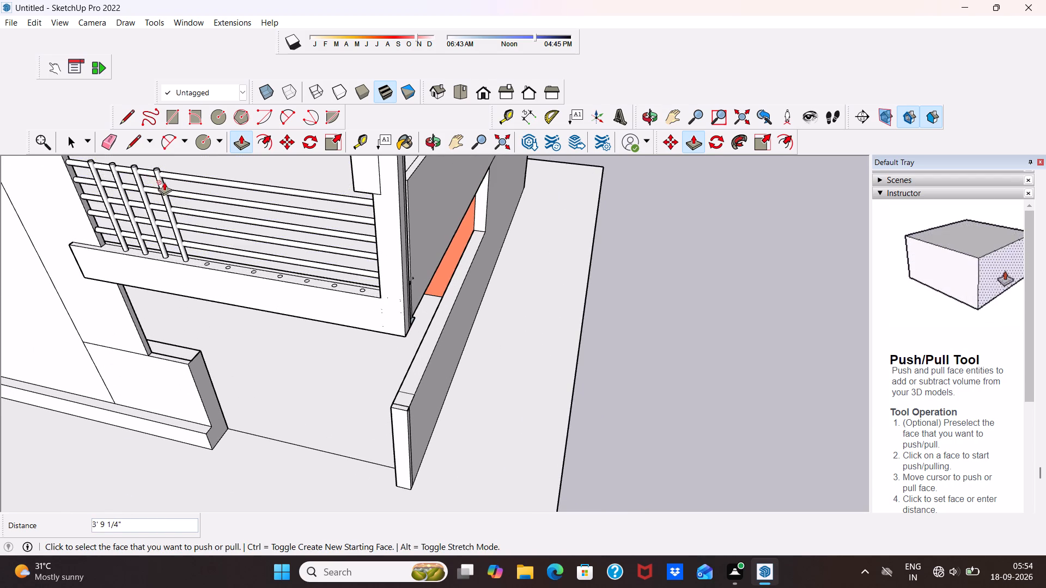
Push/Pull the fifth beam-top circle 3' 9 1/4" upward into a vertical post level with the fourth post.
scroll(209, 218, "down", 4)
middle_click_drag(210, 243, 328, 211)
scroll(147, 290, "up", 2)
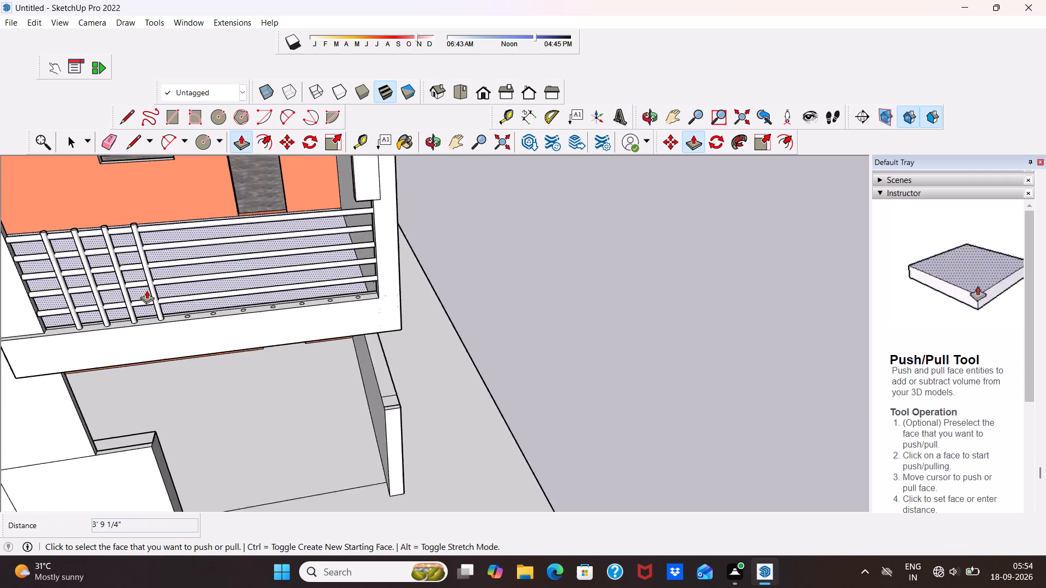
scroll(147, 290, "up", 1)
scroll(184, 316, "up", 11)
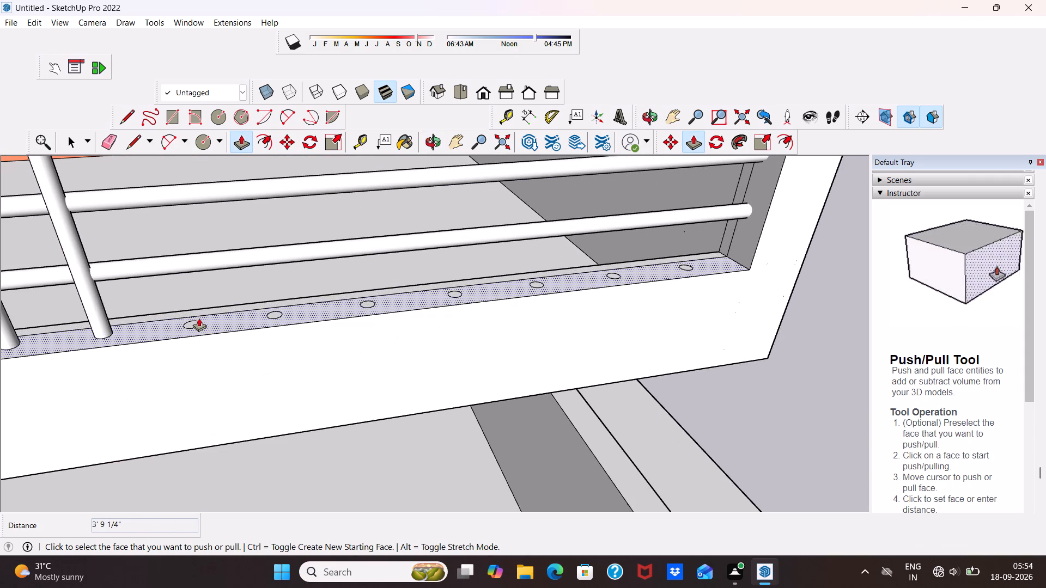
scroll(191, 318, "up", 3)
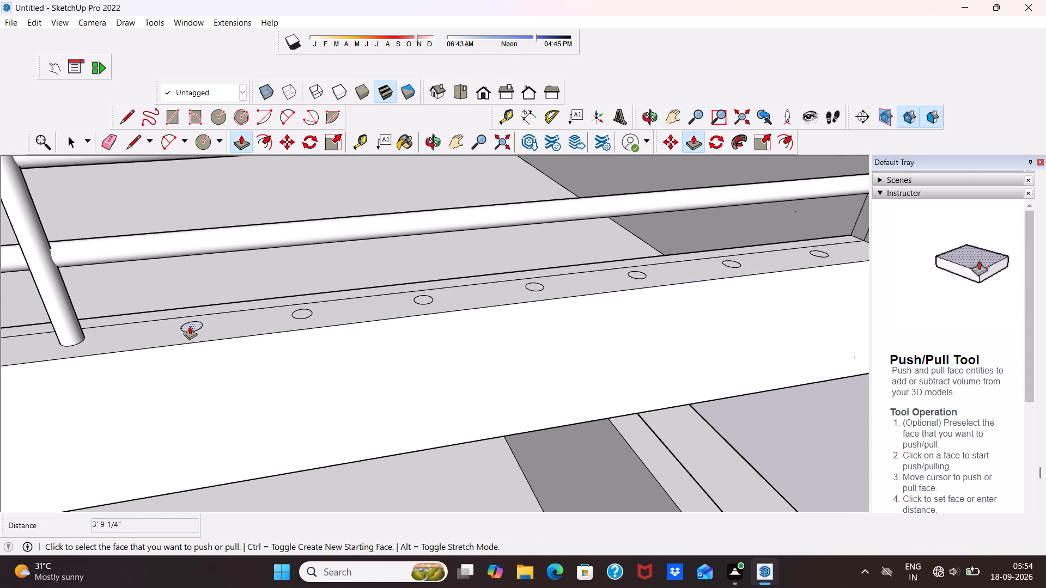
left_click(191, 323)
scroll(189, 297, "down", 10)
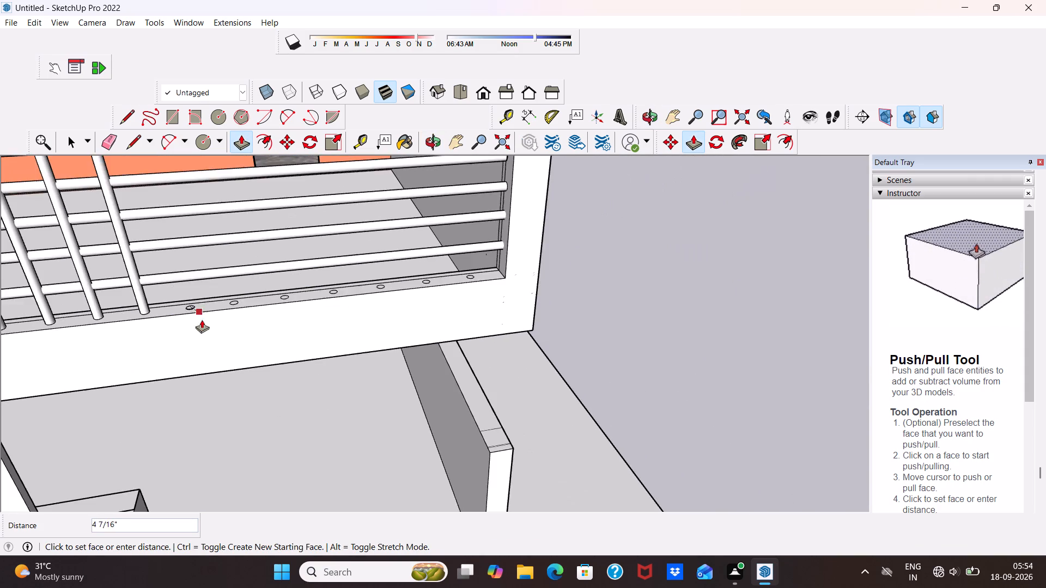
scroll(202, 320, "down", 11)
scroll(193, 229, "up", 6)
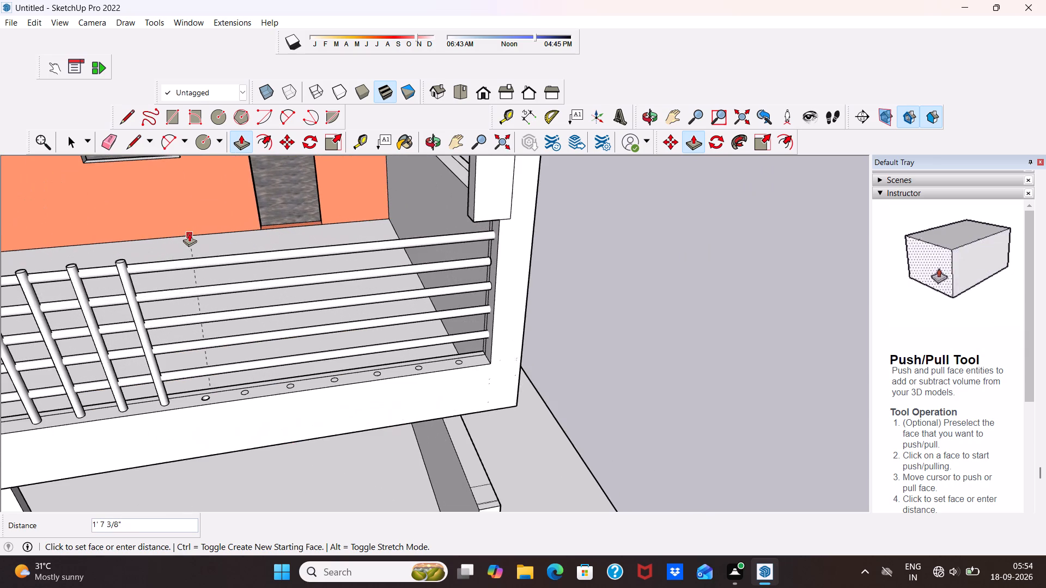
scroll(172, 258, "up", 9)
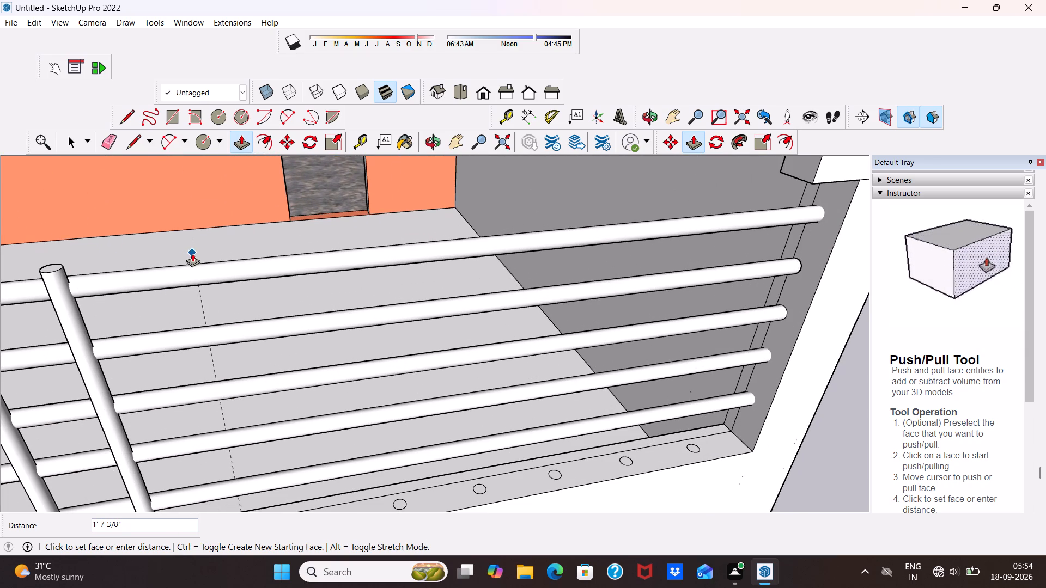
scroll(186, 230, "down", 6)
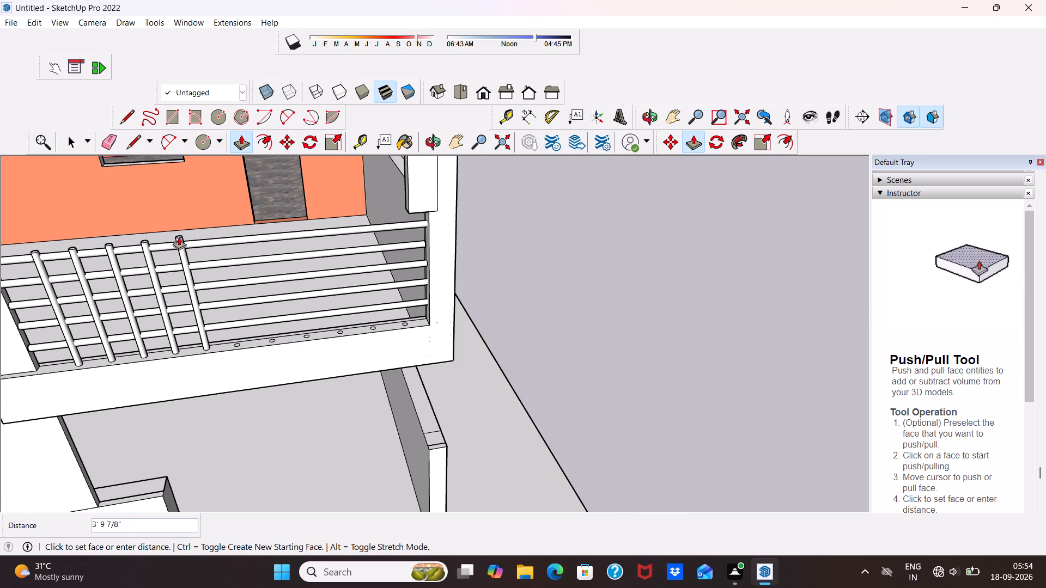
left_click(179, 238)
Push/Pull the sixth beam-top circle about 3' 9 3/8" upward into a vertical post beside the fifth post.
scroll(235, 274, "down", 7)
middle_click_drag(240, 297, 290, 273)
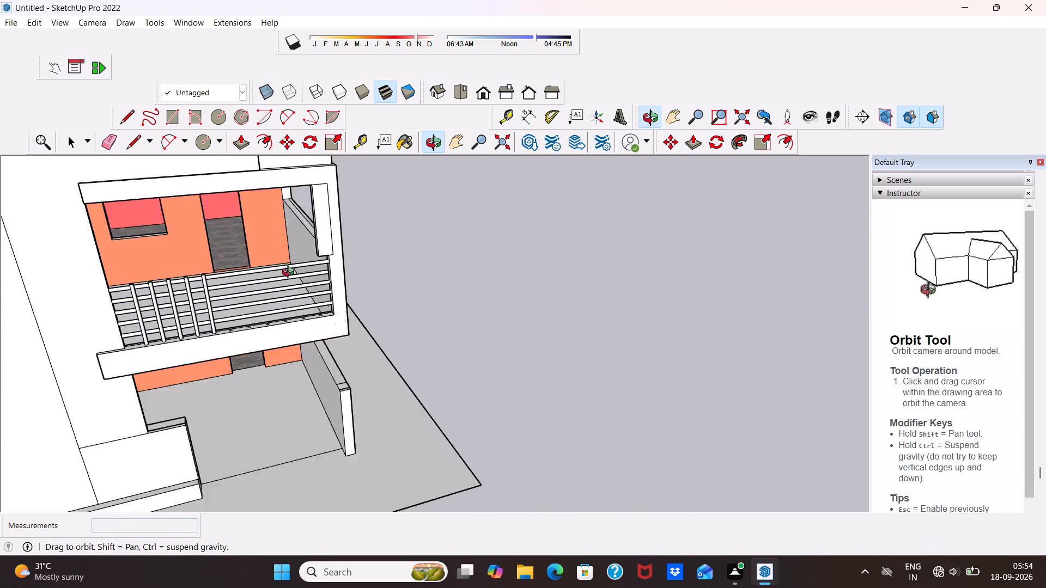
middle_click_drag(290, 273, 317, 276)
scroll(267, 308, "up", 3)
scroll(211, 359, "up", 10)
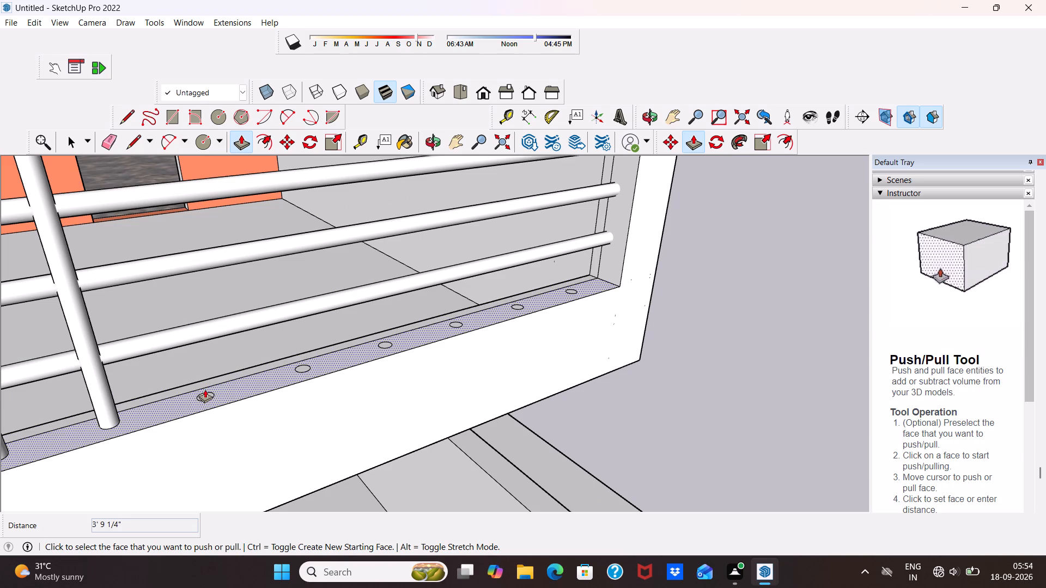
scroll(205, 389, "up", 4)
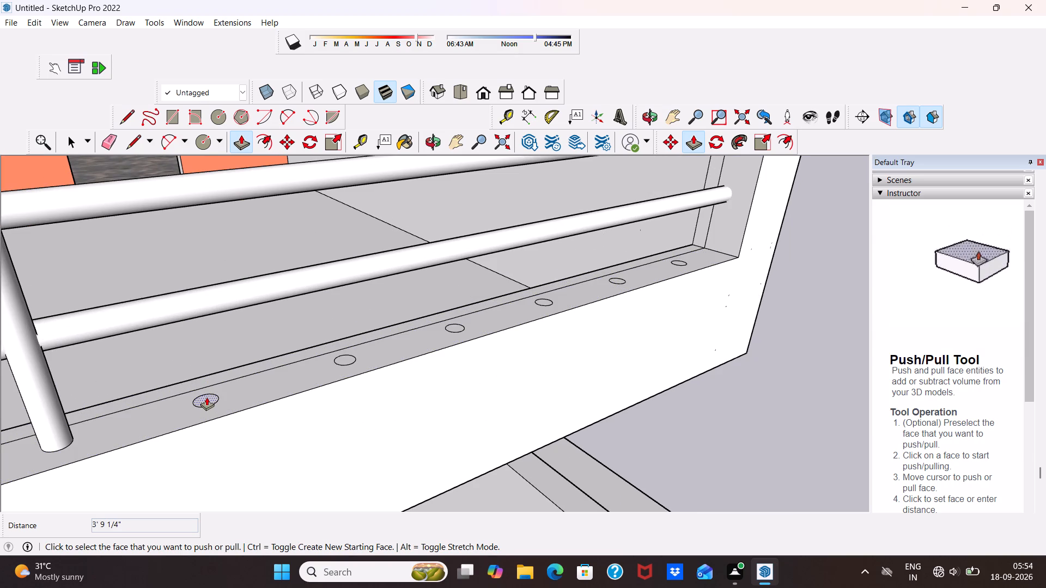
left_click(206, 397)
scroll(199, 345, "down", 15)
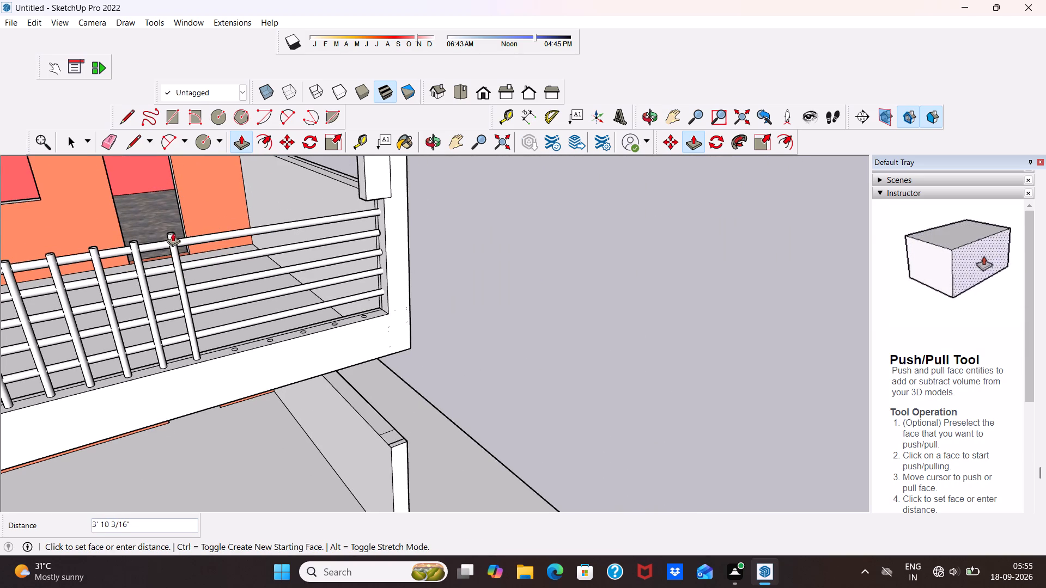
left_click(172, 235)
Push/Pull the seventh beam-top circle about 3' 10 3/16" upward into a vertical post beside the sixth post.
scroll(248, 283, "up", 1)
scroll(247, 332, "down", 1)
scroll(245, 336, "up", 4)
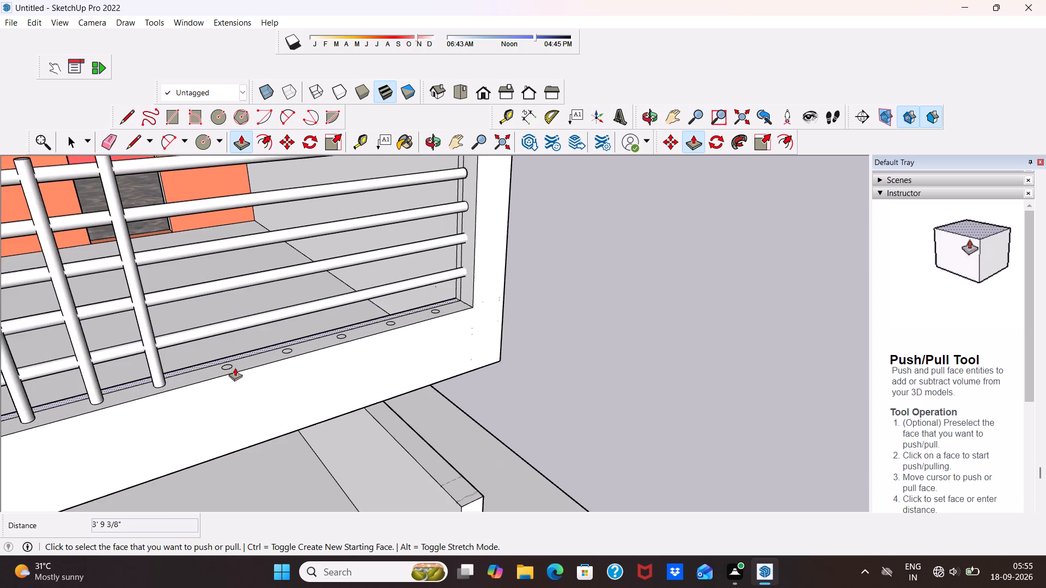
scroll(232, 367, "up", 7)
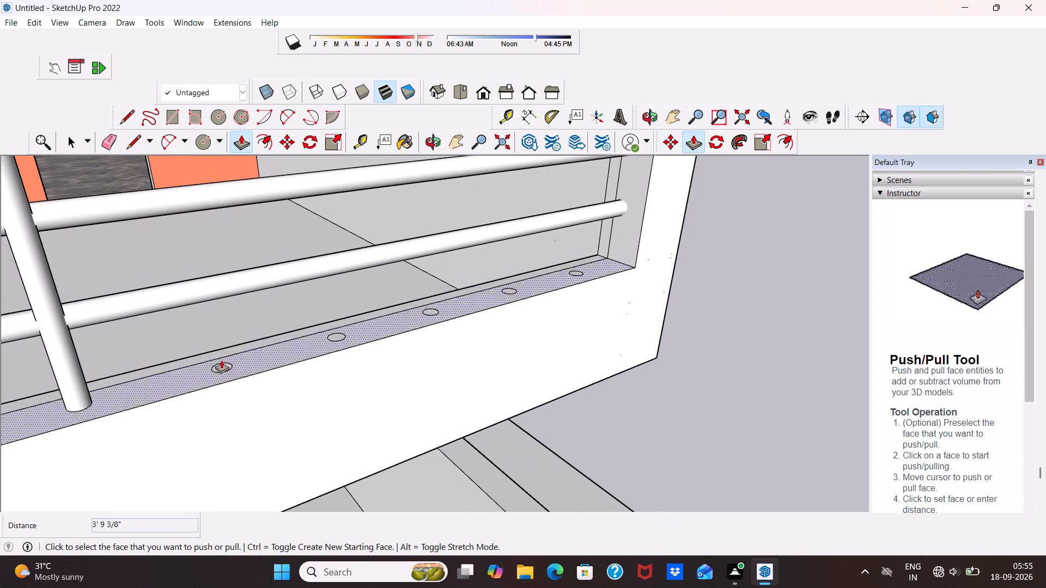
scroll(222, 356, "up", 5)
left_click(218, 370)
scroll(224, 323, "down", 10)
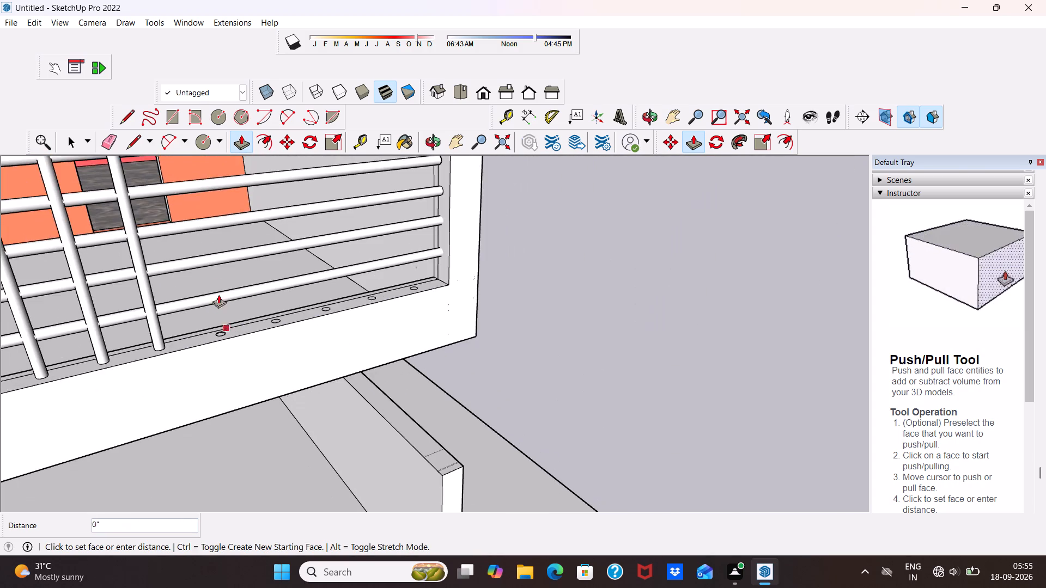
scroll(212, 276, "down", 5)
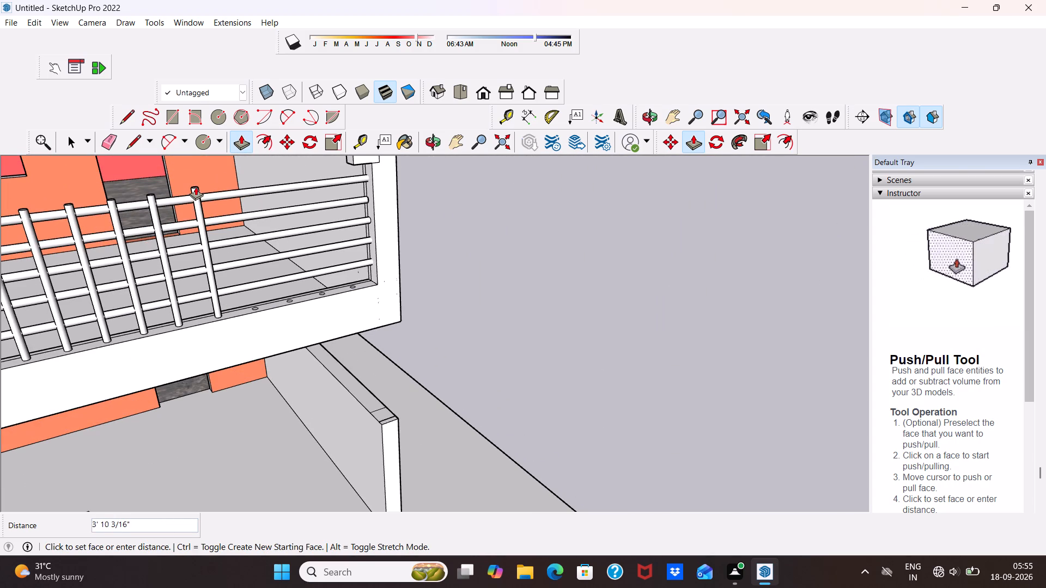
left_click(196, 187)
Push/Pull the eighth beam-top circle about 3' 9 9/16" upward into a vertical post beside the seventh post.
middle_click_drag(301, 274, 202, 334)
scroll(302, 229, "up", 2)
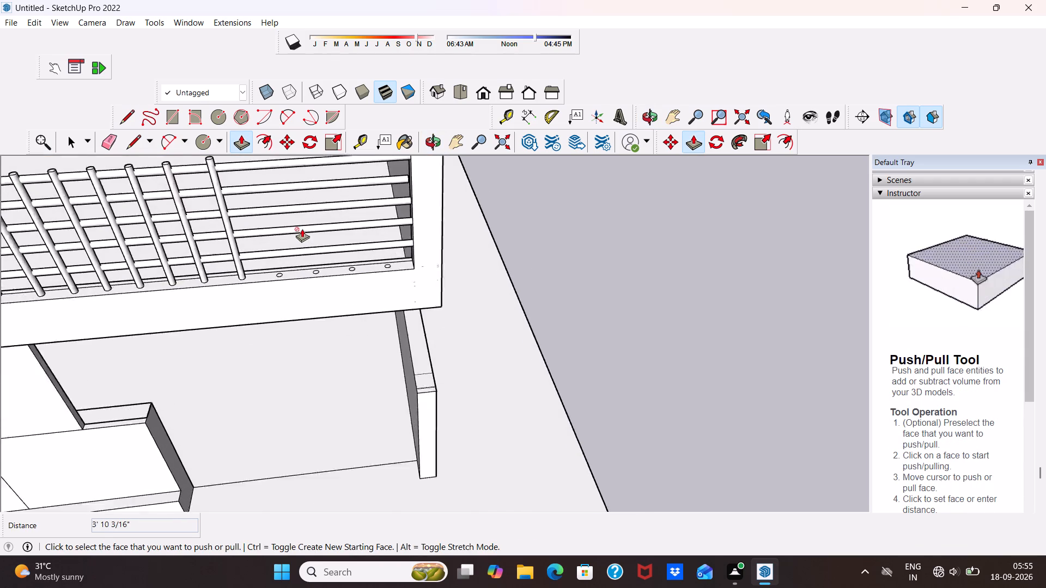
scroll(302, 229, "up", 3)
middle_click_drag(296, 234, 263, 265)
scroll(259, 285, "up", 3)
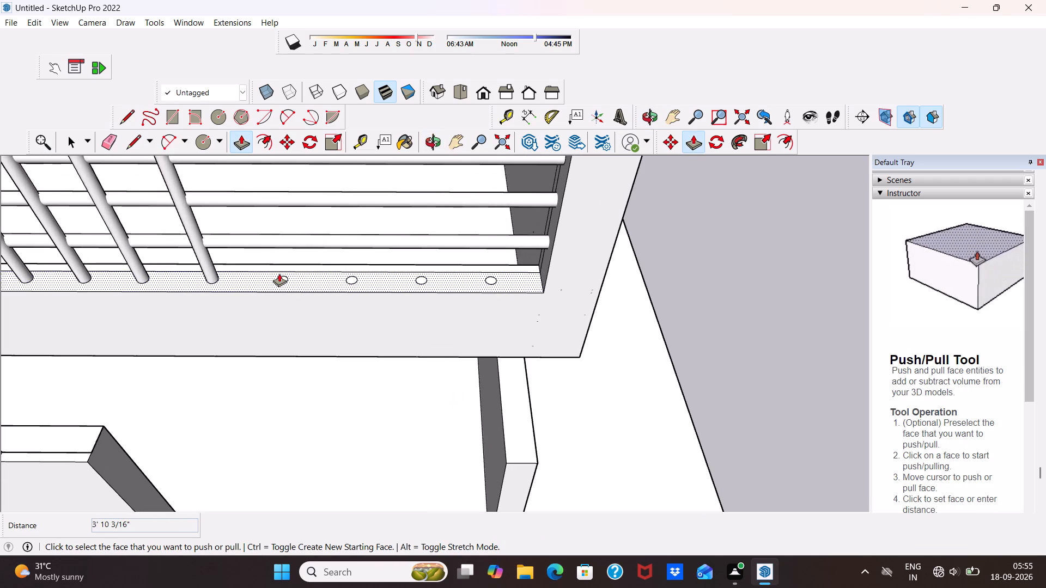
scroll(288, 275, "up", 8)
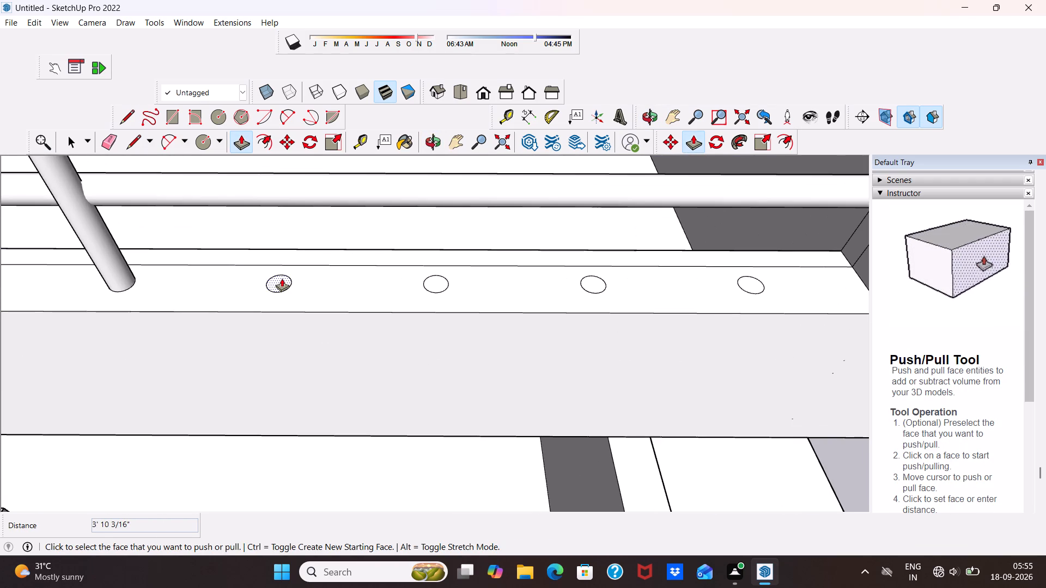
left_click(282, 278)
scroll(284, 273, "down", 16)
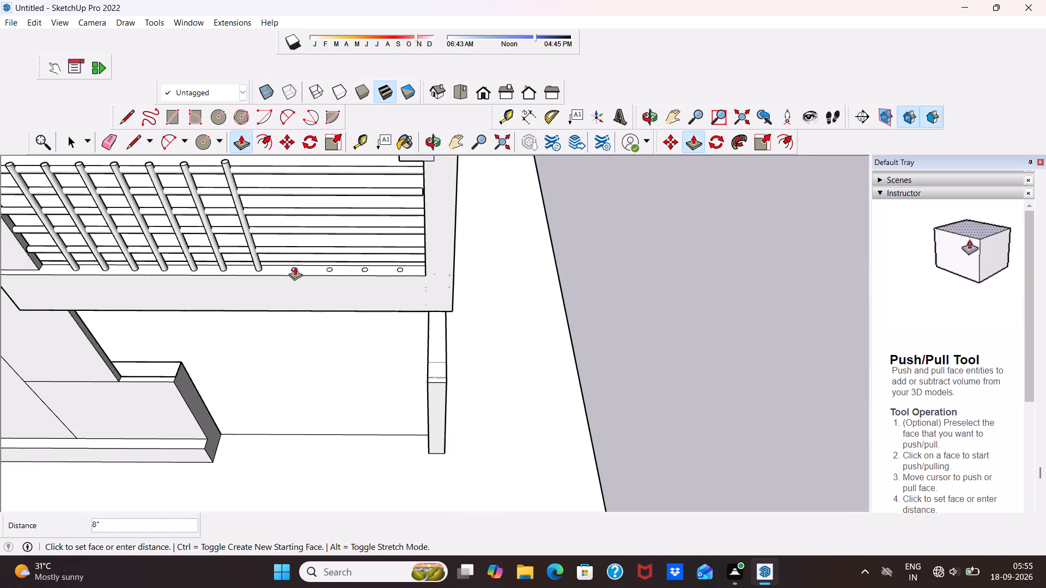
scroll(295, 267, "down", 5)
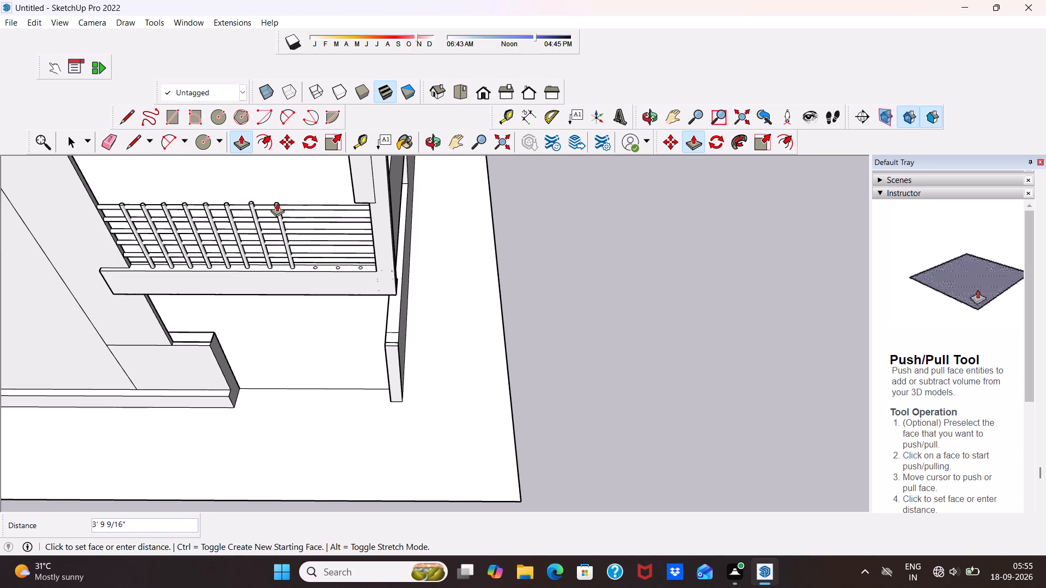
left_click(277, 203)
Push/Pull the ninth beam-top circle about 3' 10 1/4" upward into a vertical post beside the eighth post.
scroll(320, 236, "up", 9)
scroll(315, 284, "up", 4)
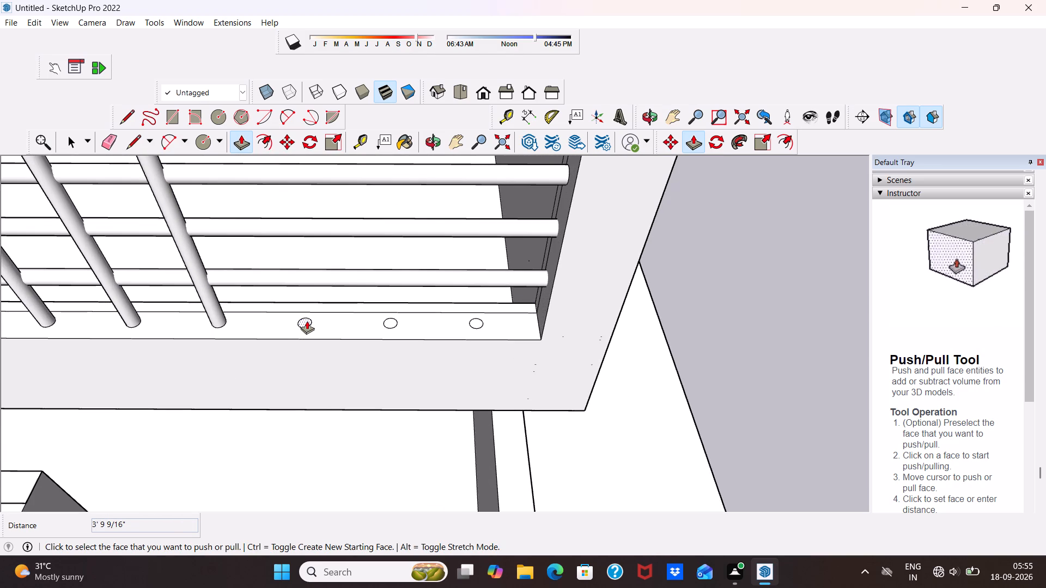
left_click(307, 320)
scroll(307, 298, "down", 11)
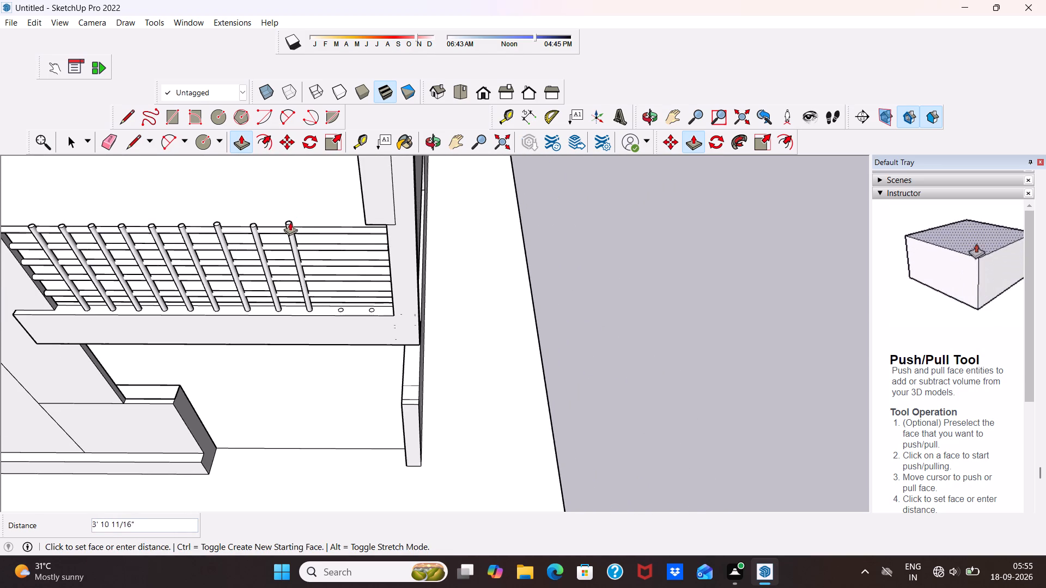
left_click(290, 223)
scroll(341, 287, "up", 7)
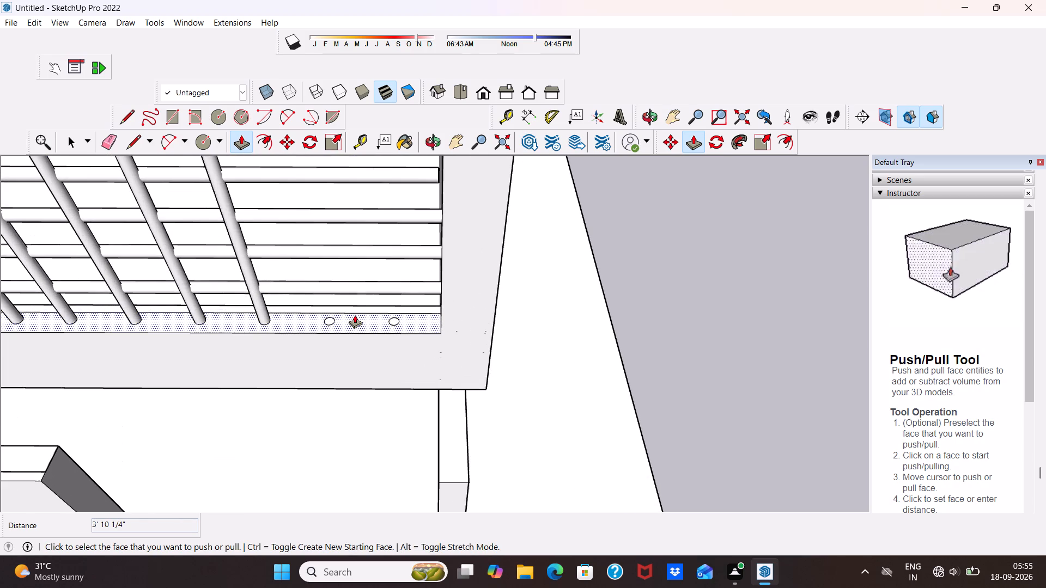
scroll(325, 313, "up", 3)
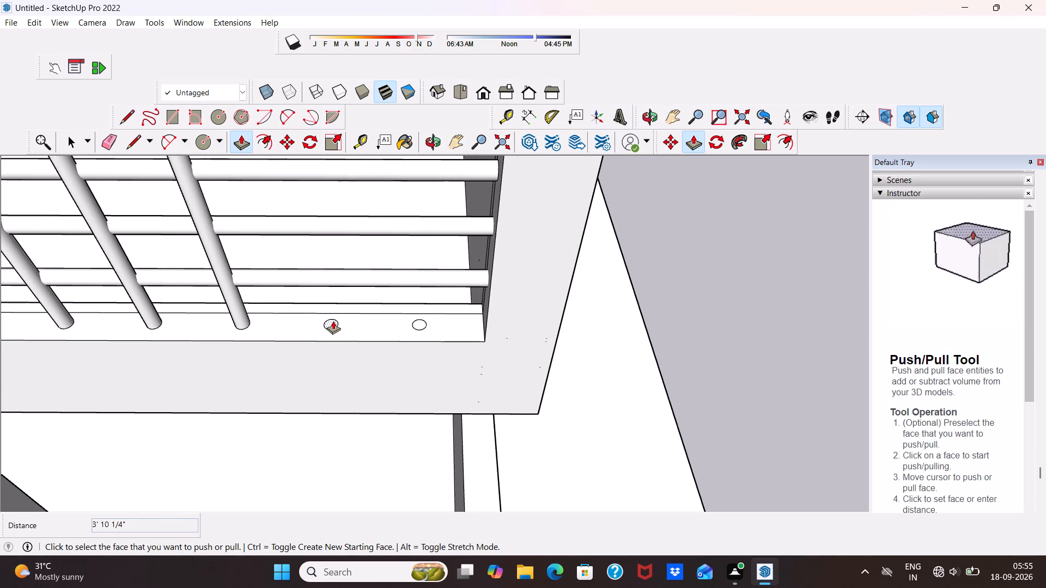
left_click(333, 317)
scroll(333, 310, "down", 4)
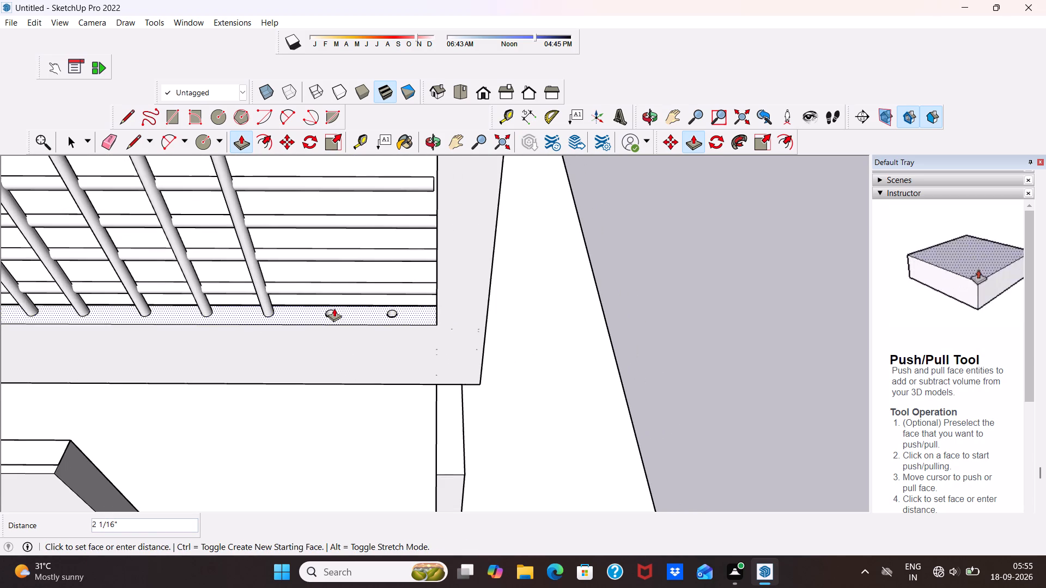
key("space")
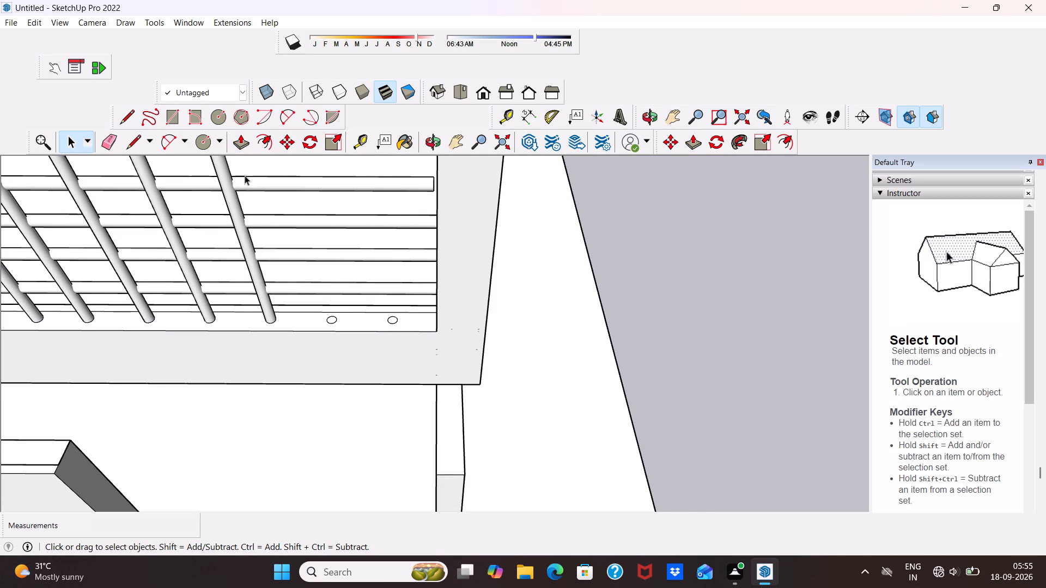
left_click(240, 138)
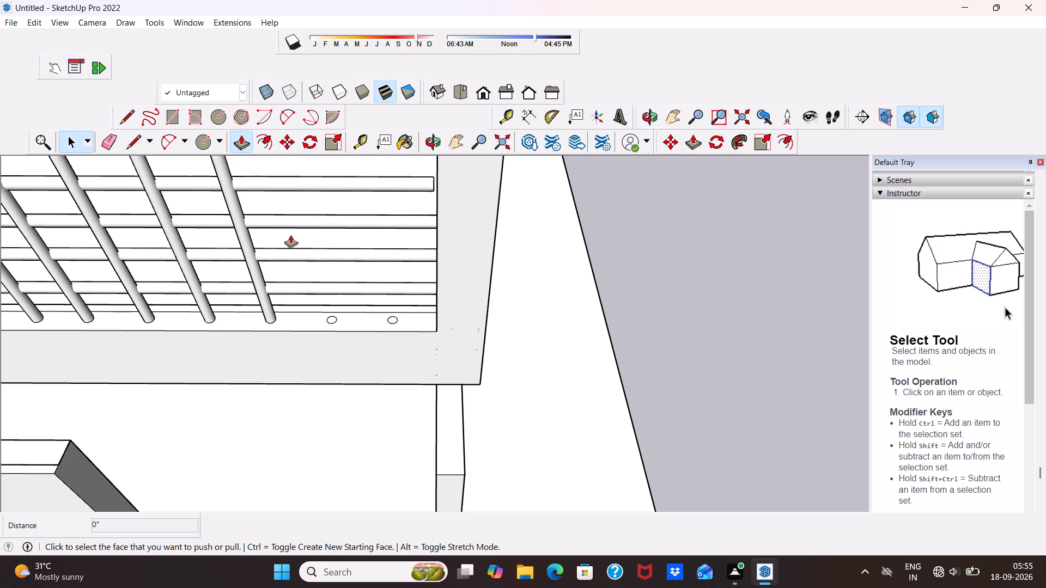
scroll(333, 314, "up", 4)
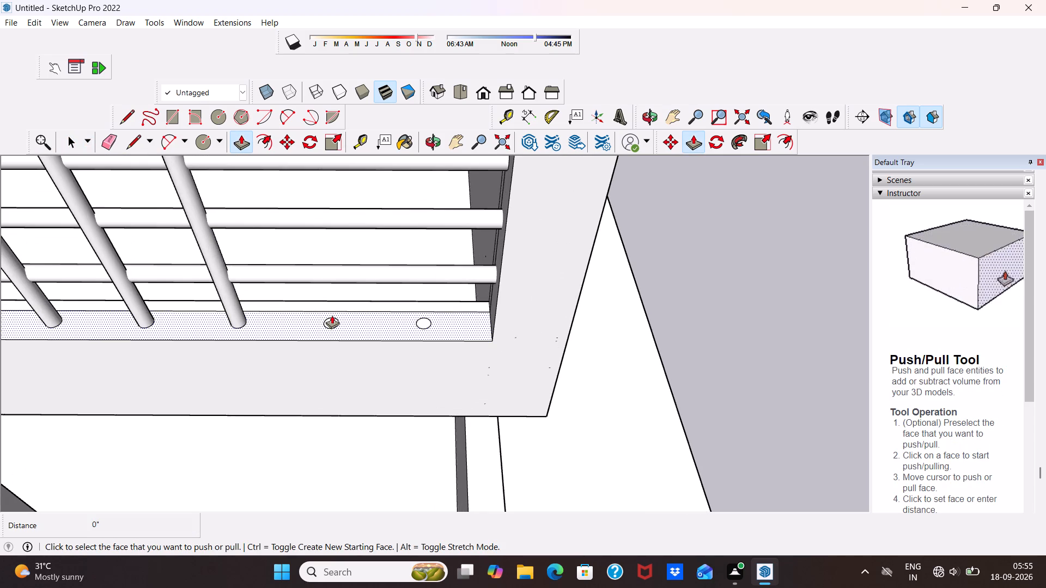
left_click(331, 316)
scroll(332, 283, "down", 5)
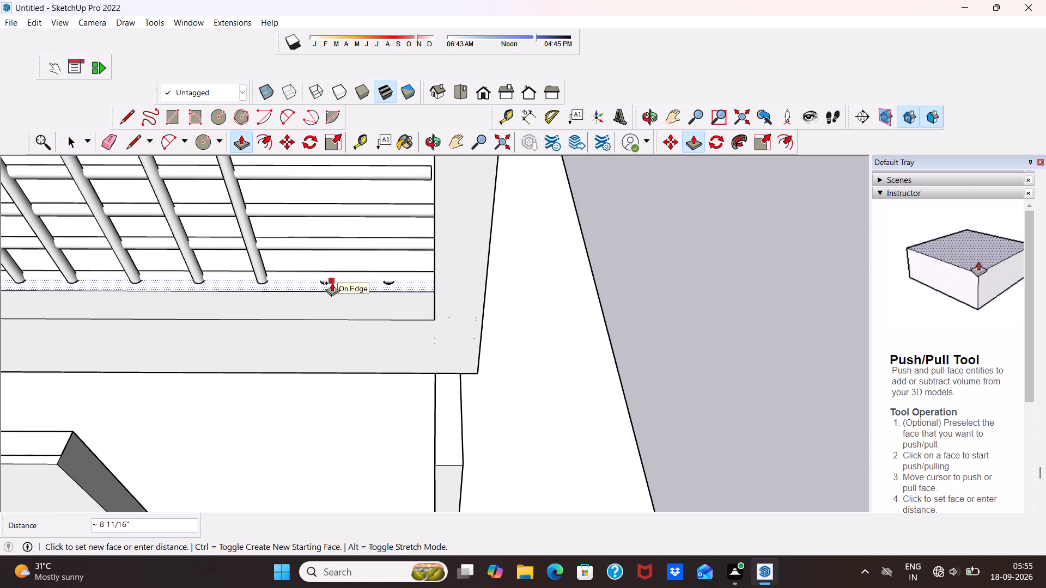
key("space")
Push/Pull the tenth beam-top circle about 3' 10 7/16" upward into a vertical post beside the ninth post.
scroll(330, 307, "up", 4)
left_click(330, 305)
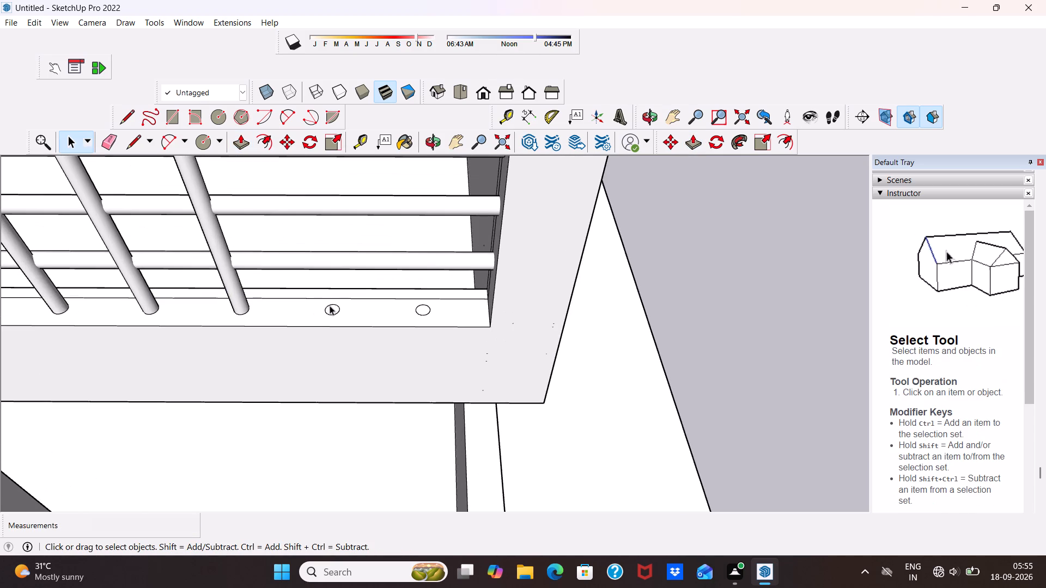
left_click(241, 146)
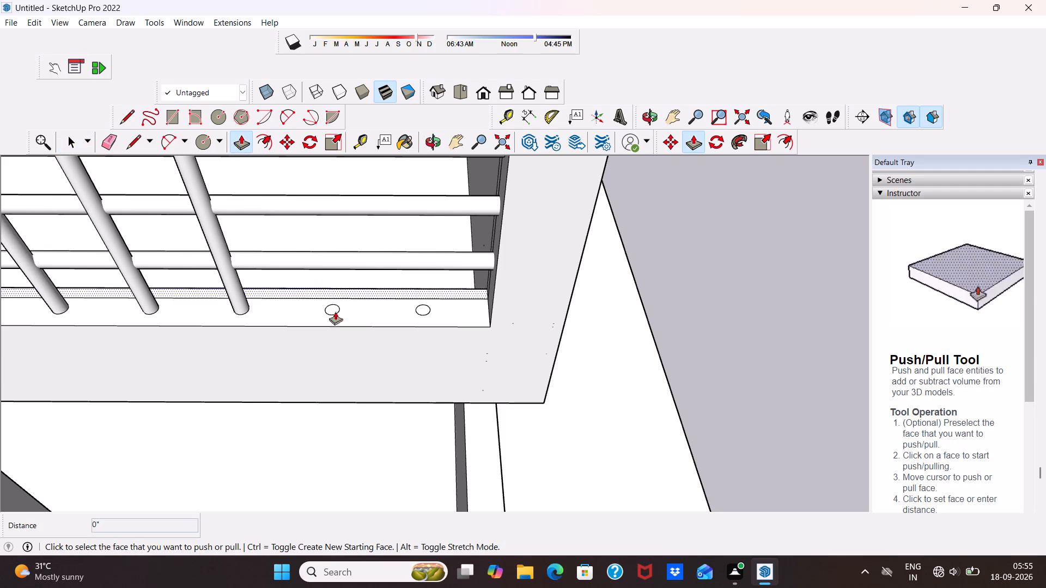
scroll(364, 343, "up", 3)
scroll(339, 305, "up", 8)
left_click(312, 285)
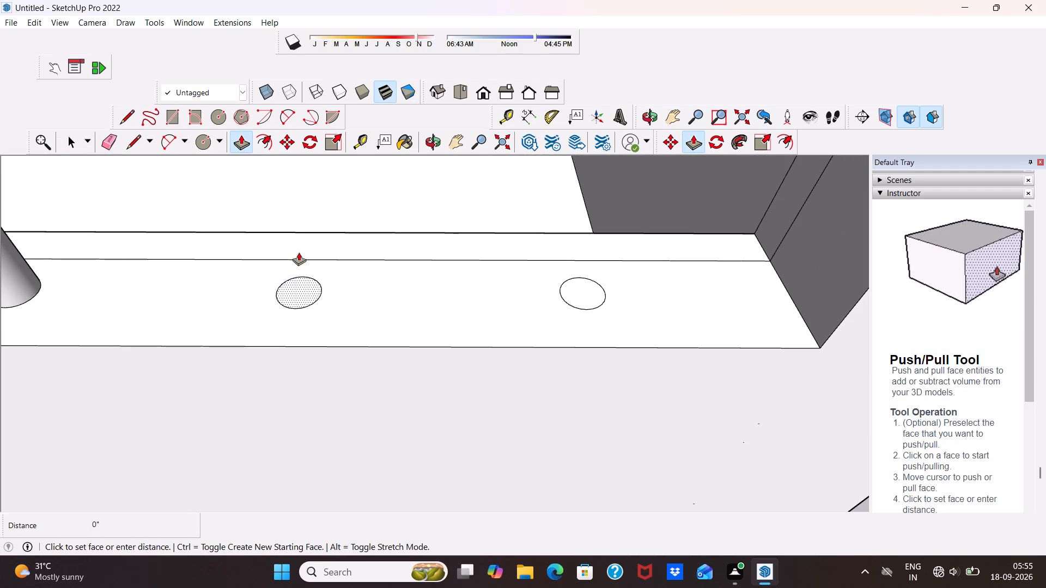
scroll(295, 237, "down", 20)
scroll(295, 237, "down", 6)
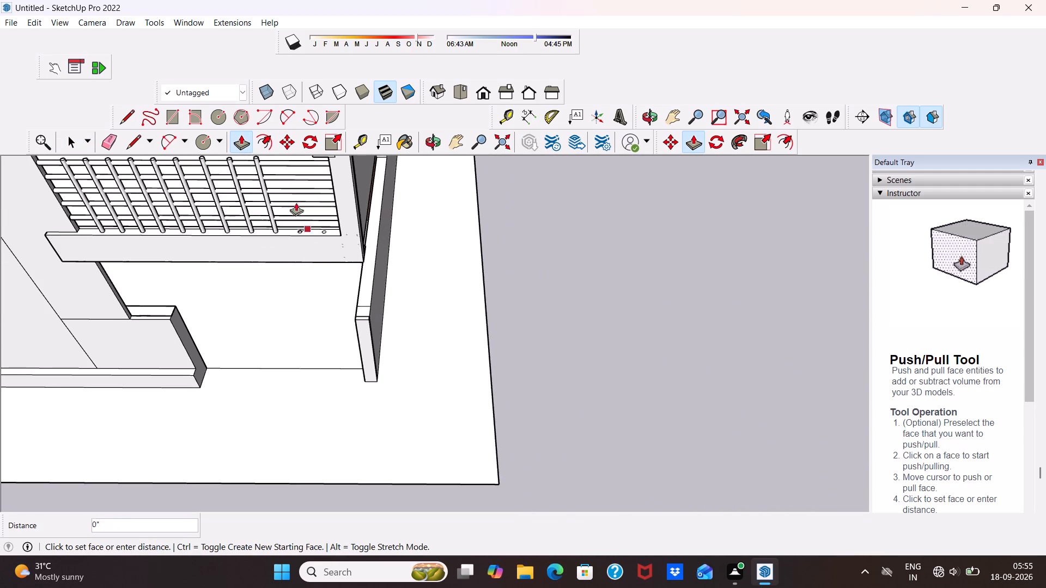
scroll(287, 177, "up", 2)
scroll(281, 159, "down", 3)
scroll(284, 169, "up", 1)
scroll(294, 183, "down", 1)
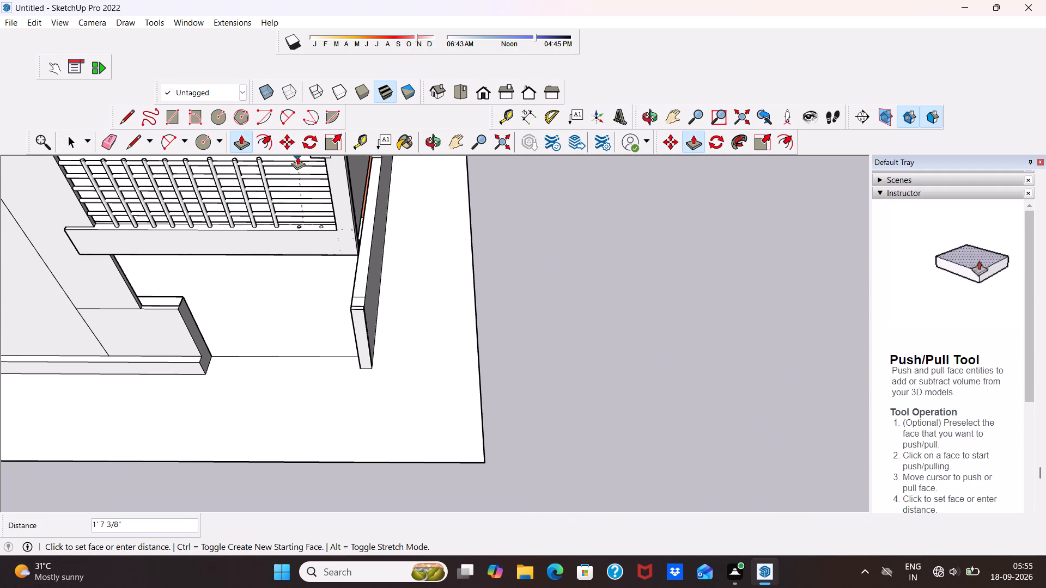
scroll(297, 156, "down", 4)
scroll(301, 171, "up", 8)
scroll(305, 220, "up", 2)
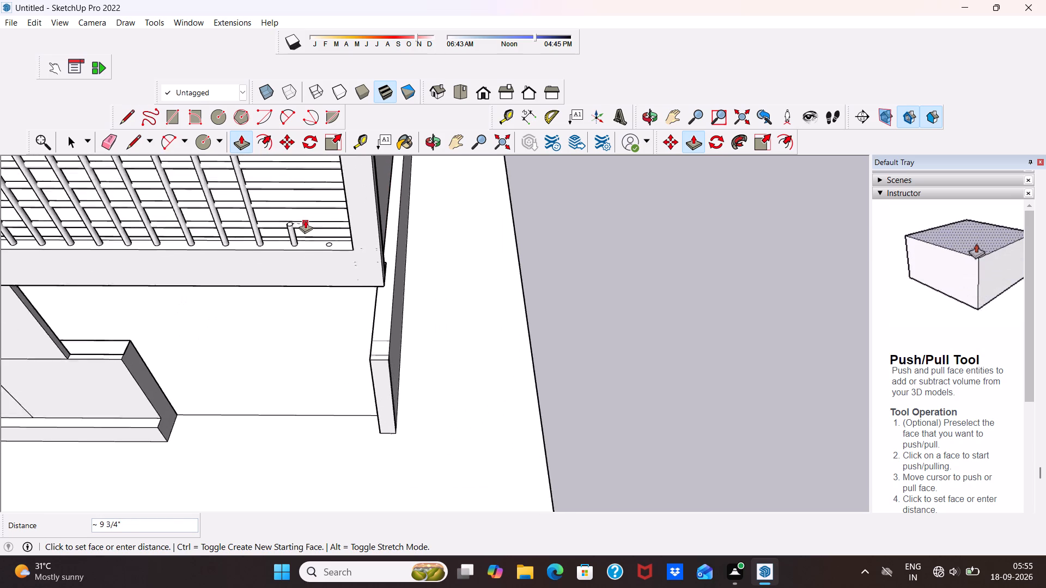
scroll(305, 220, "down", 5)
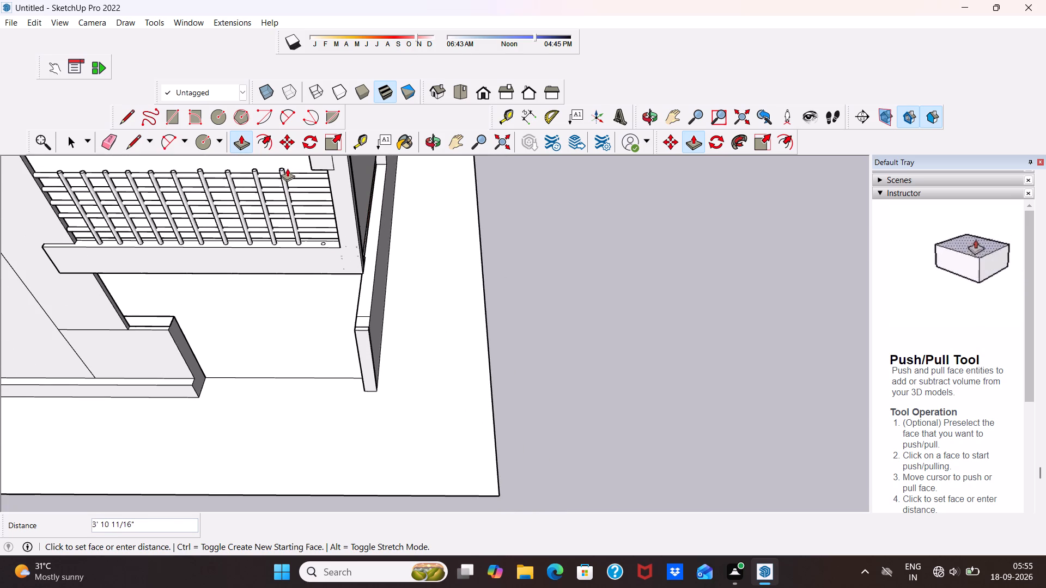
left_click(287, 169)
Push/Pull the last beam-top circle, nearest the balcony's end column, about 3' 9 15/16" upward into a vertical post.
middle_click_drag(297, 209, 354, 263)
scroll(308, 276, "up", 4)
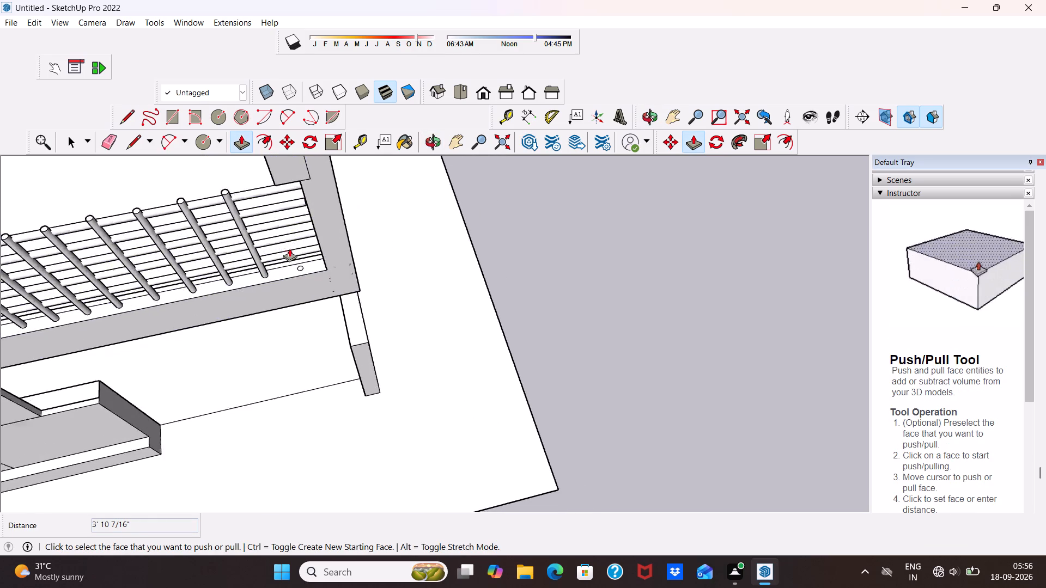
scroll(289, 248, "up", 9)
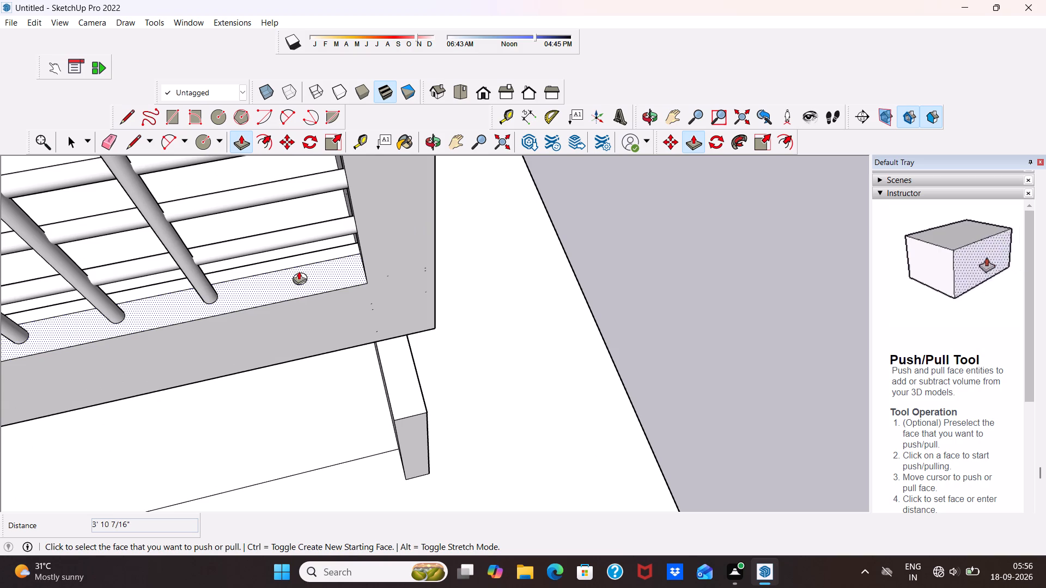
scroll(304, 281, "up", 4)
left_click(301, 271)
scroll(288, 242, "down", 19)
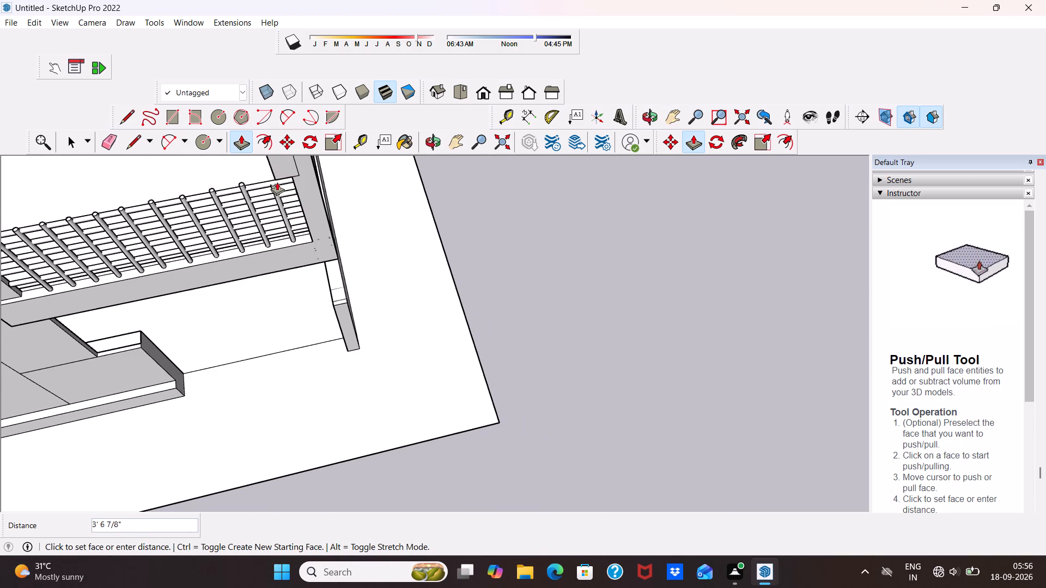
left_click(272, 178)
scroll(344, 232, "down", 2)
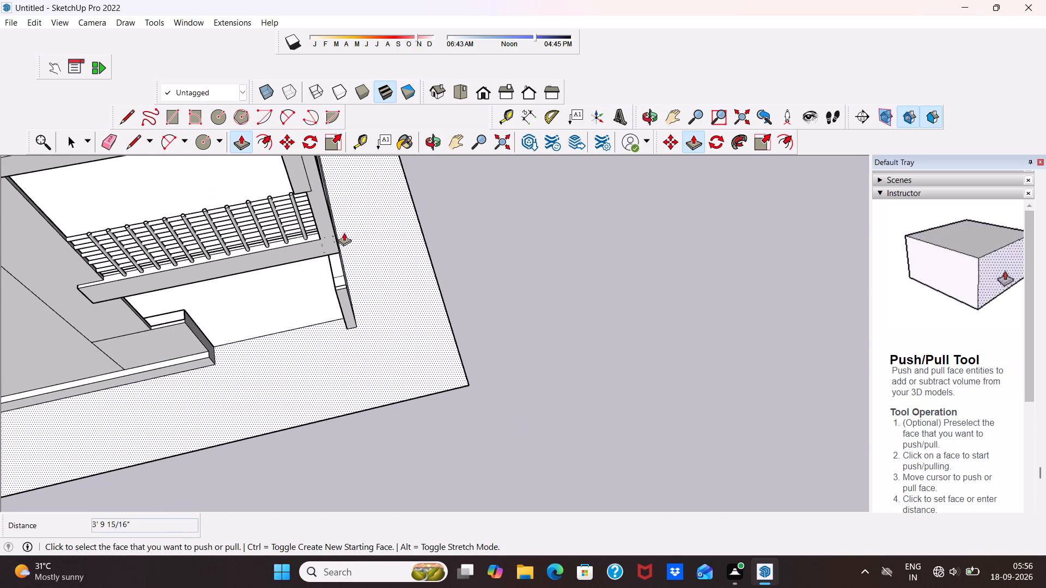
key("space")
Examine the balcony railing and house facade in the front view and from oblique and side angles.
middle_click_drag(327, 244, 356, 136)
scroll(336, 164, "down", 4)
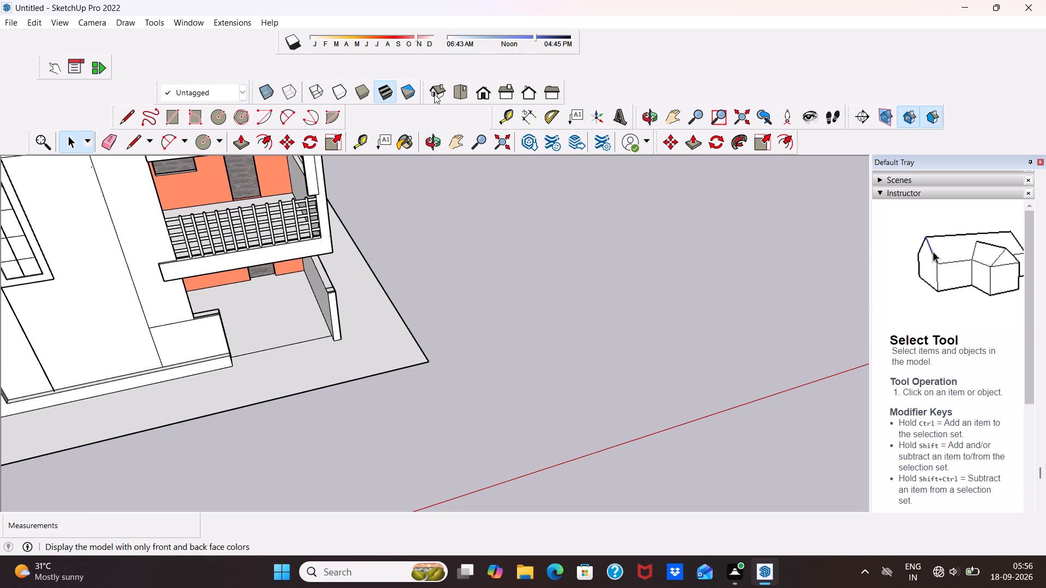
left_click(489, 87)
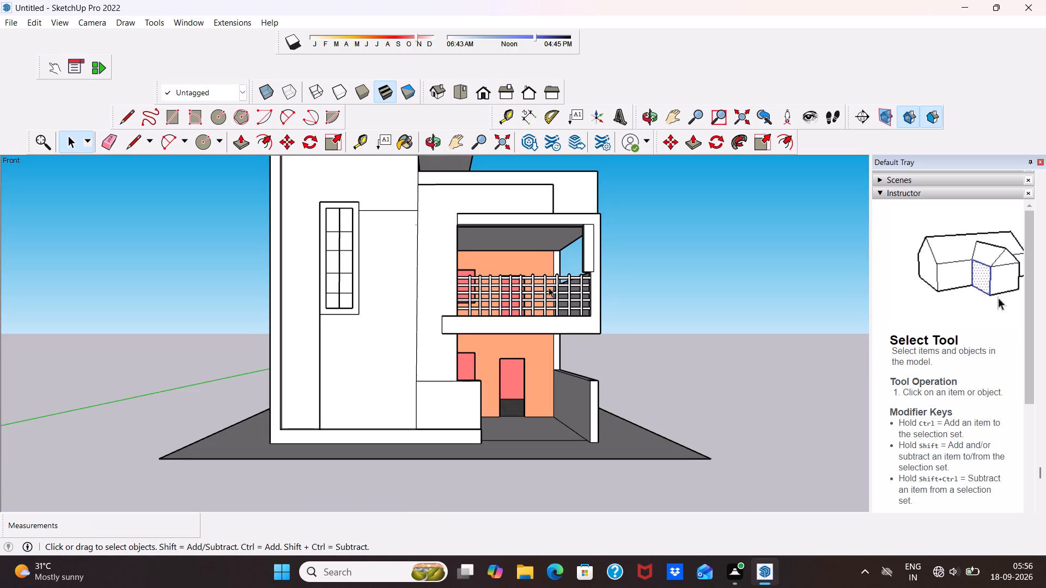
scroll(600, 265, "up", 3)
middle_click_drag(548, 280, 476, 334)
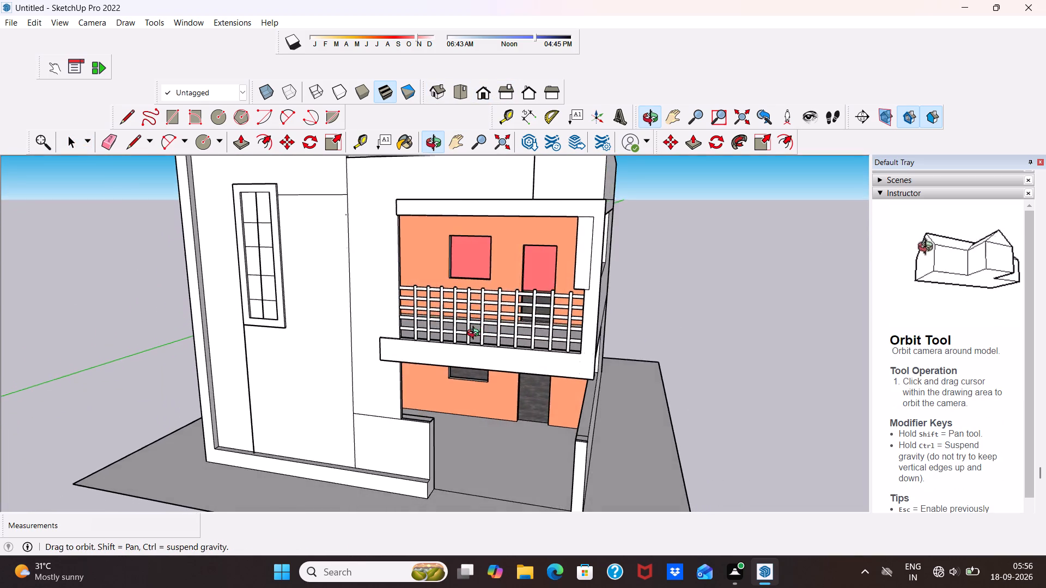
middle_click_drag(476, 334, 610, 332)
middle_click_drag(536, 364, 389, 444)
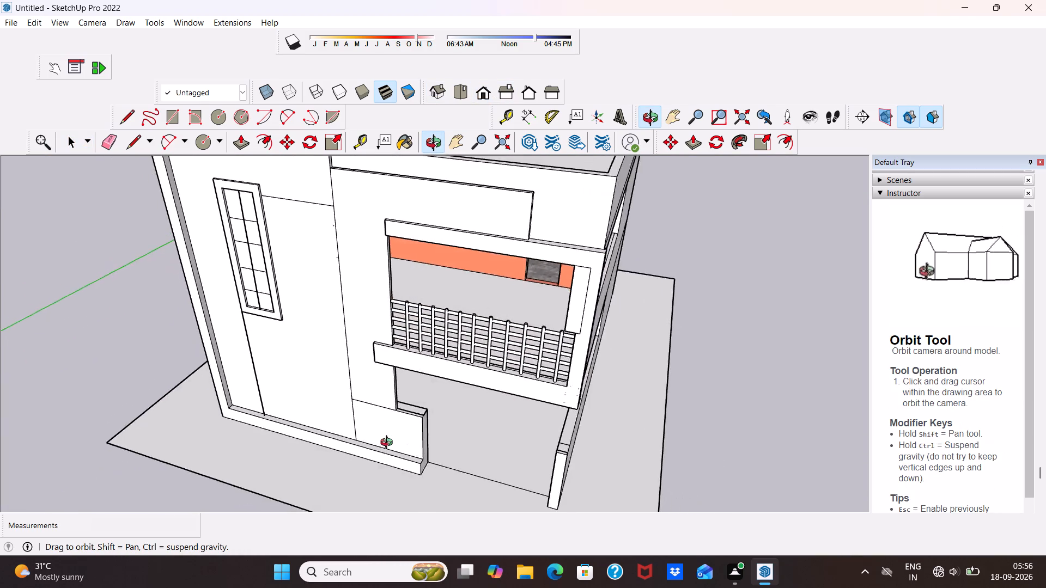
middle_click_drag(389, 444, 525, 293)
scroll(529, 297, "up", 1)
scroll(527, 294, "down", 4)
middle_click_drag(527, 297, 442, 420)
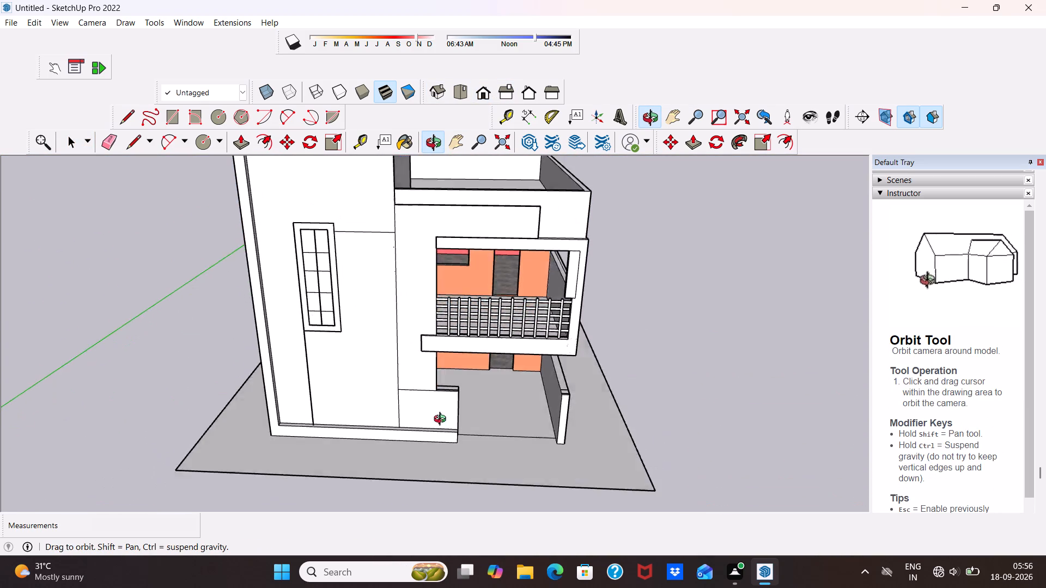
middle_click_drag(442, 420, 428, 422)
scroll(451, 360, "up", 2)
left_click(478, 85)
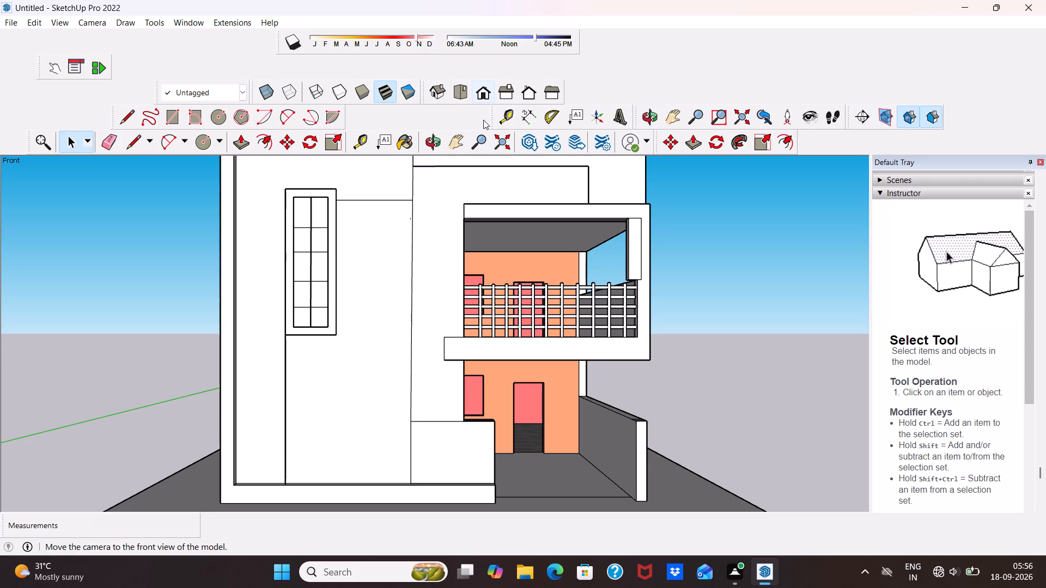
scroll(601, 271, "down", 3)
middle_click_drag(606, 268, 597, 313)
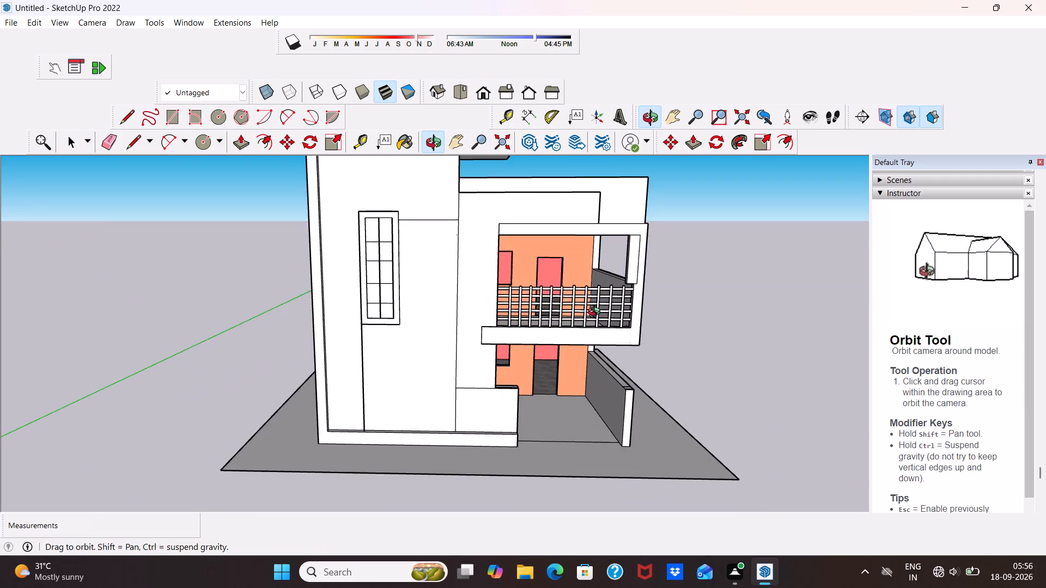
middle_click_drag(597, 313, 600, 289)
middle_click_drag(656, 273, 512, 304)
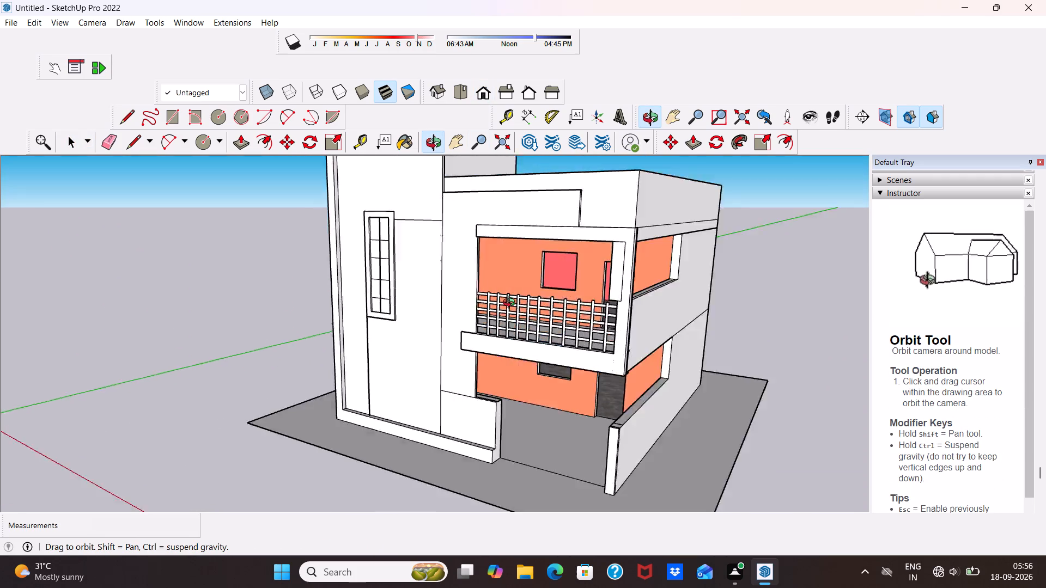
middle_click_drag(512, 304, 347, 322)
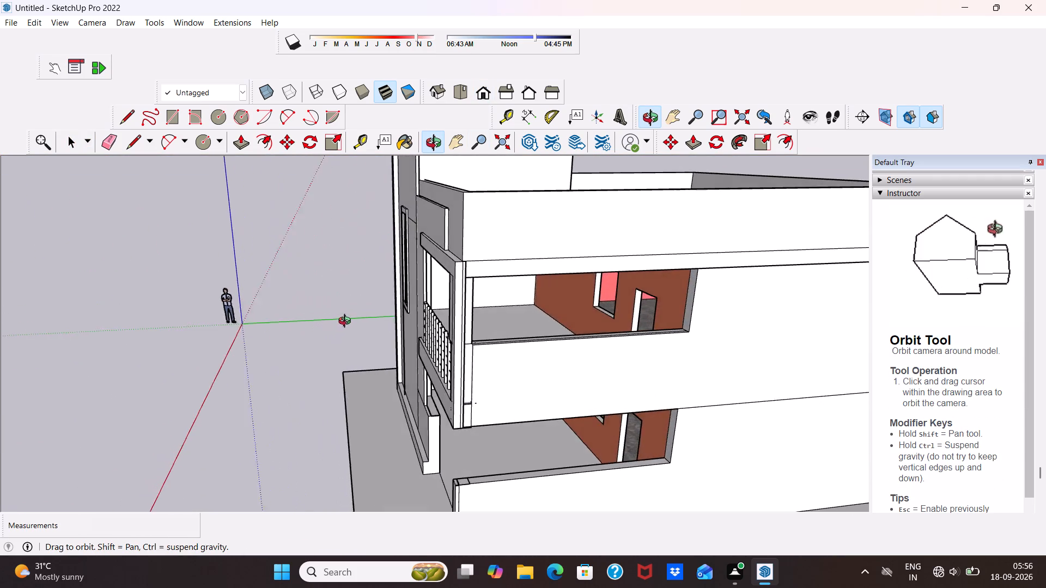
middle_click_drag(347, 322, 370, 325)
middle_click_drag(323, 333, 590, 304)
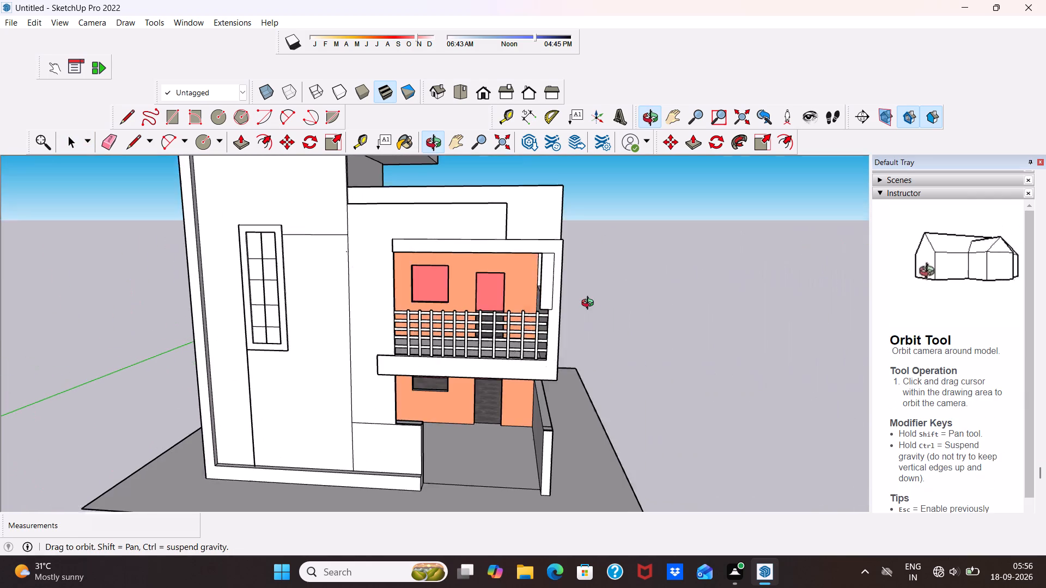
Examine the balcony railing and the house facade from oblique angles and in the standard front view.
middle_click_drag(590, 304, 591, 304)
scroll(591, 304, "up", 4)
scroll(576, 293, "down", 1)
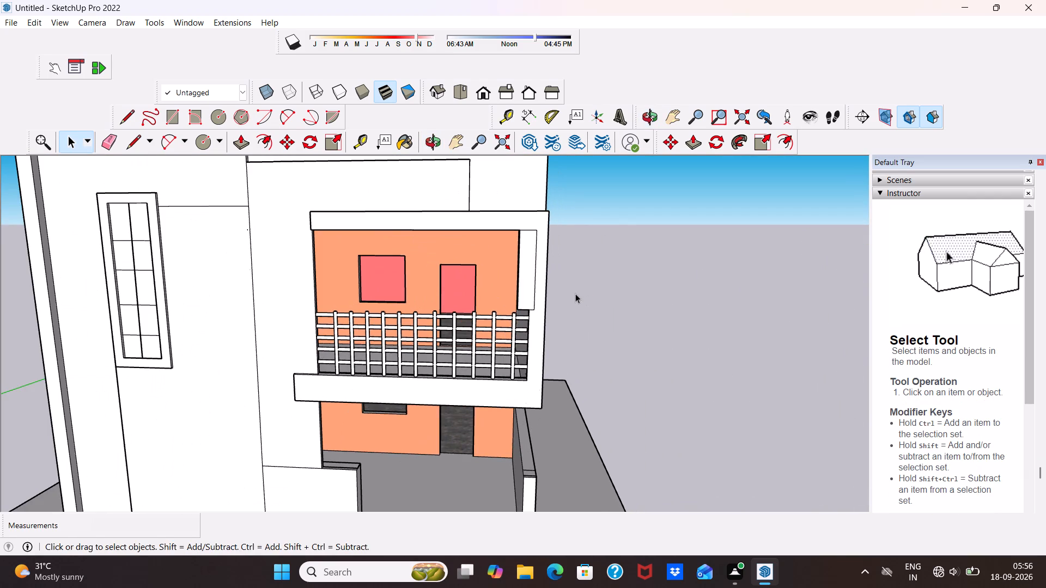
middle_click_drag(575, 293, 498, 332)
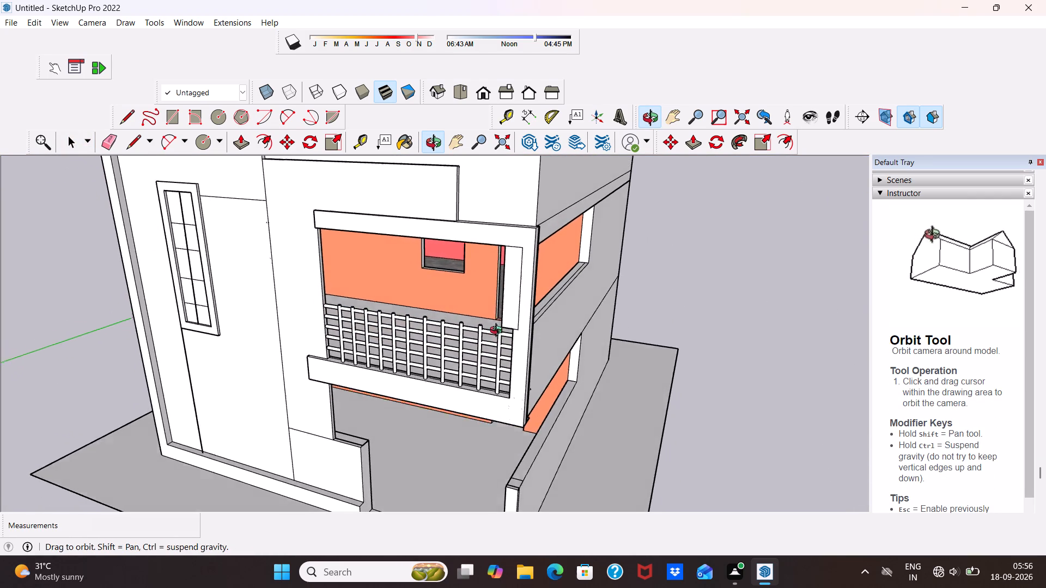
middle_click_drag(498, 332, 499, 326)
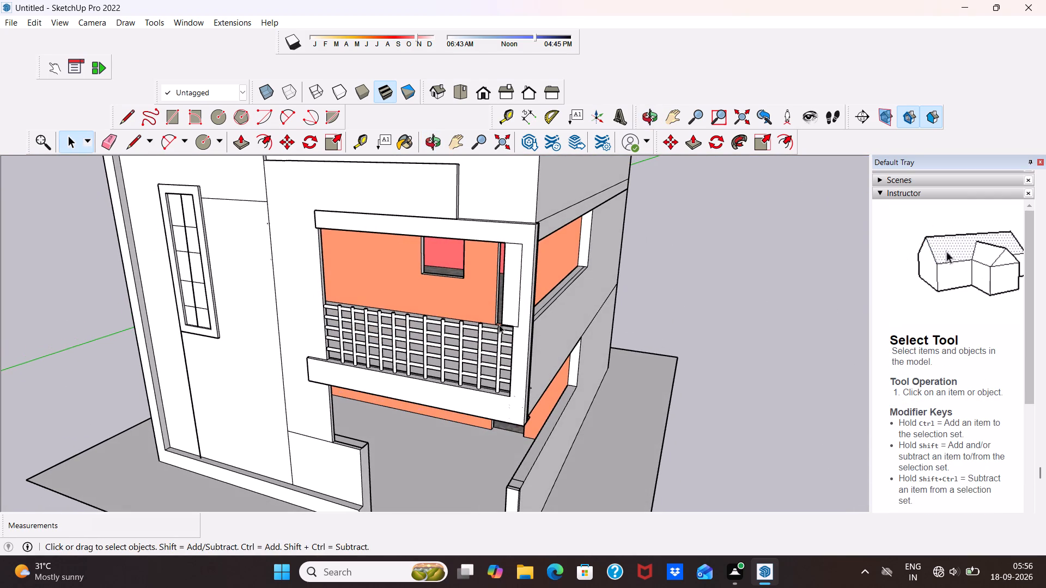
middle_click_drag(499, 324, 583, 299)
scroll(583, 299, "down", 1)
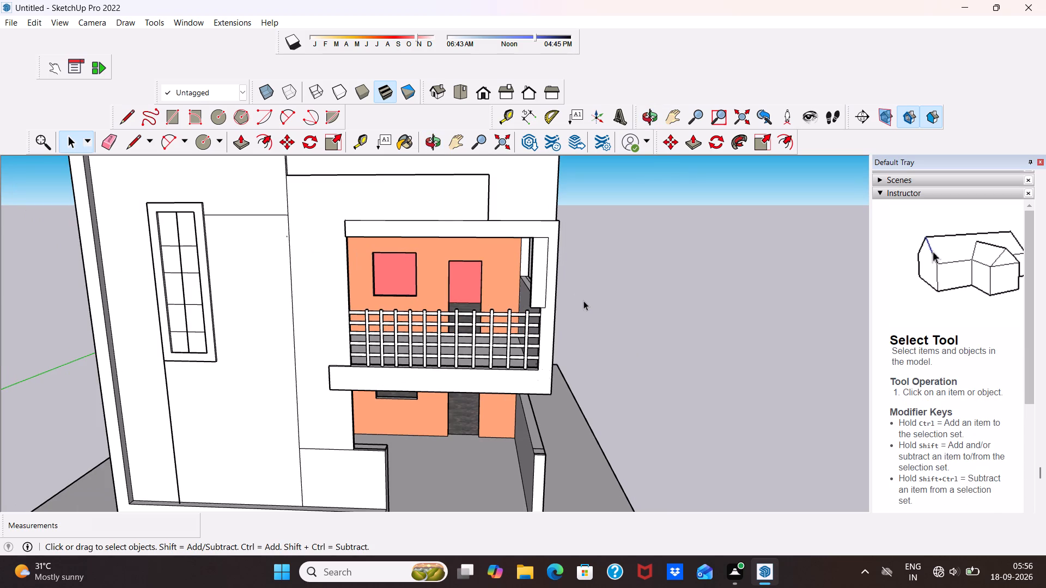
scroll(583, 299, "down", 6)
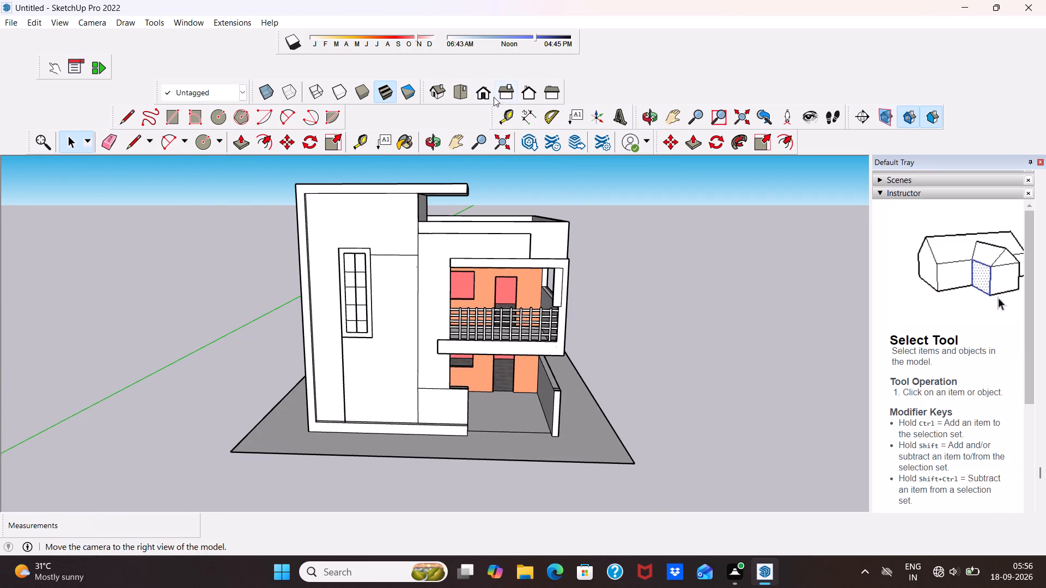
left_click(487, 88)
scroll(526, 289, "down", 2)
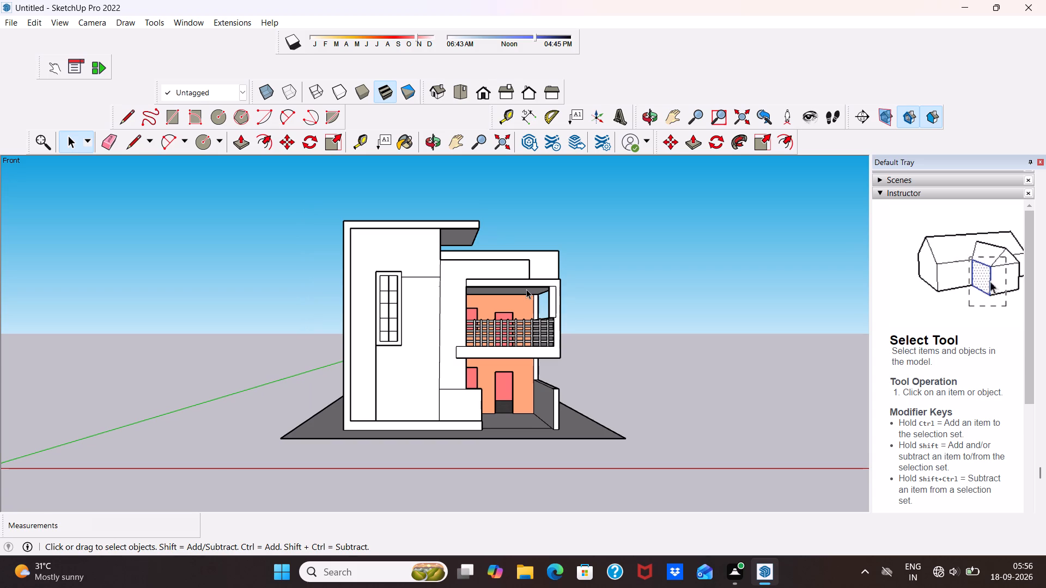
scroll(575, 231, "down", 1)
middle_click_drag(563, 294, 489, 382)
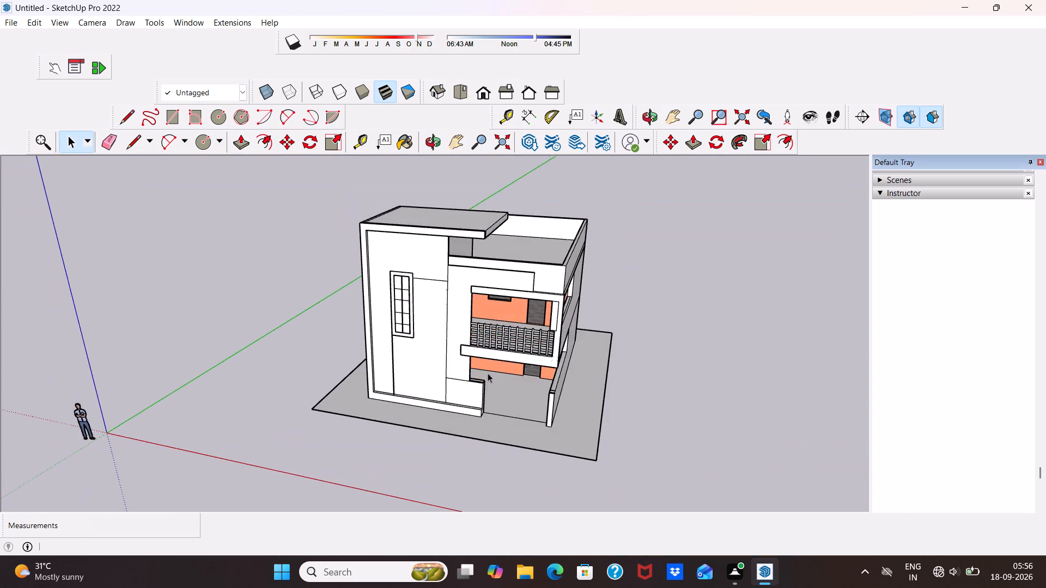
scroll(488, 373, "up", 4)
middle_click_drag(485, 377, 530, 347)
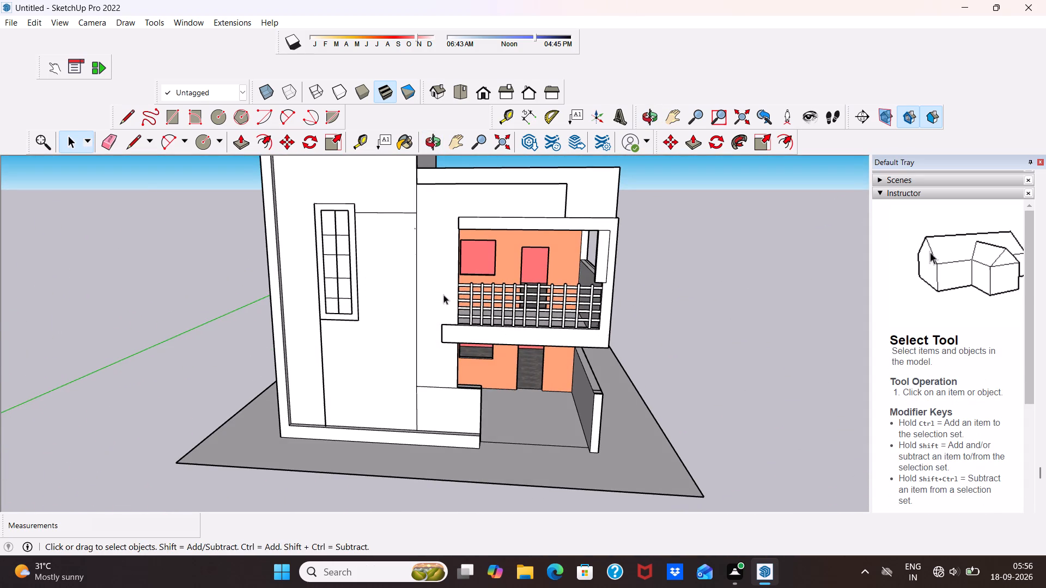
Import the "gate" model from Downloads and place it at the ground-floor entrance, beside the end of the low front wall.
left_click(12, 20)
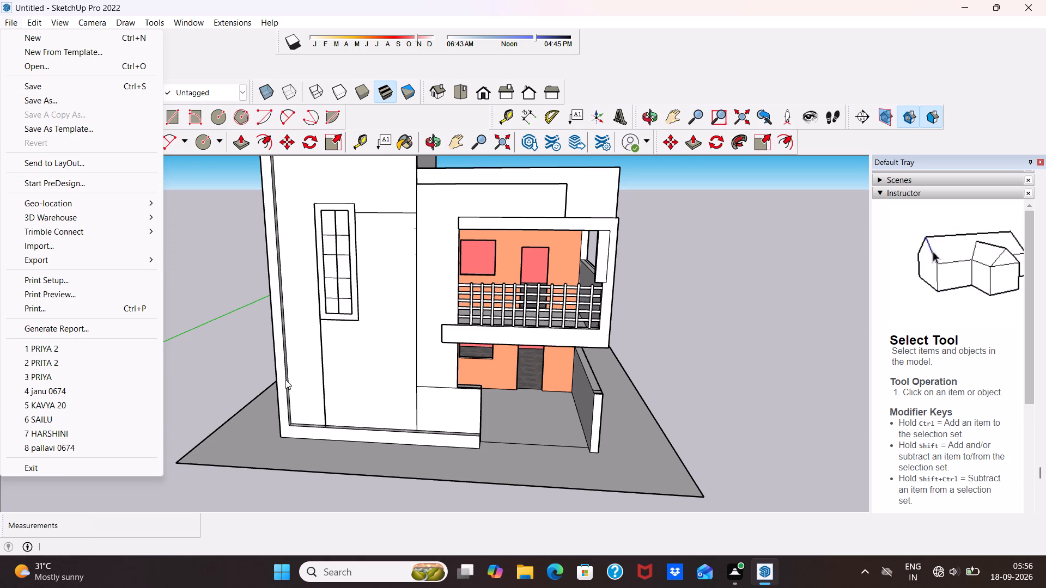
left_click(91, 244)
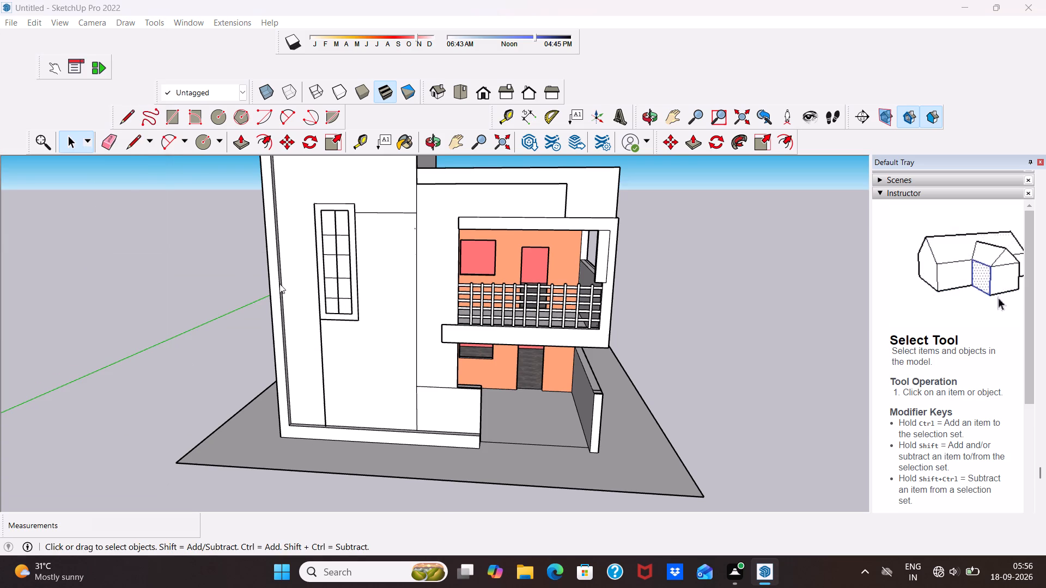
scroll(486, 250, "down", 1)
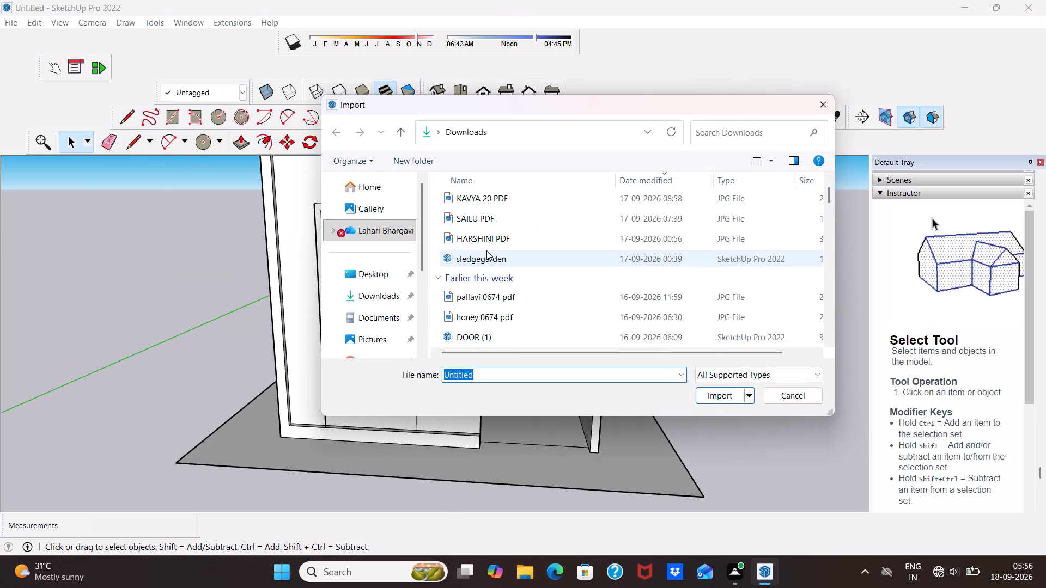
scroll(486, 250, "down", 1)
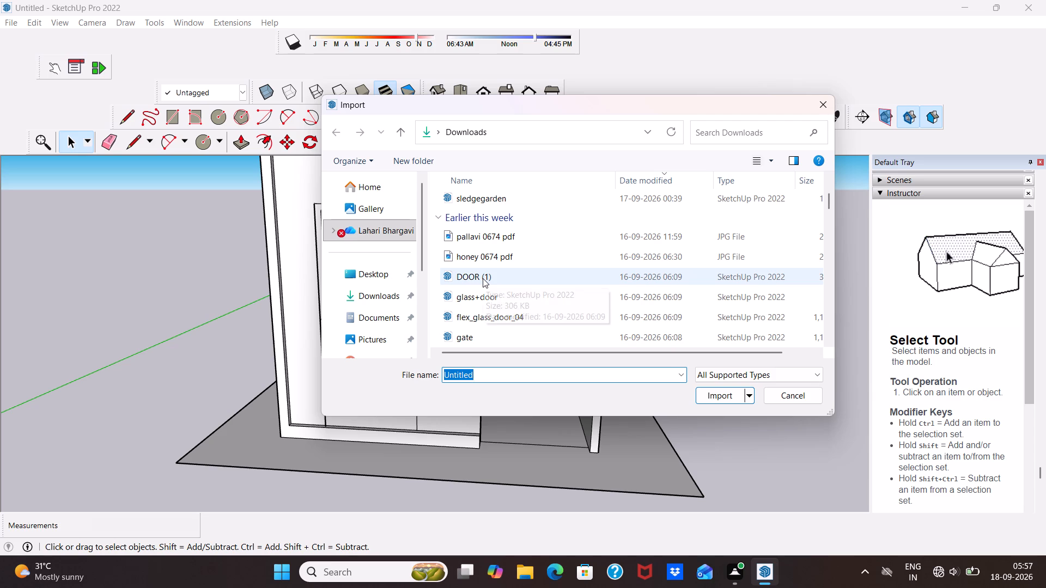
left_click(473, 335)
left_click(713, 396)
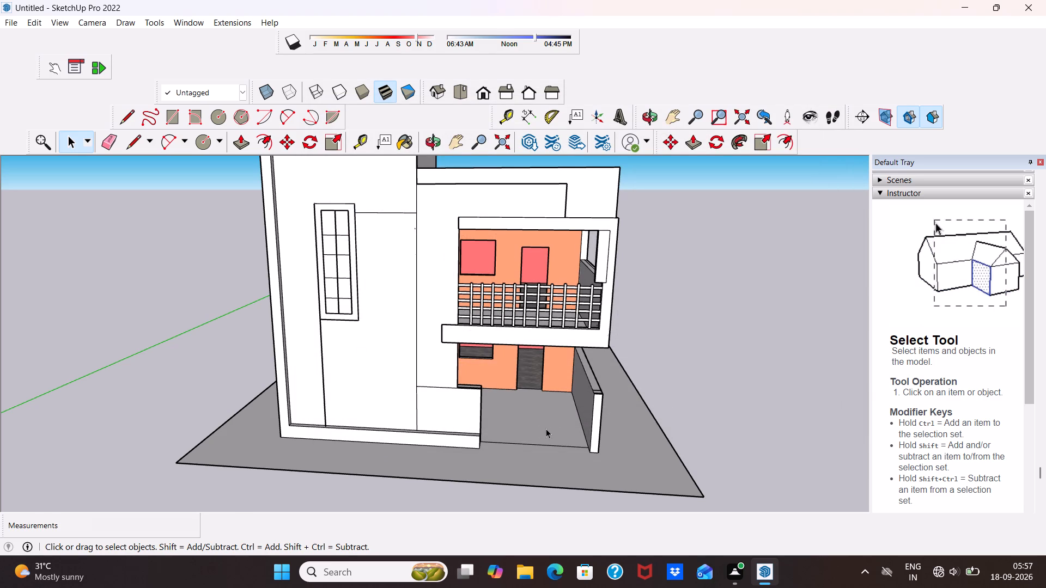
scroll(538, 442, "down", 5)
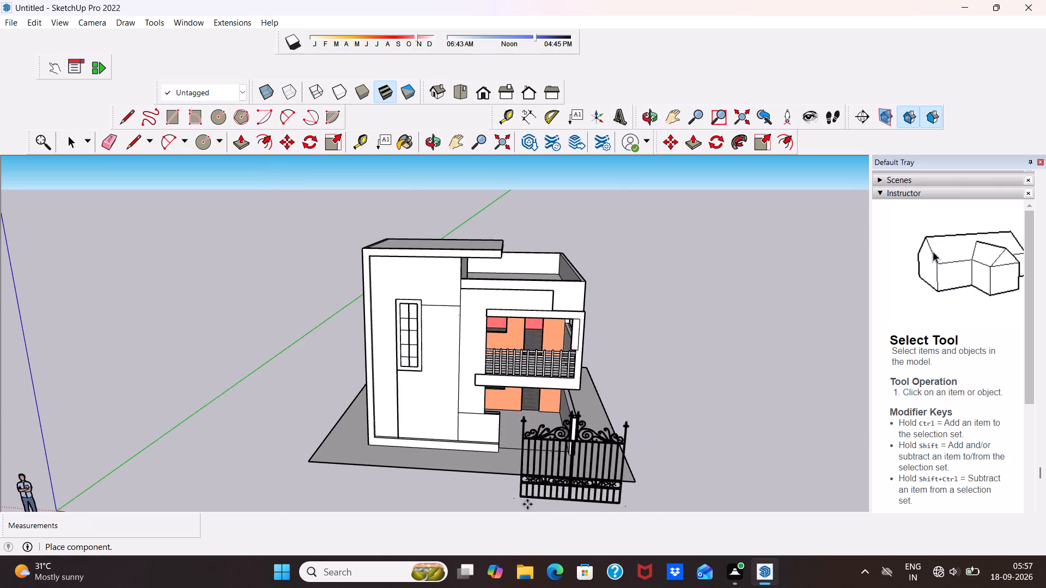
scroll(498, 472, "up", 11)
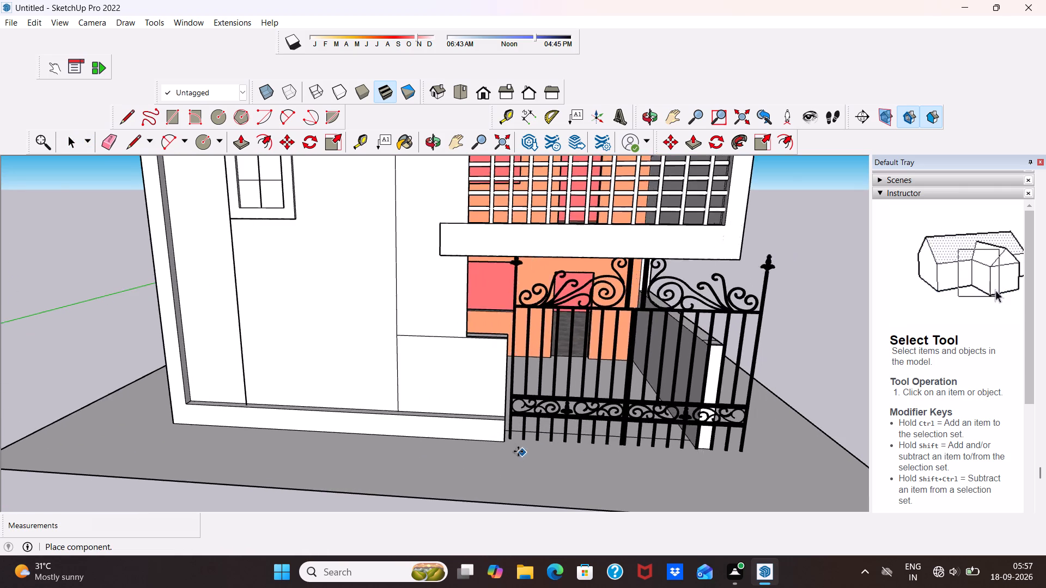
scroll(518, 451, "up", 5)
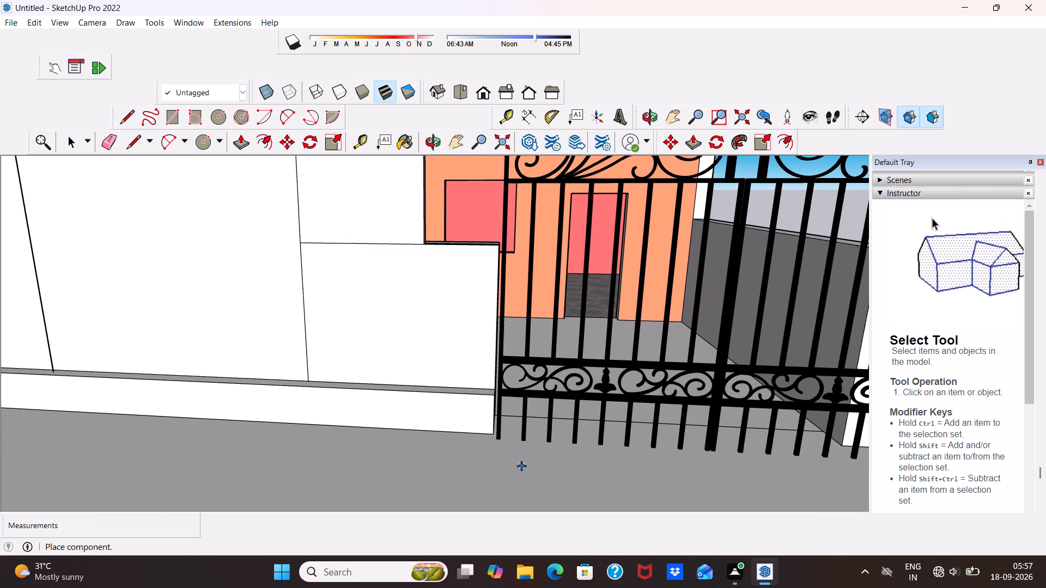
left_click(518, 460)
Scale the gate down uniformly from its upper outer corner to suit the entrance opening.
scroll(516, 458, "down", 5)
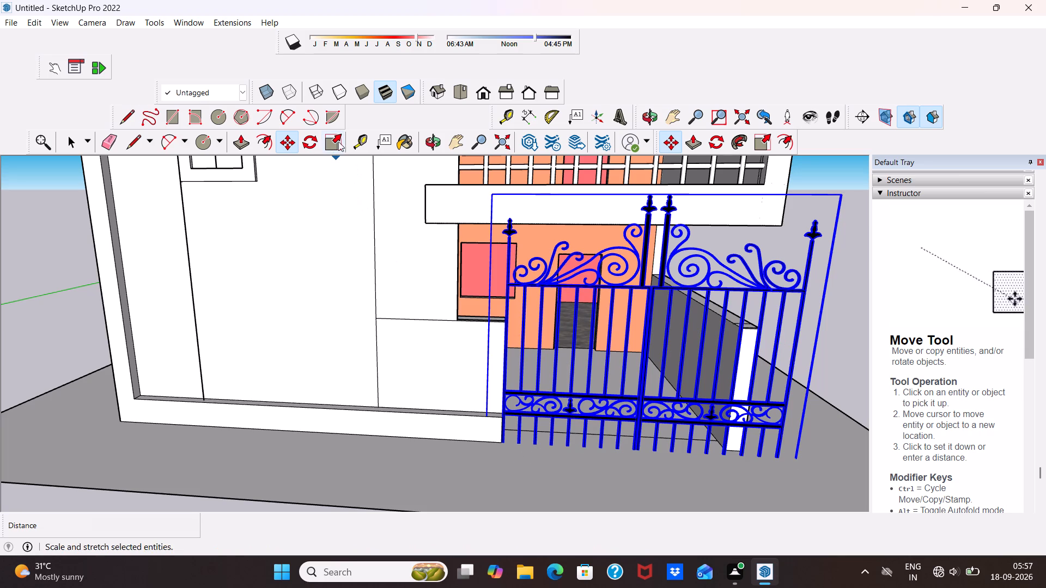
left_click(339, 142)
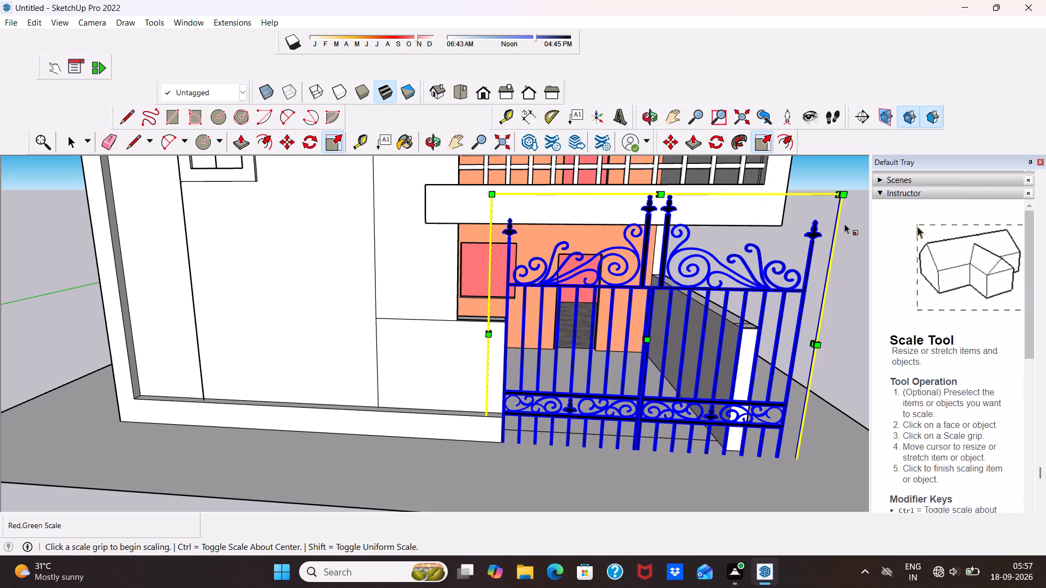
left_click_drag(848, 193, 774, 211)
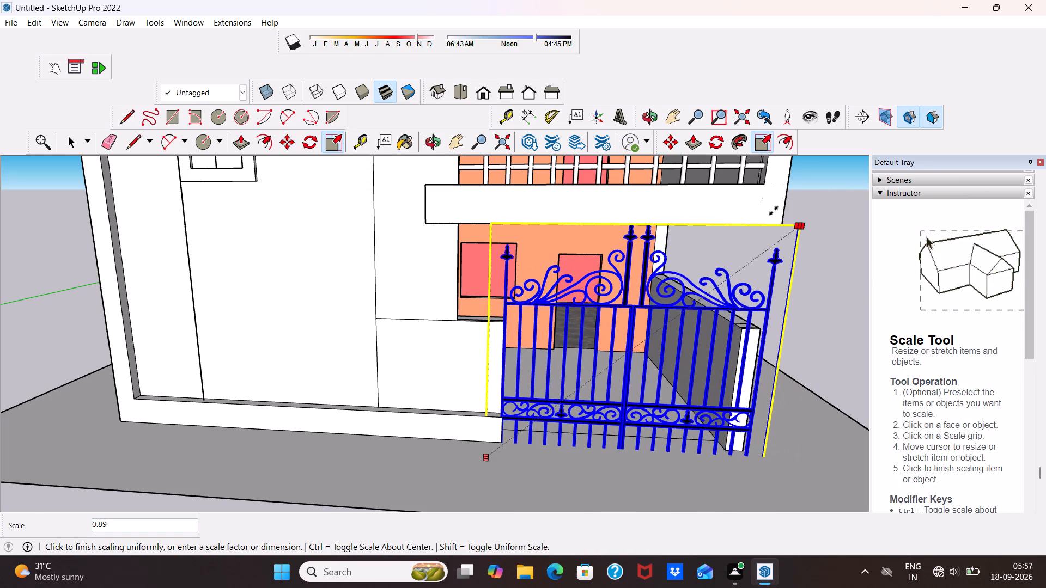
left_click_drag(774, 211, 729, 211)
Stretch the gate's width and thickness toward the side boundary wall, with Red and Green scale factors of about 1.04 and -5.52.
scroll(764, 324, "up", 3)
middle_click_drag(764, 324, 698, 313)
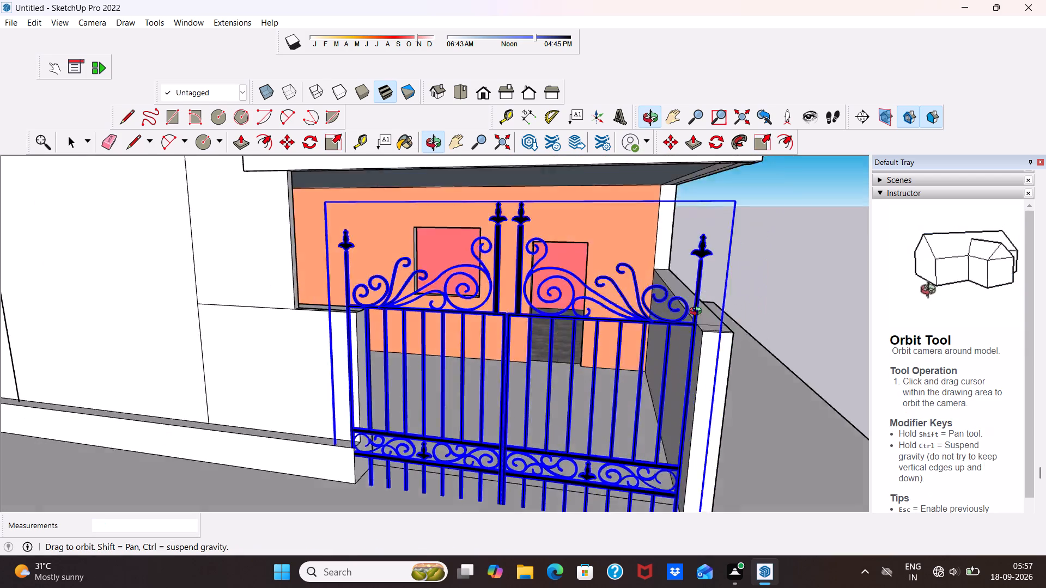
middle_click_drag(698, 313, 662, 310)
scroll(654, 311, "down", 4)
middle_click_drag(606, 365, 635, 348)
scroll(635, 348, "up", 2)
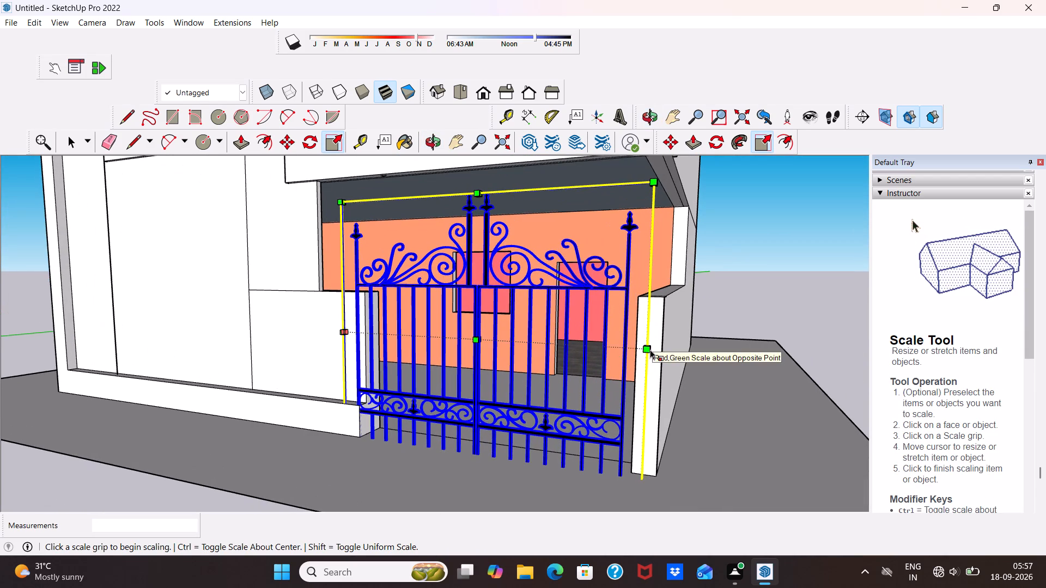
left_click_drag(650, 350, 661, 348)
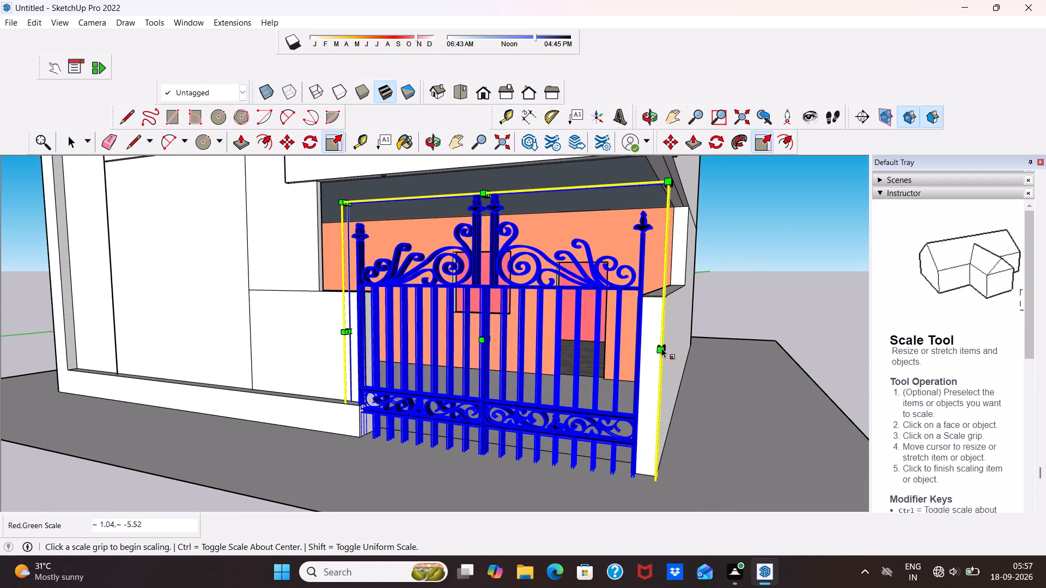
middle_click_drag(651, 346, 724, 339)
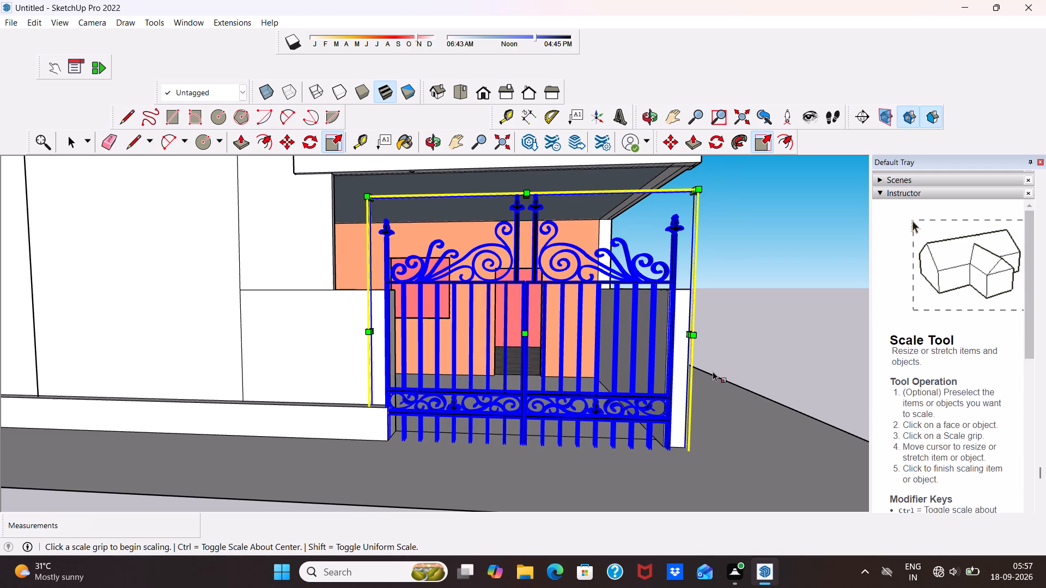
key("space")
middle_click_drag(729, 379, 470, 423)
left_click(140, 355)
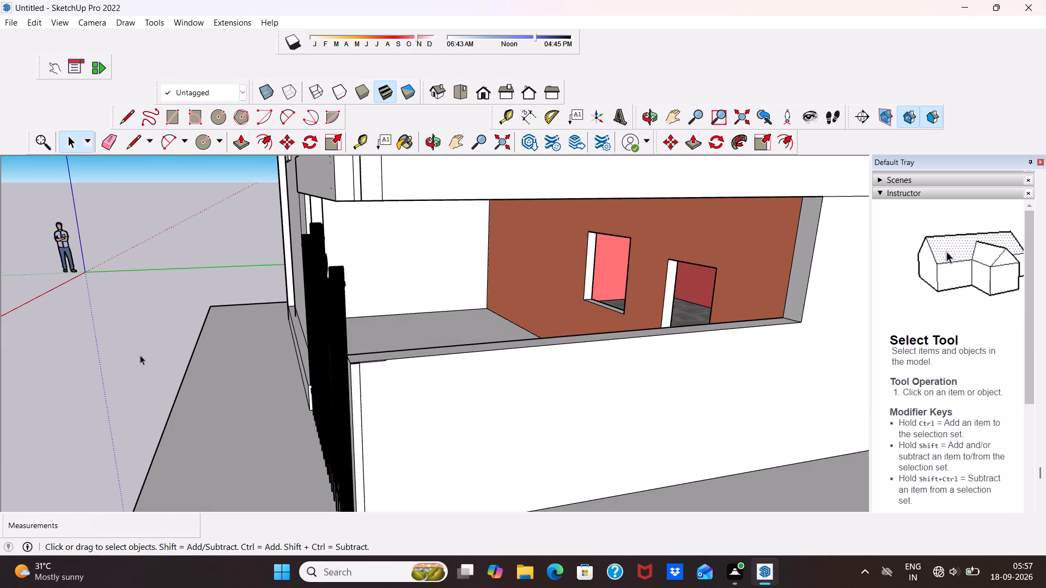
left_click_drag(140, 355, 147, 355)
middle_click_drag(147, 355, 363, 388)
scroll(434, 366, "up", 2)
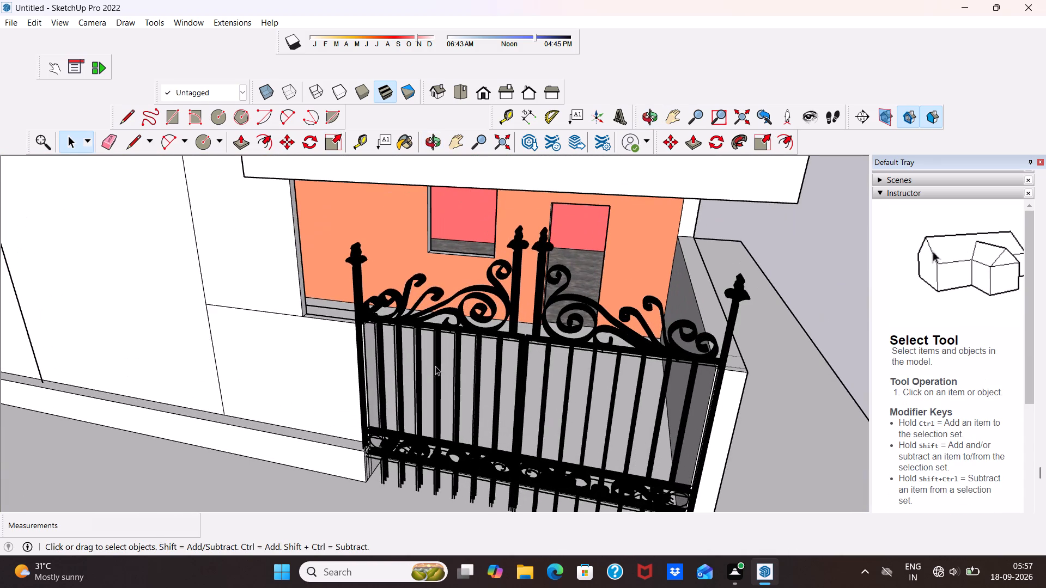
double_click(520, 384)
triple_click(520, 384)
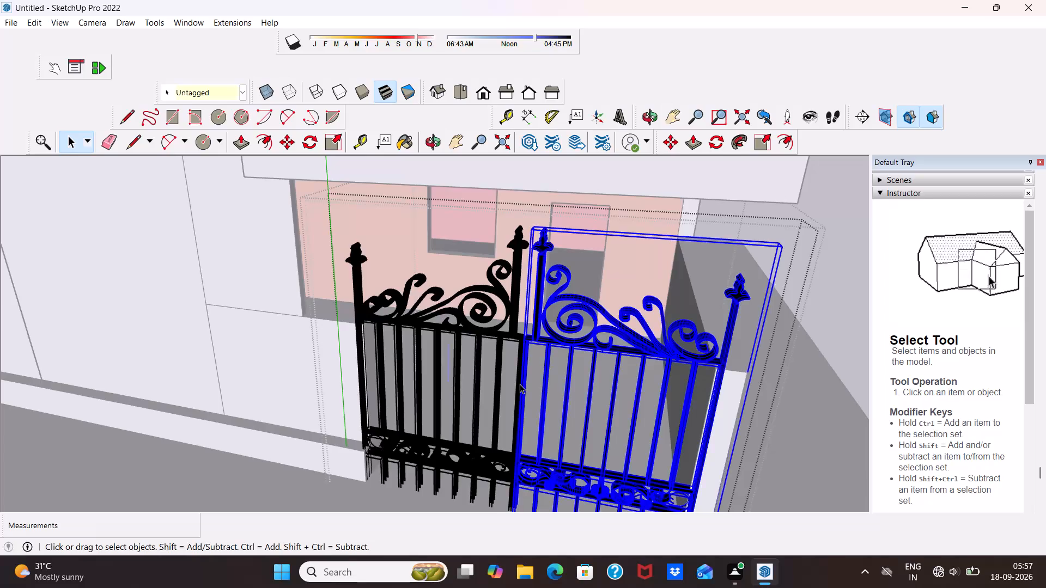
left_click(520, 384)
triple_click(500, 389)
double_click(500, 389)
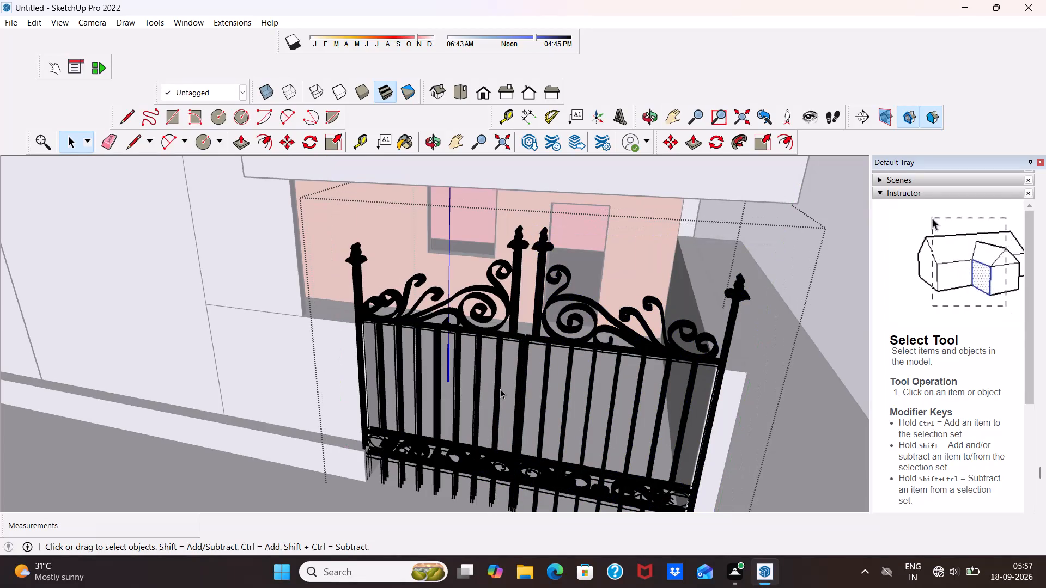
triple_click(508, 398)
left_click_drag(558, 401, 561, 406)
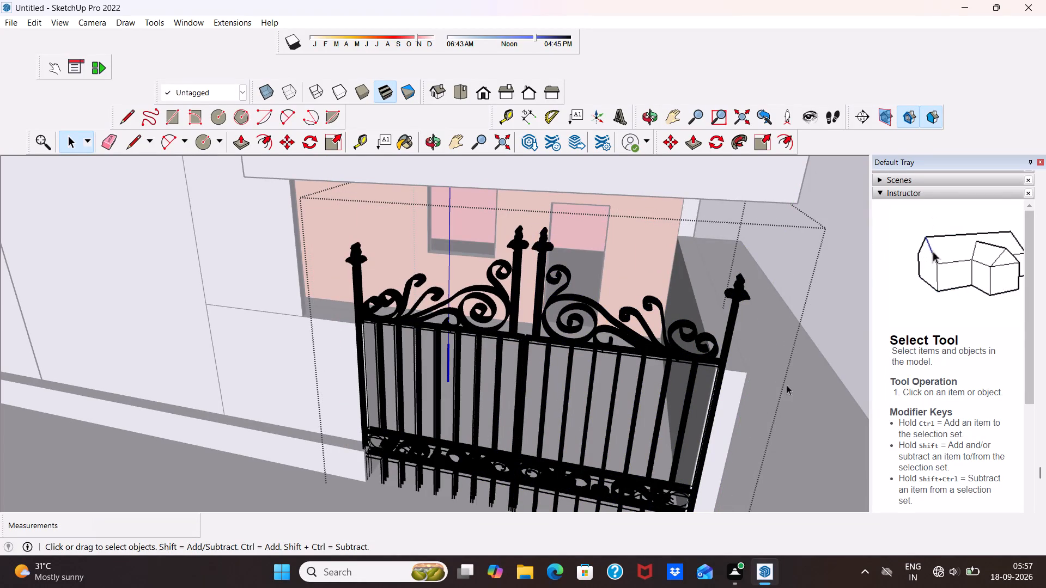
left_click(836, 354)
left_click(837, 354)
Move the whole gate about 5 7/16" inward so it sits in the opening between the front wall and side boundary wall.
left_click(588, 422)
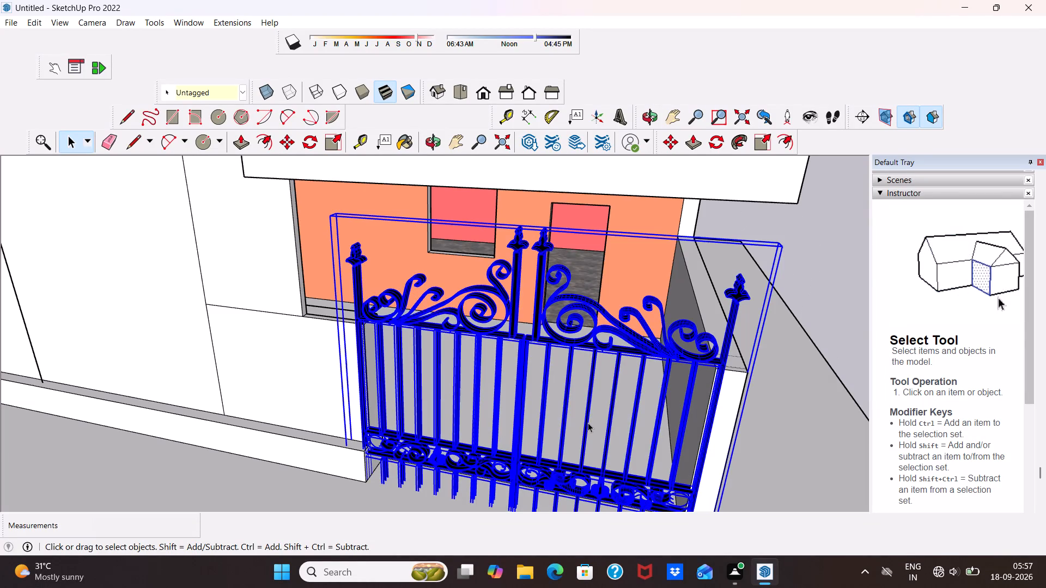
left_click(285, 144)
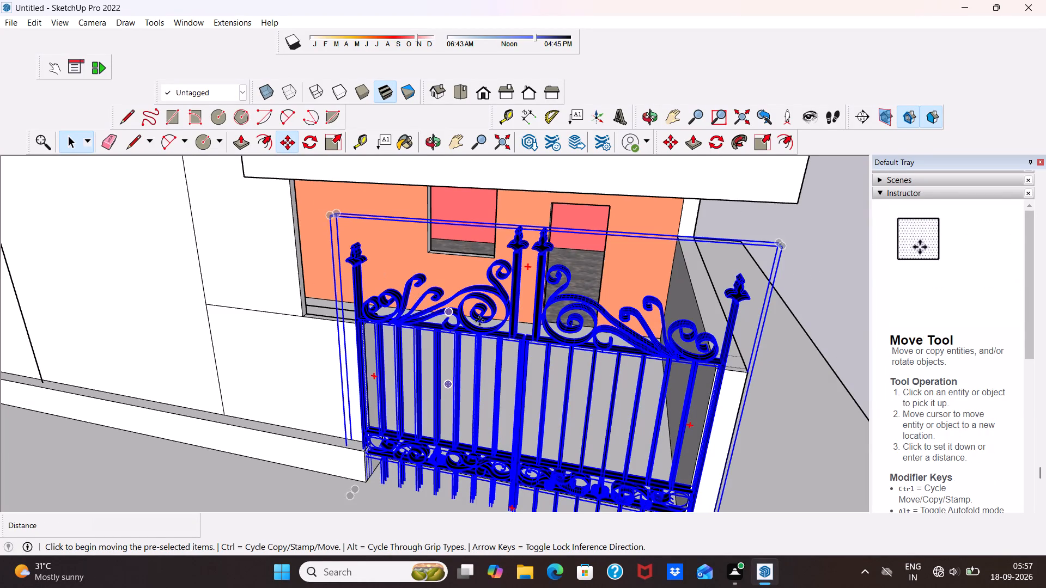
scroll(558, 339, "down", 8)
scroll(540, 411, "up", 3)
scroll(477, 348, "up", 4)
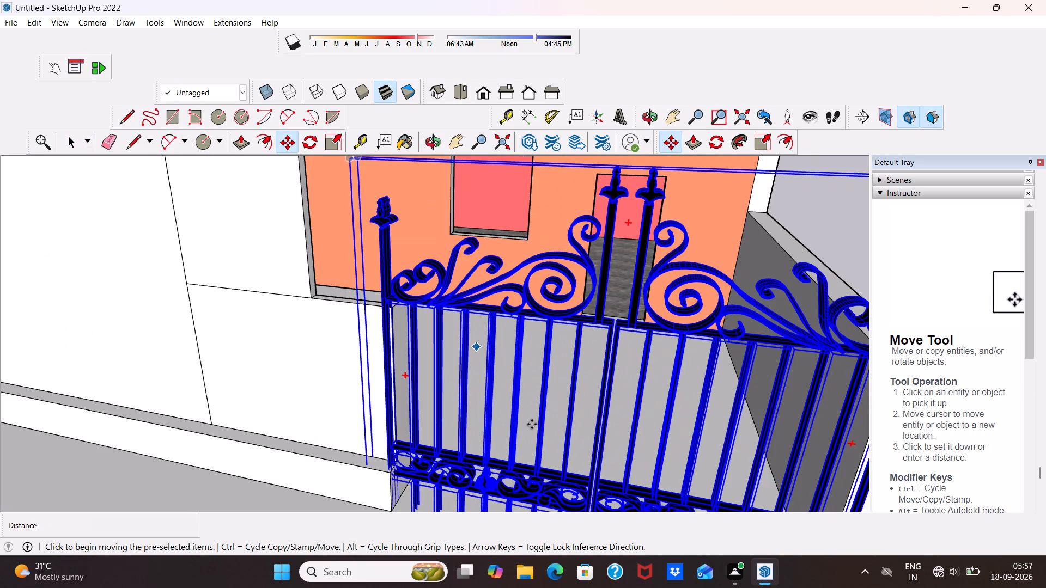
scroll(592, 399, "down", 7)
middle_click_drag(685, 475, 727, 441)
scroll(721, 461, "up", 4)
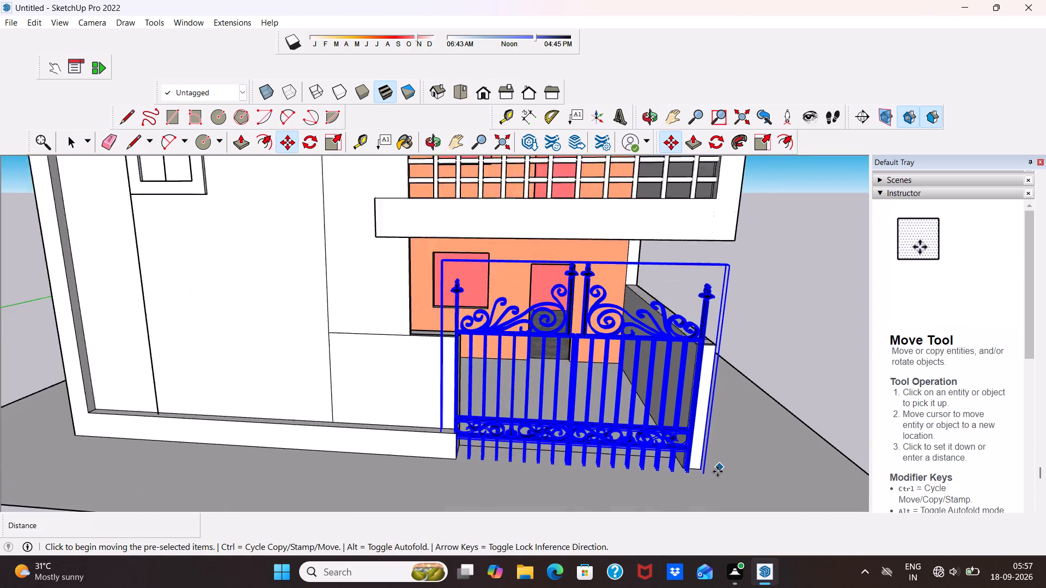
scroll(656, 477, "up", 4)
scroll(710, 457, "up", 5)
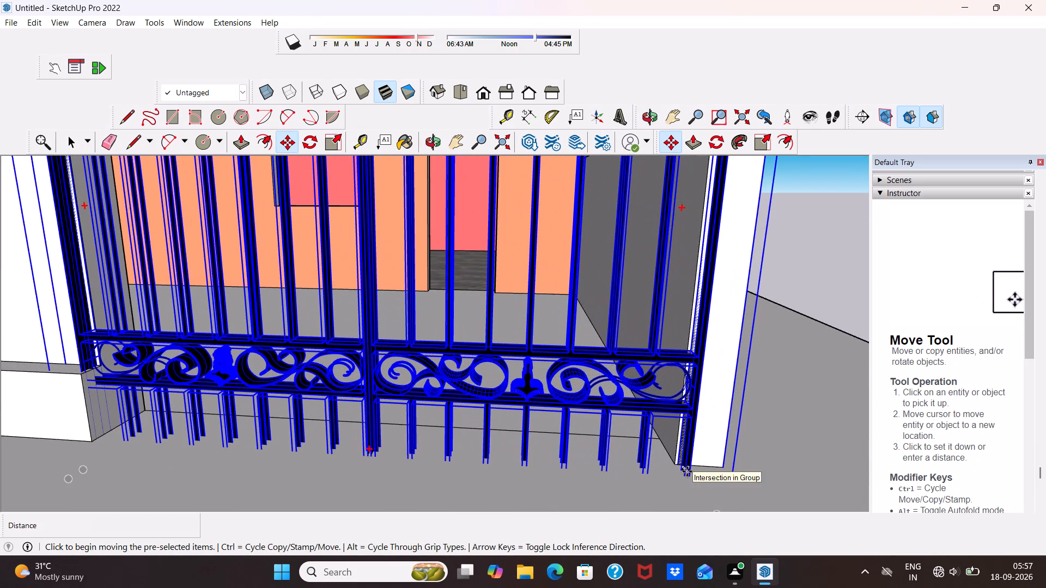
left_click_drag(687, 470, 670, 460)
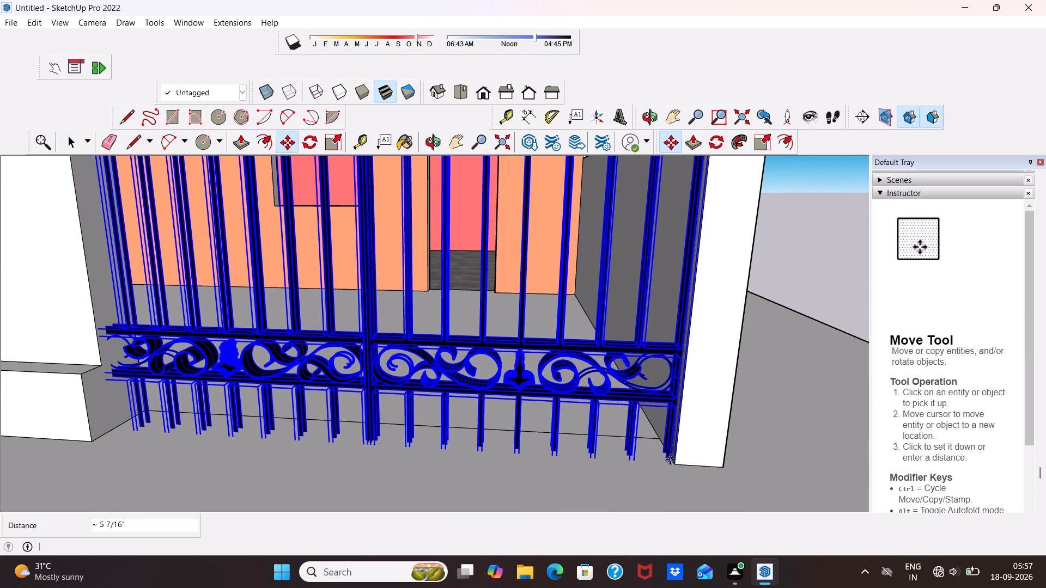
scroll(192, 361, "up", 3)
scroll(167, 358, "down", 1)
middle_click_drag(167, 358, 241, 353)
scroll(241, 353, "down", 10)
scroll(373, 323, "down", 4)
scroll(313, 287, "up", 4)
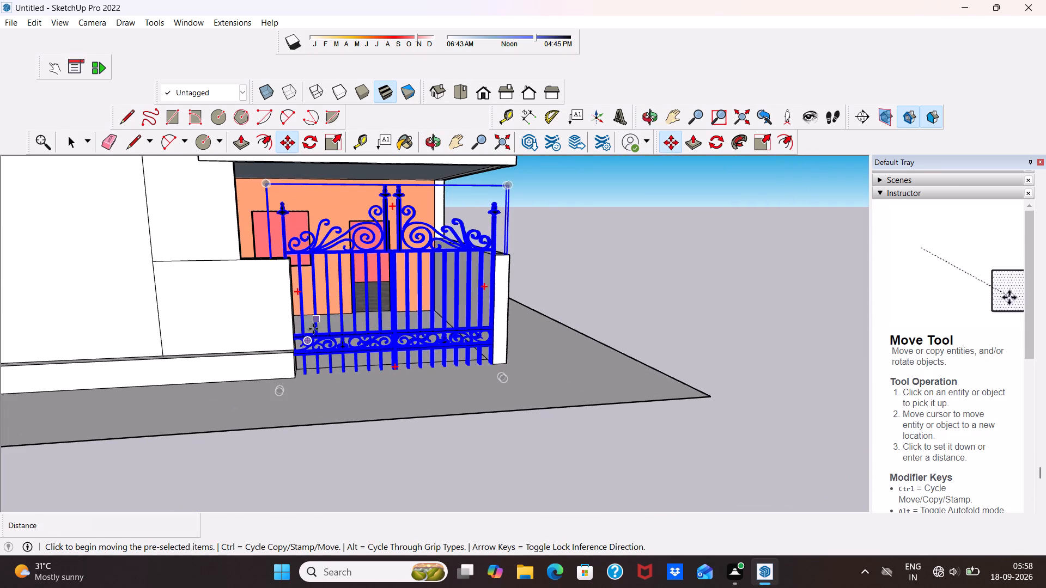
Scale the gate down uniformly by about 0.97 from its upper corner beside the front wall, then deselect it.
left_click(338, 138)
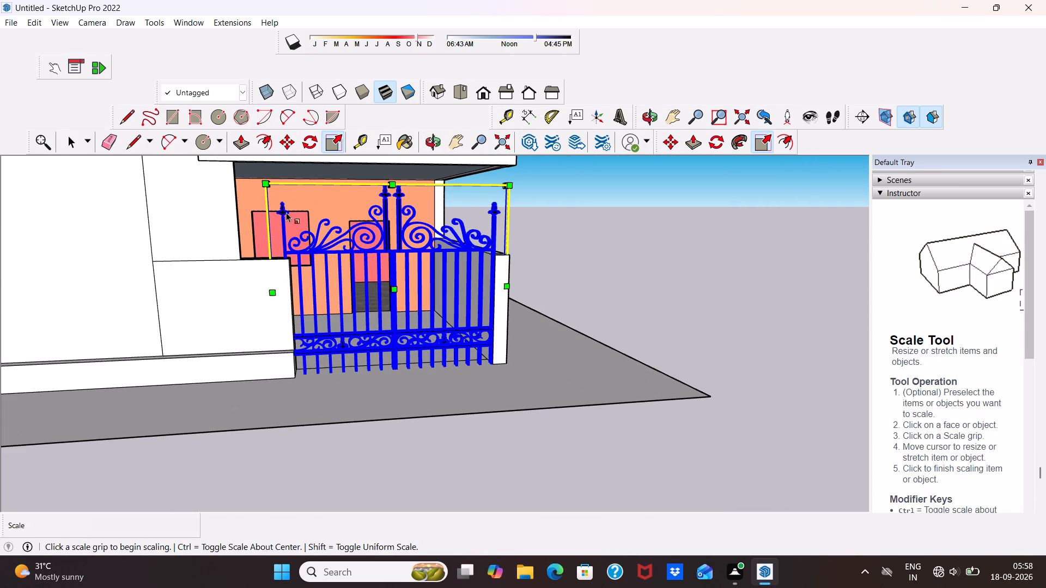
left_click_drag(267, 186, 278, 187)
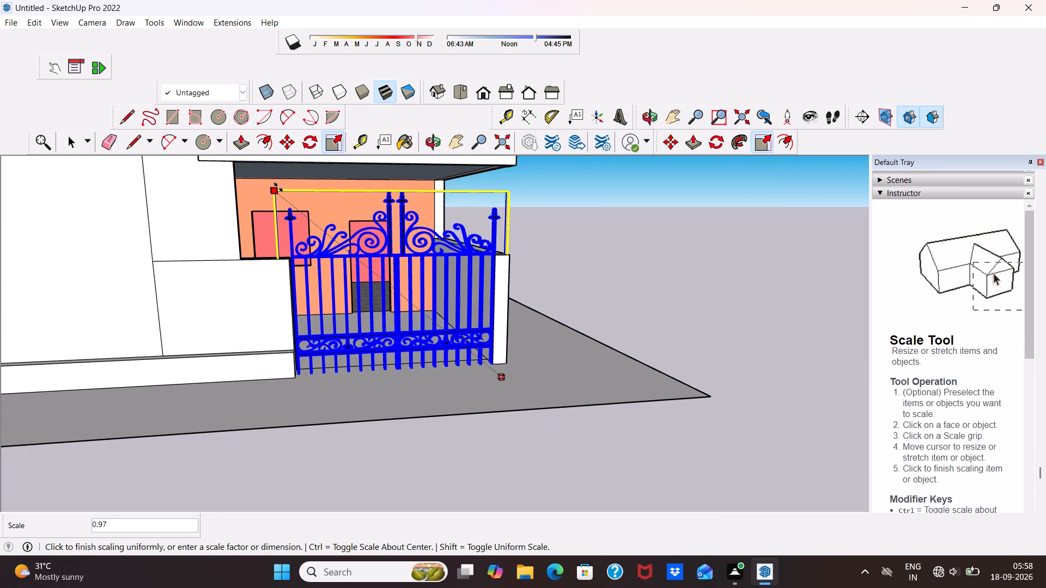
left_click_drag(278, 187, 277, 187)
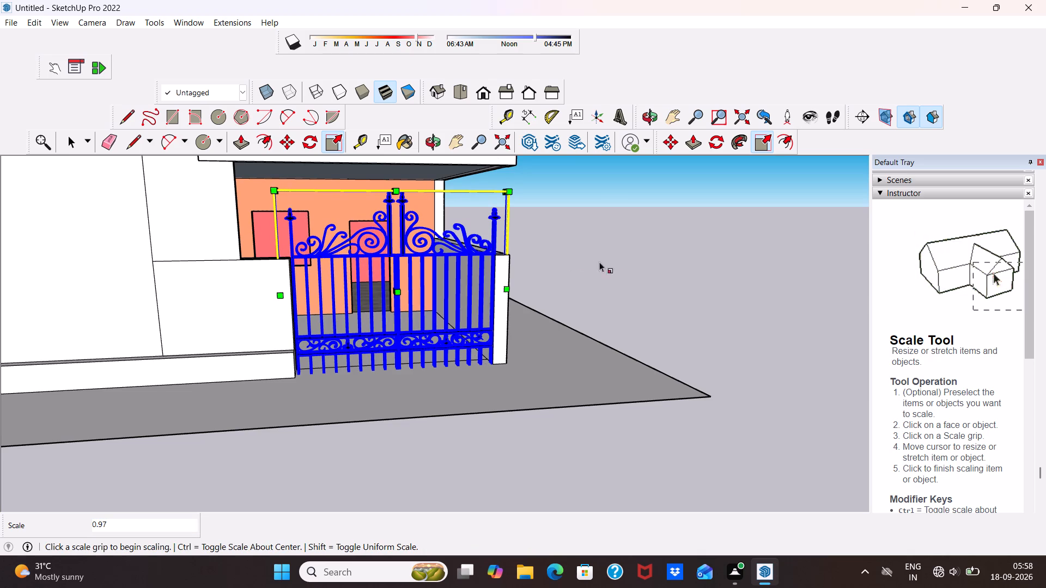
middle_click_drag(514, 241, 441, 240)
left_click(697, 270)
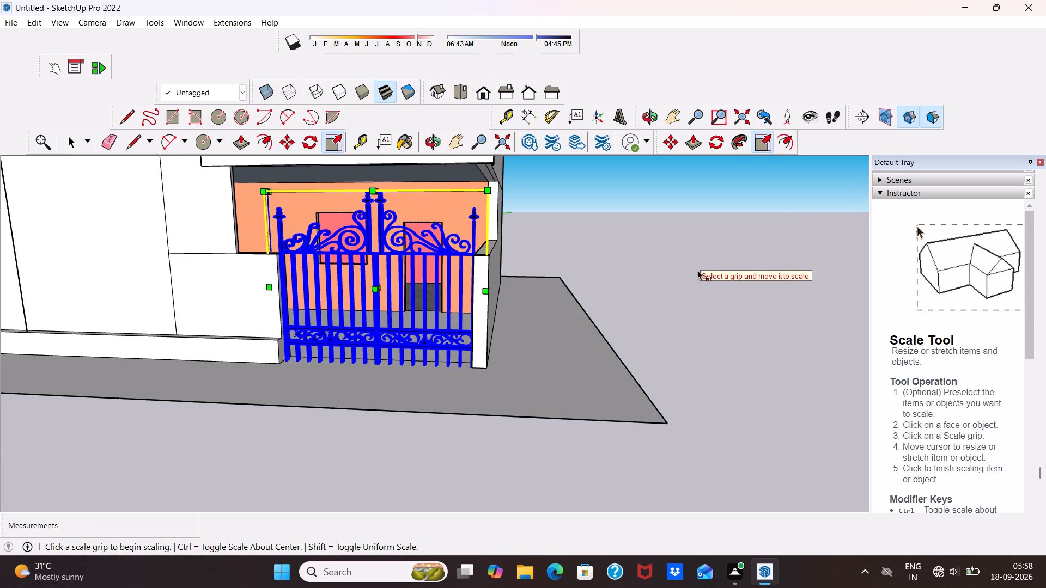
key("space")
double_click(697, 270)
Scale the gate uniformly by about 0.92 from its lower front-wall corner, then slightly smaller again, to raise its bottom above the ground slab.
middle_click_drag(489, 274, 502, 344)
scroll(502, 344, "down", 1)
scroll(502, 344, "up", 1)
scroll(496, 336, "down", 5)
middle_click_drag(446, 363, 466, 224)
scroll(457, 255, "down", 4)
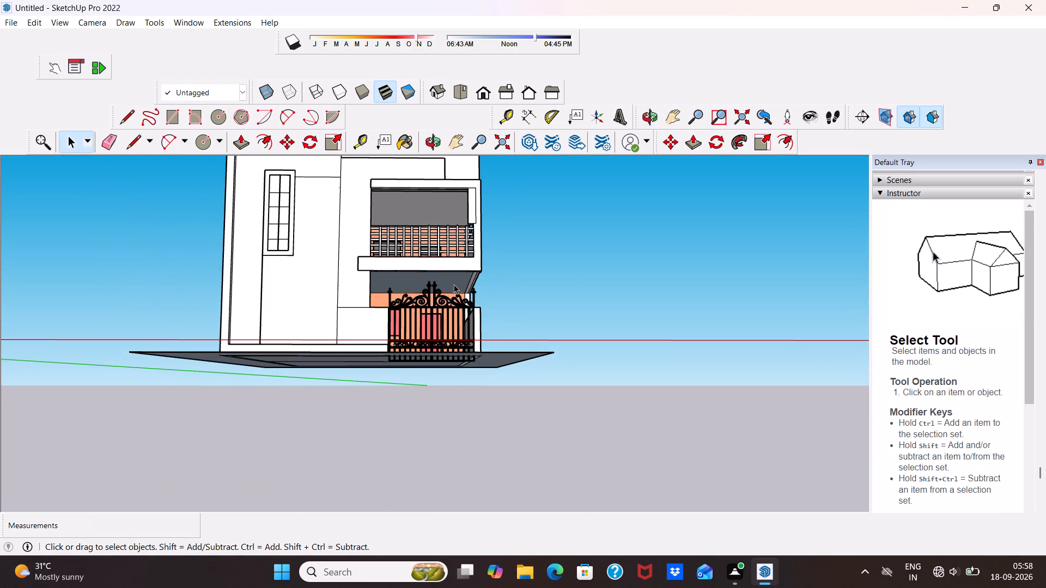
middle_click_drag(429, 317, 430, 230)
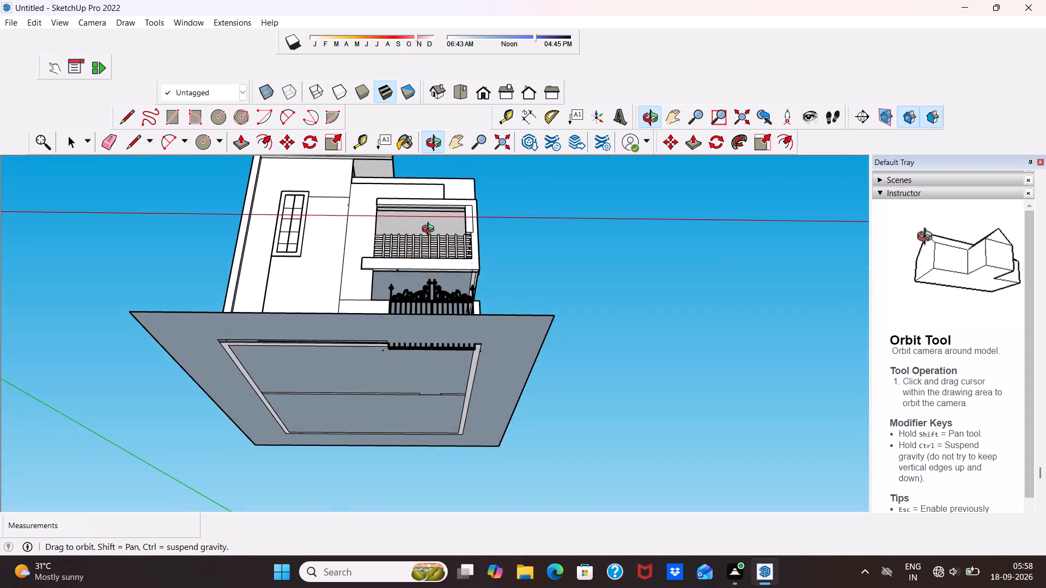
middle_click_drag(430, 230, 427, 427)
scroll(408, 333, "up", 1)
left_click(408, 333)
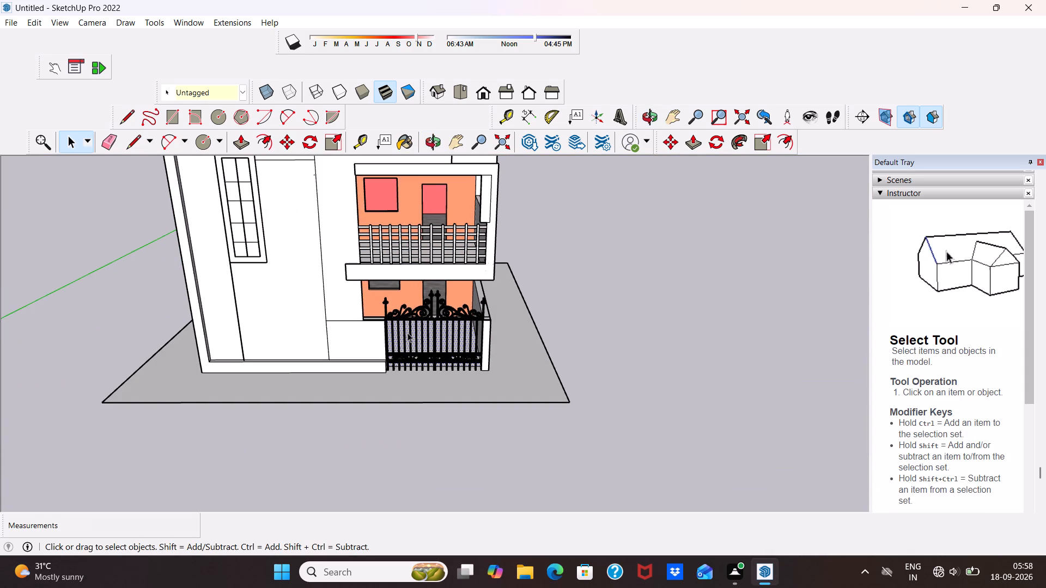
left_click(408, 333)
scroll(448, 329, "up", 10)
left_click(414, 348)
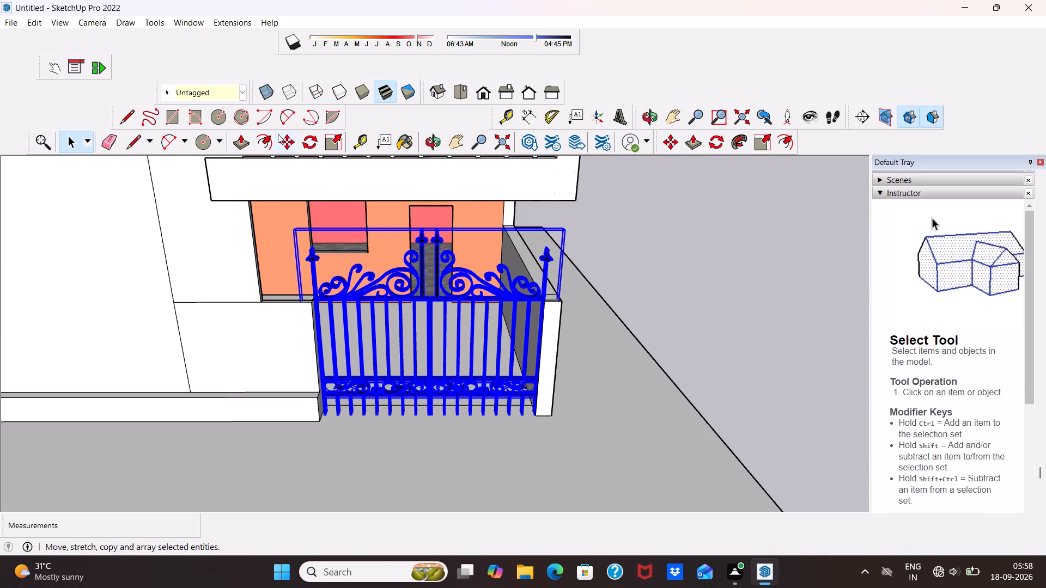
left_click(338, 137)
scroll(307, 391, "down", 5)
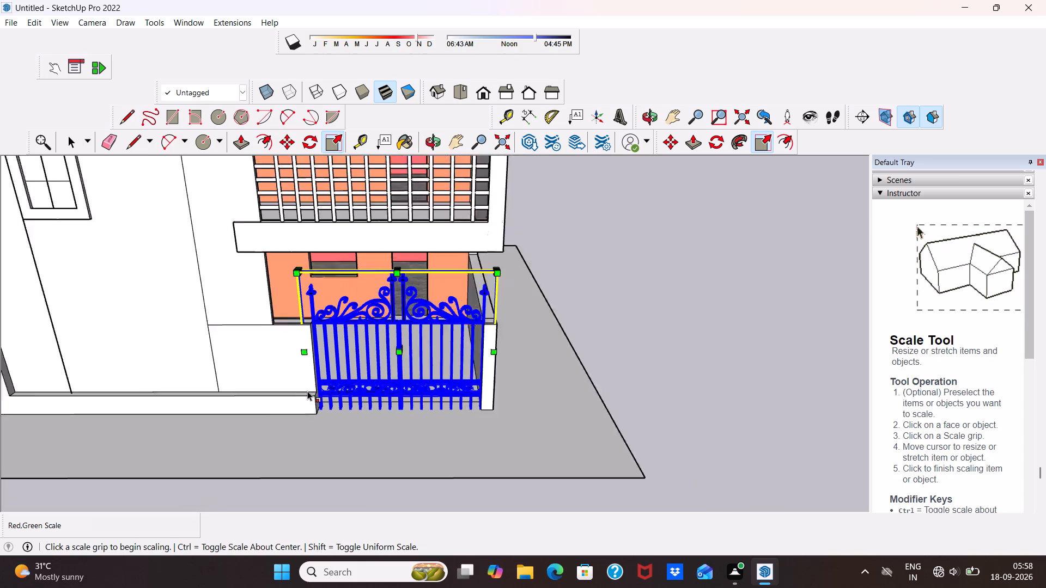
middle_click_drag(307, 390, 357, 235)
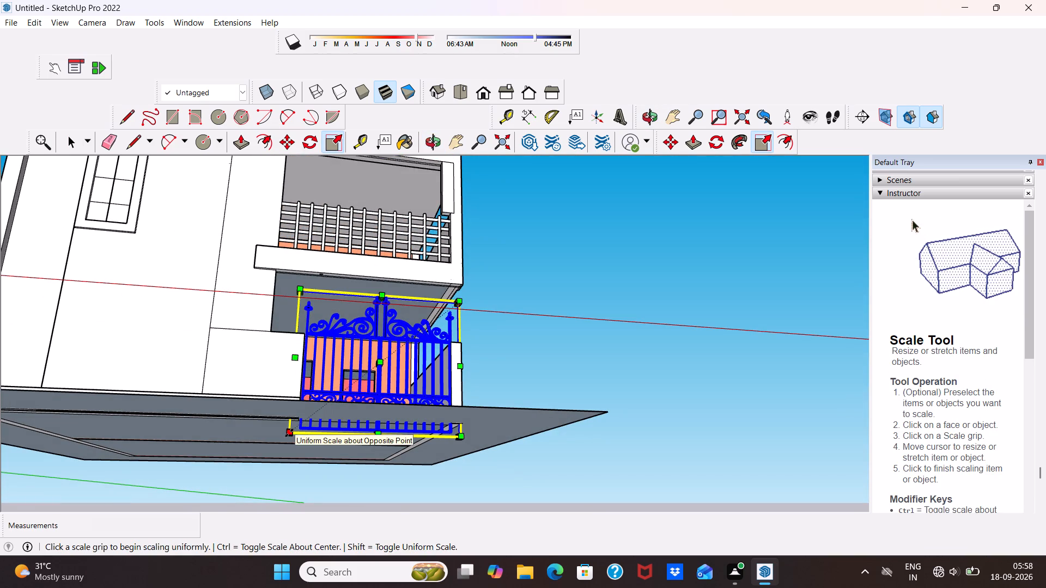
left_click_drag(289, 433, 291, 393)
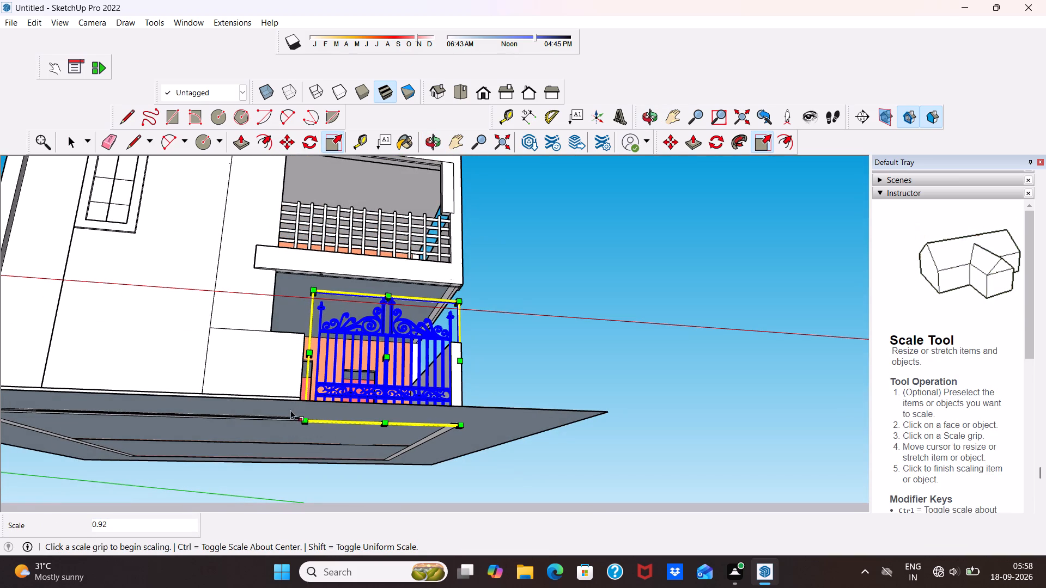
left_click_drag(301, 417, 302, 408)
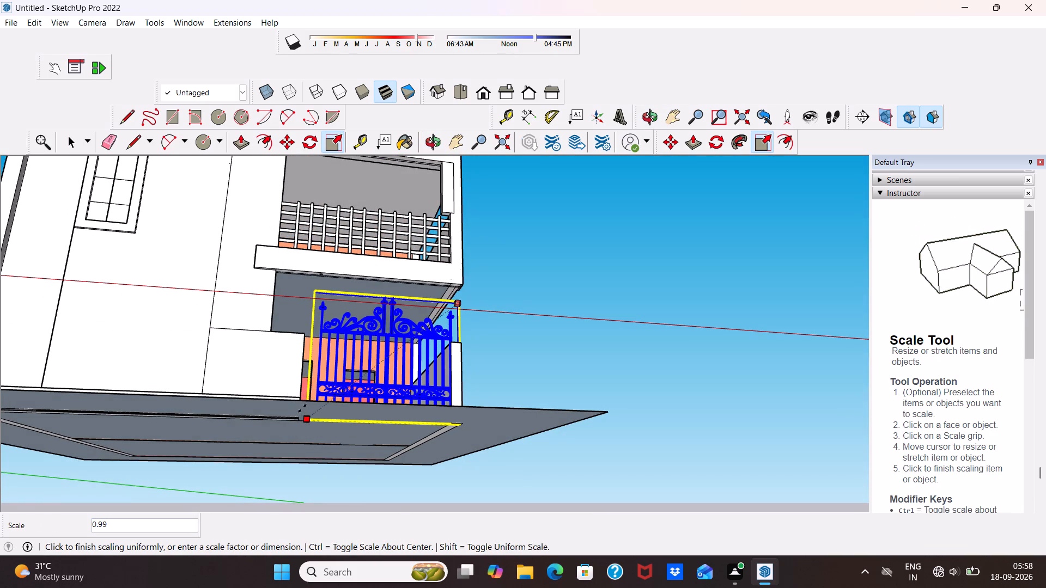
left_click_drag(302, 408, 302, 399)
Stretch the gate back toward the front wall's end, with Red and Green scale factors of about 1.07 and 1.34.
middle_click_drag(349, 366, 345, 388)
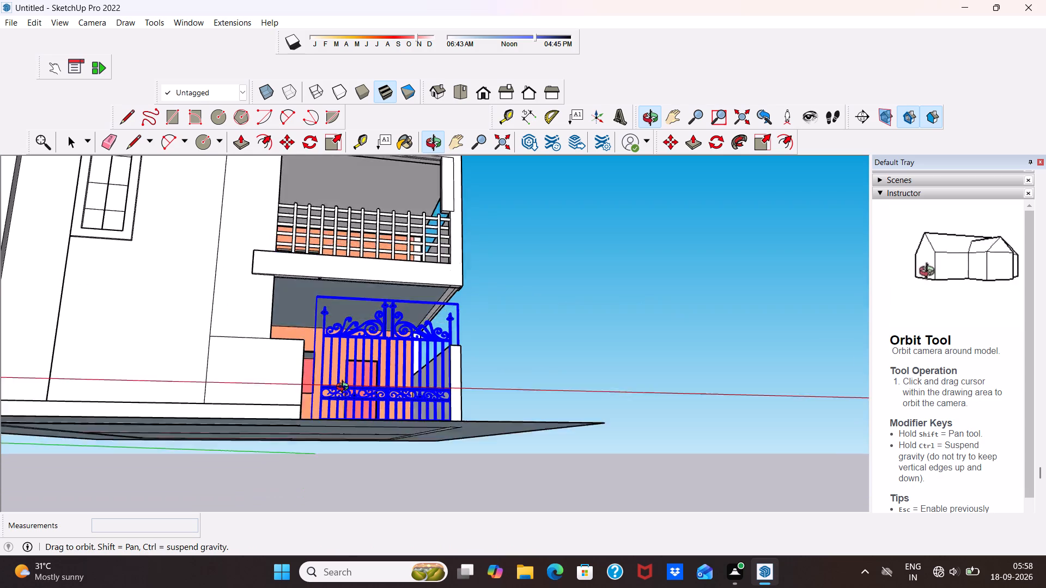
middle_click_drag(345, 388, 323, 436)
scroll(323, 436, "up", 3)
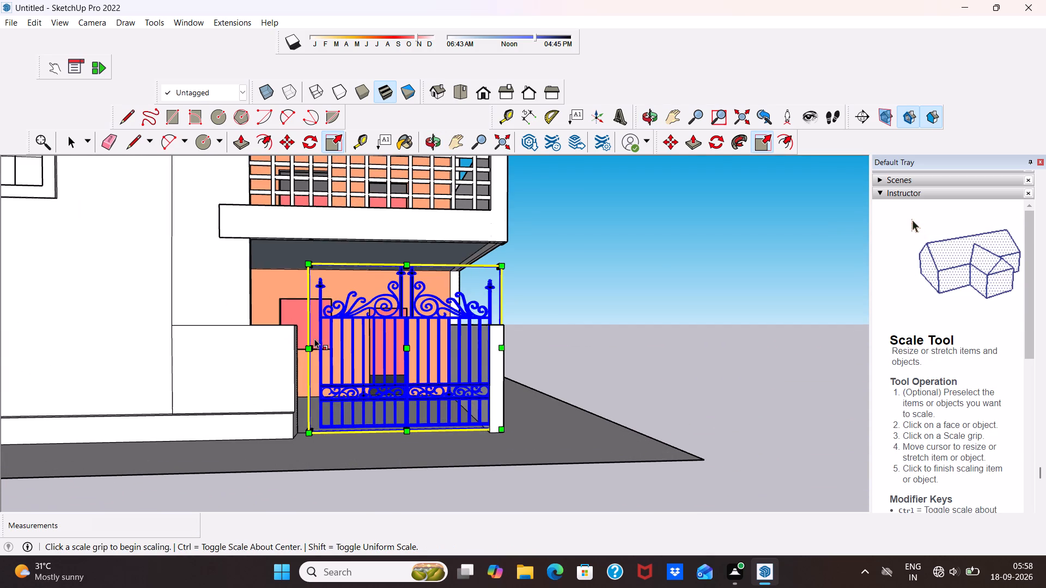
left_click_drag(307, 349, 296, 352)
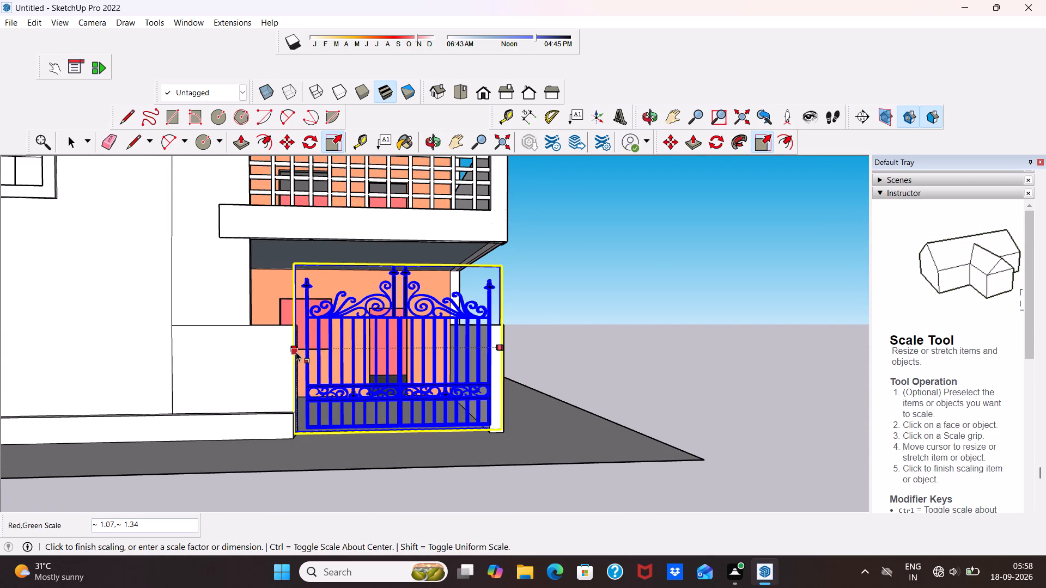
left_click_drag(296, 352, 291, 351)
Widen the gate along the red axis by a factor of about 1.04 to meet the front wall's end, then deselect it.
middle_click_drag(325, 329, 275, 333)
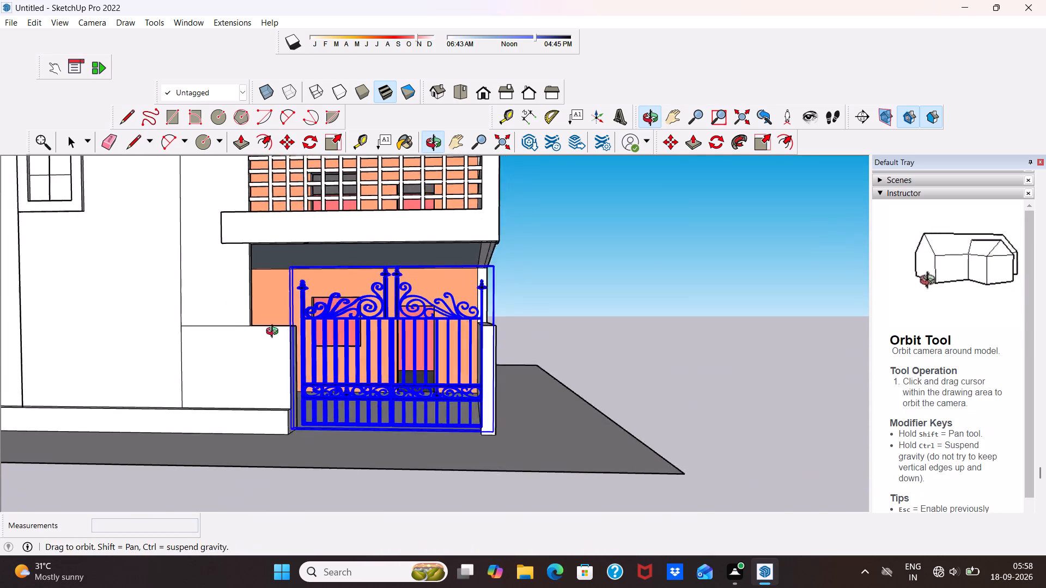
middle_click_drag(275, 333, 269, 333)
scroll(269, 333, "up", 3)
scroll(340, 347, "up", 4)
scroll(269, 364, "up", 11)
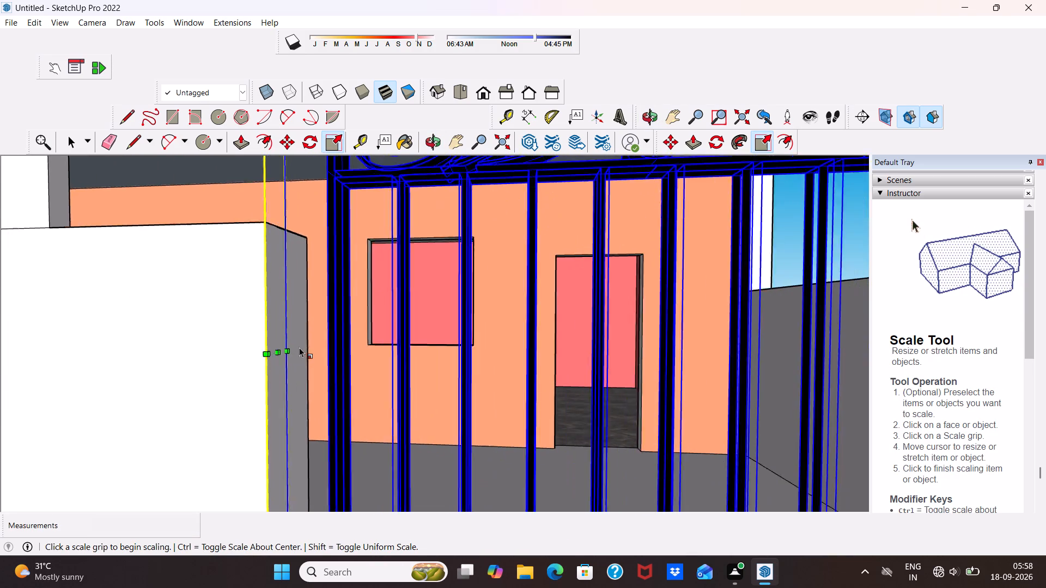
scroll(299, 347, "up", 3)
left_click_drag(265, 357, 258, 357)
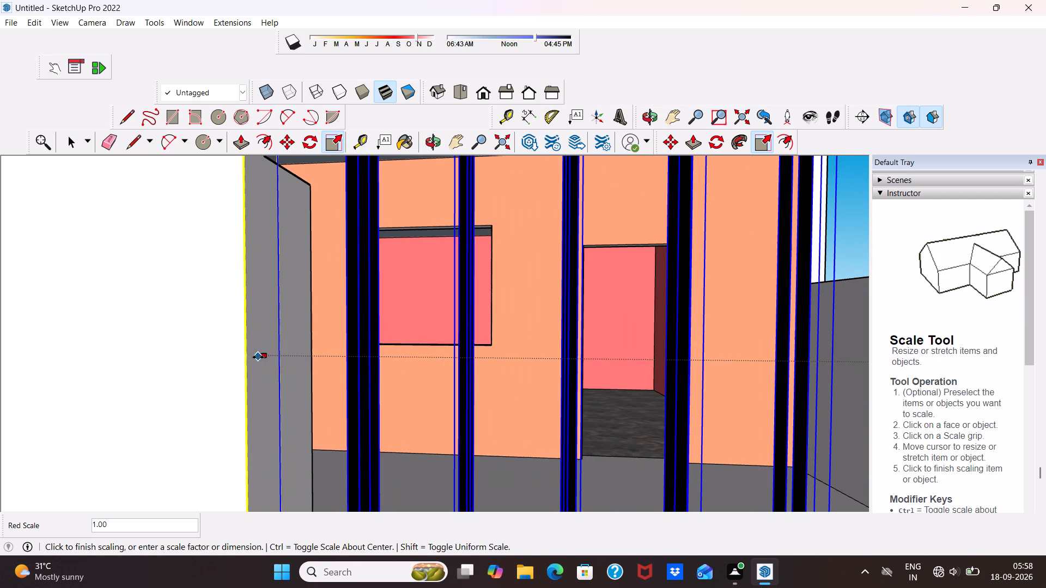
left_click_drag(258, 357, 210, 343)
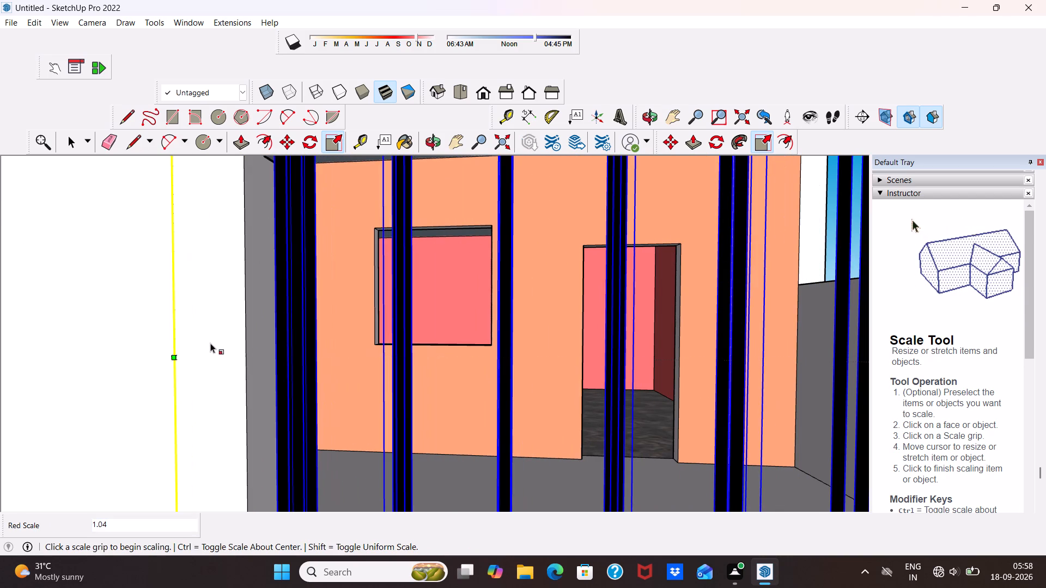
scroll(210, 343, "down", 9)
scroll(305, 324, "down", 3)
middle_click_drag(358, 330, 390, 342)
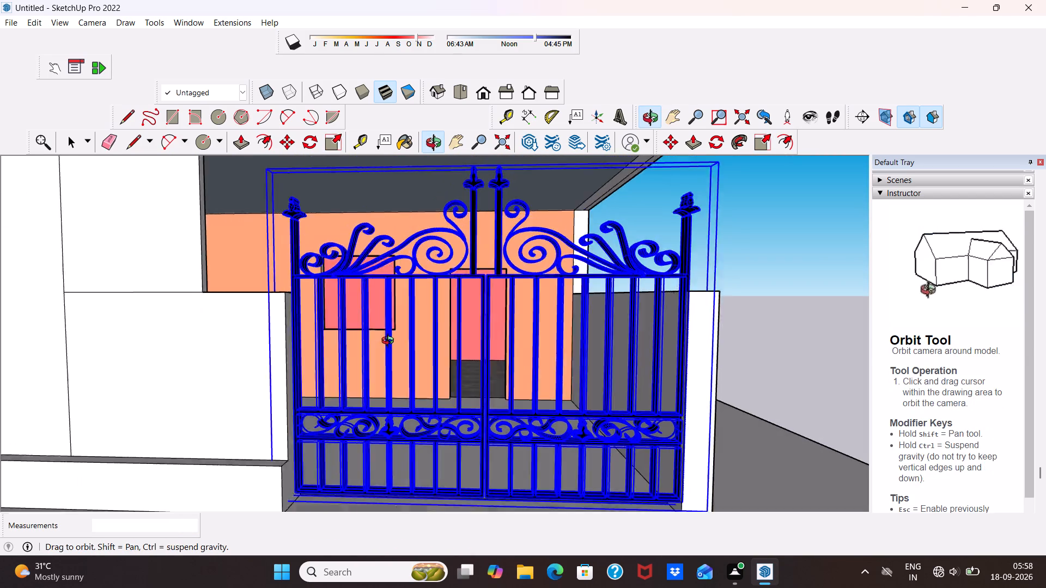
middle_click_drag(390, 342, 457, 352)
scroll(466, 352, "up", 2)
key("space")
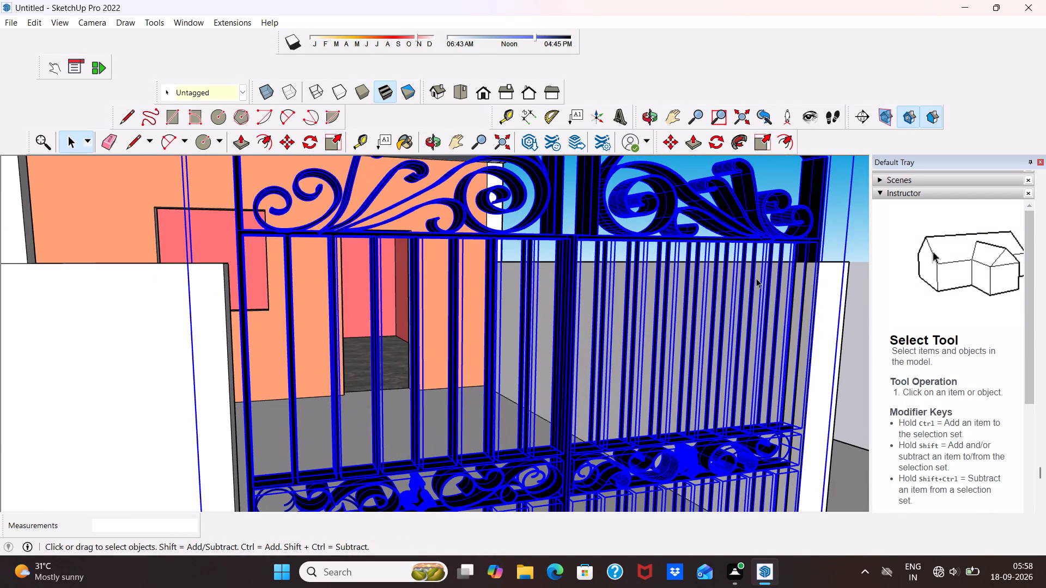
double_click(852, 233)
Inspect the fitted gate and the house exterior from the front, above and both sides.
scroll(759, 238, "down", 4)
middle_click_drag(755, 243, 639, 336)
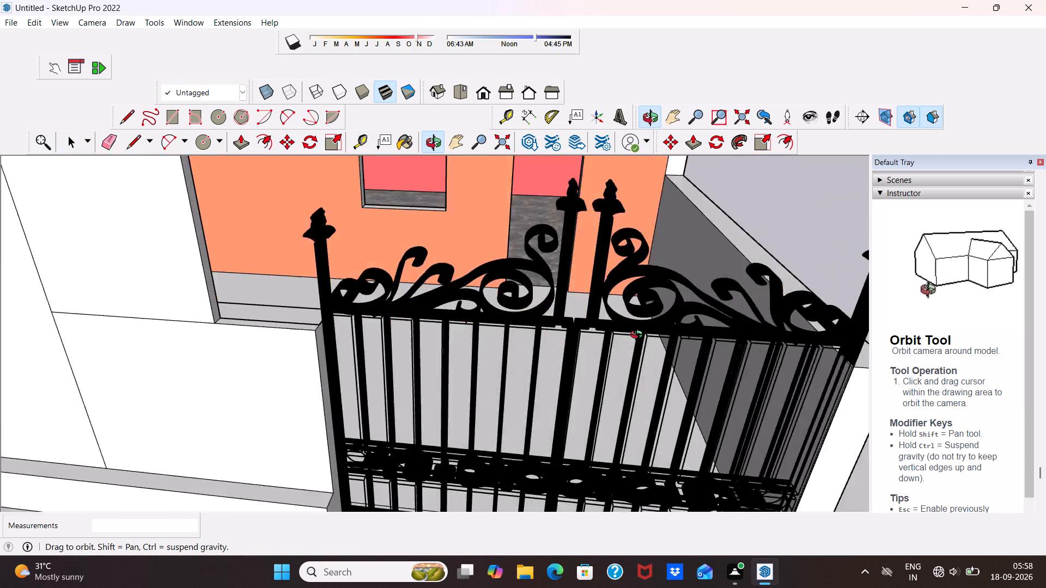
middle_click_drag(639, 336, 617, 289)
scroll(617, 279, "down", 5)
middle_click_drag(599, 337, 623, 278)
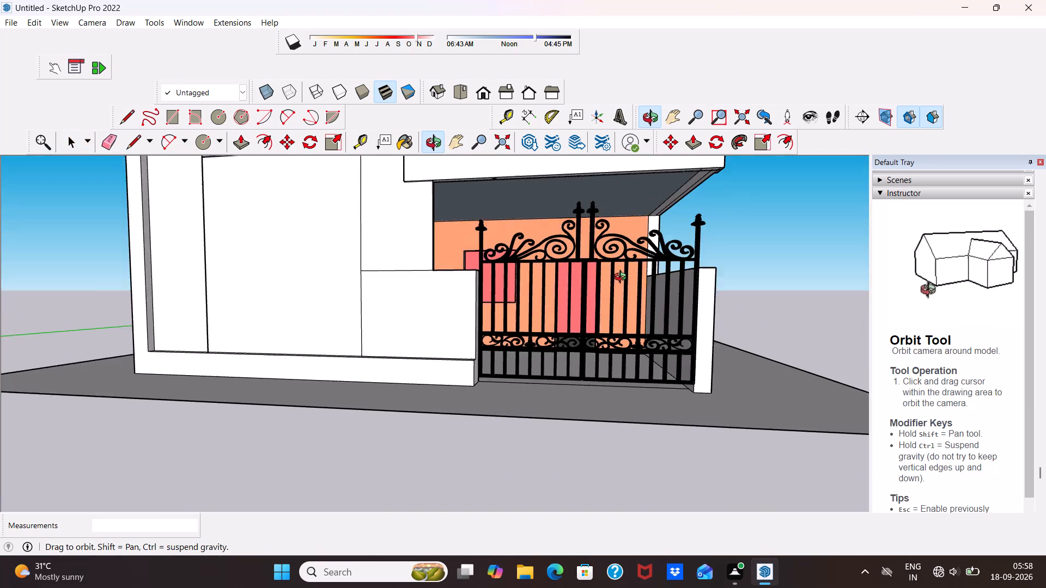
middle_click_drag(623, 278, 623, 277)
scroll(623, 287, "down", 3)
middle_click_drag(528, 335, 566, 456)
scroll(534, 321, "down", 4)
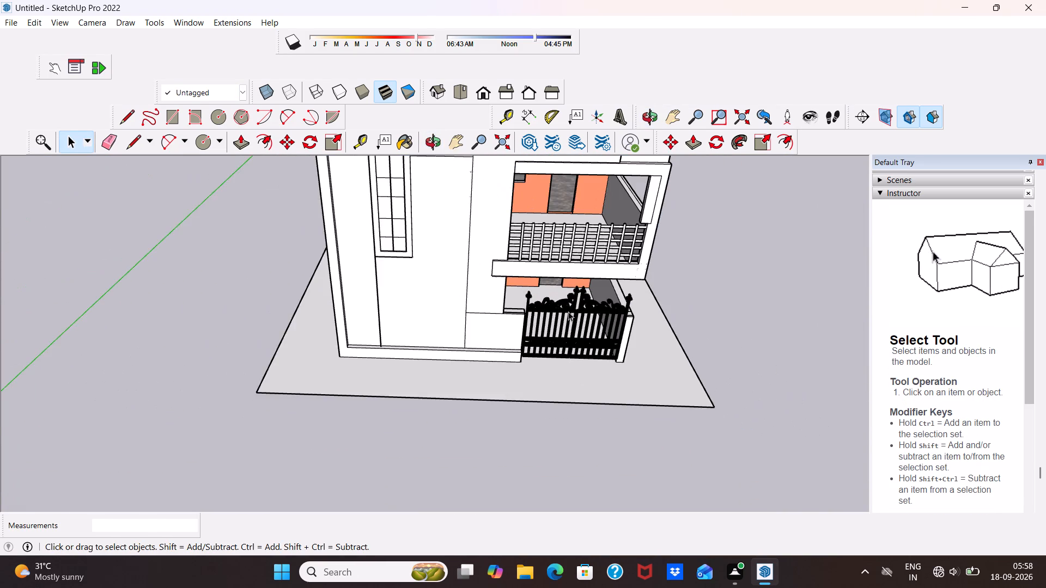
scroll(568, 311, "down", 2)
middle_click_drag(572, 370, 555, 271)
scroll(549, 269, "down", 7)
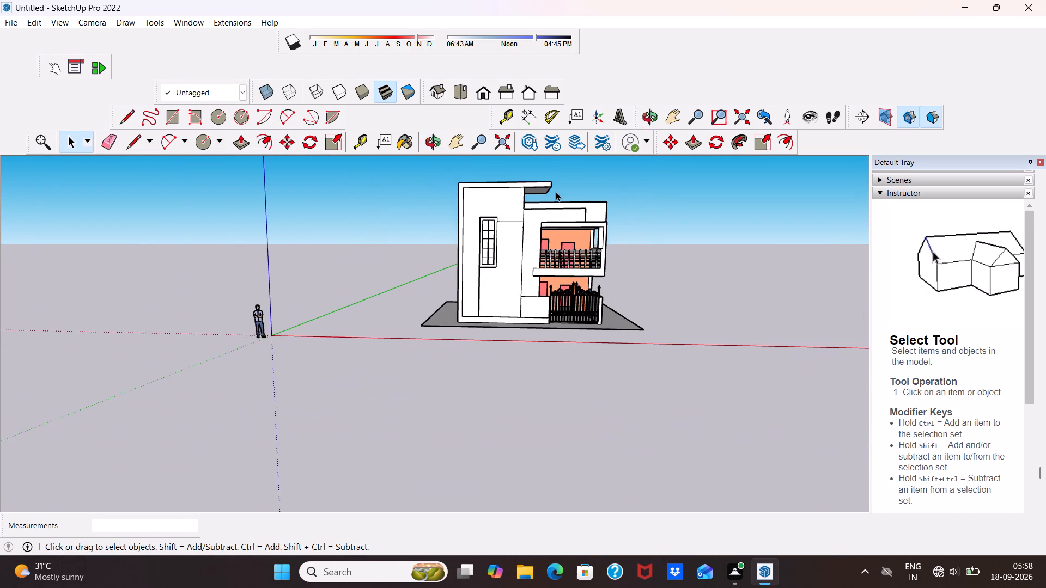
scroll(556, 192, "up", 3)
middle_click_drag(521, 216, 320, 345)
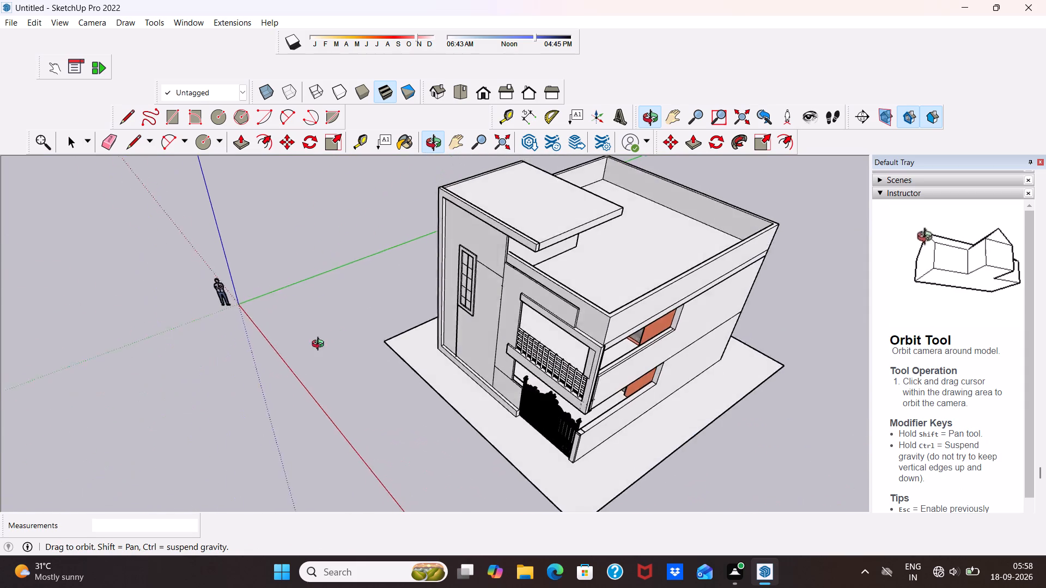
middle_click_drag(320, 345, 690, 268)
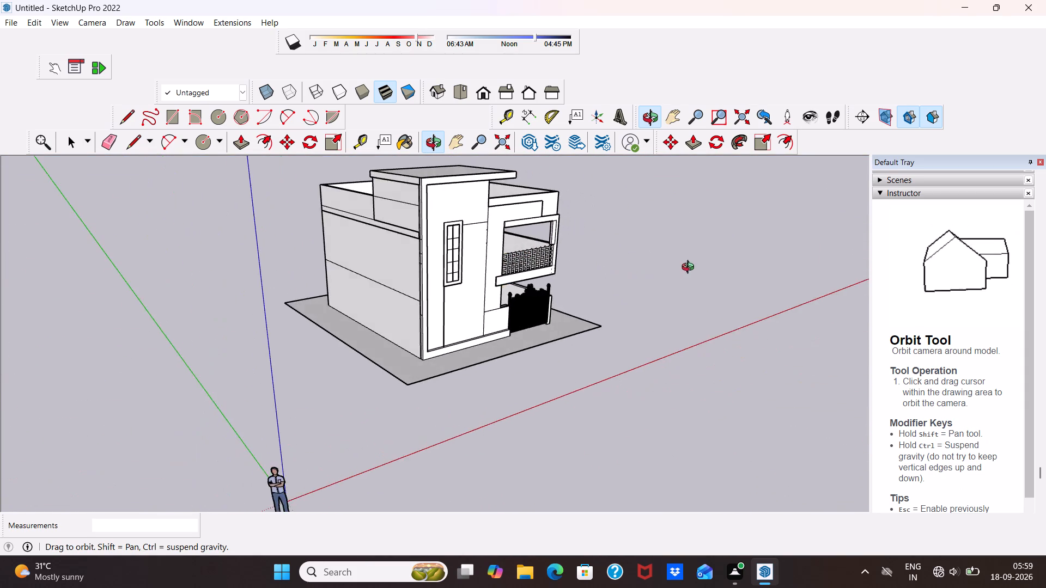
middle_click_drag(690, 268, 411, 281)
scroll(411, 281, "down", 1)
middle_click_drag(411, 281, 622, 293)
scroll(385, 253, "up", 2)
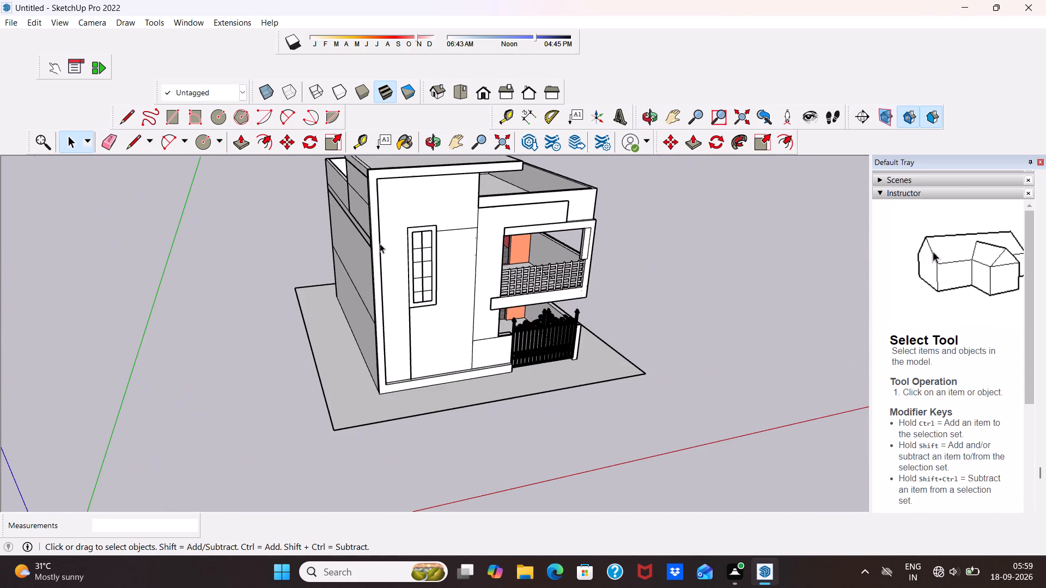
scroll(380, 243, "up", 1)
middle_click_drag(315, 241, 603, 234)
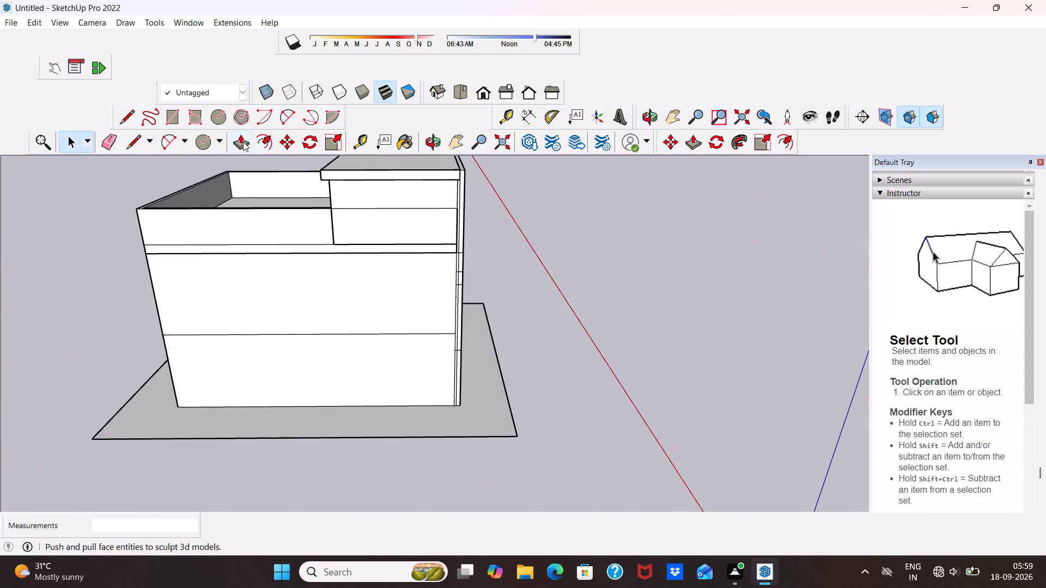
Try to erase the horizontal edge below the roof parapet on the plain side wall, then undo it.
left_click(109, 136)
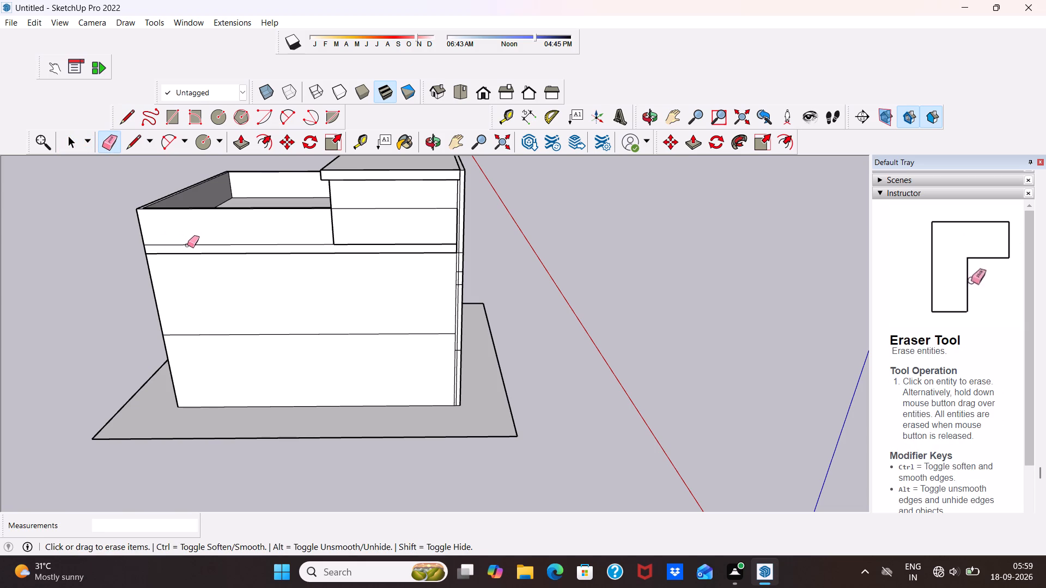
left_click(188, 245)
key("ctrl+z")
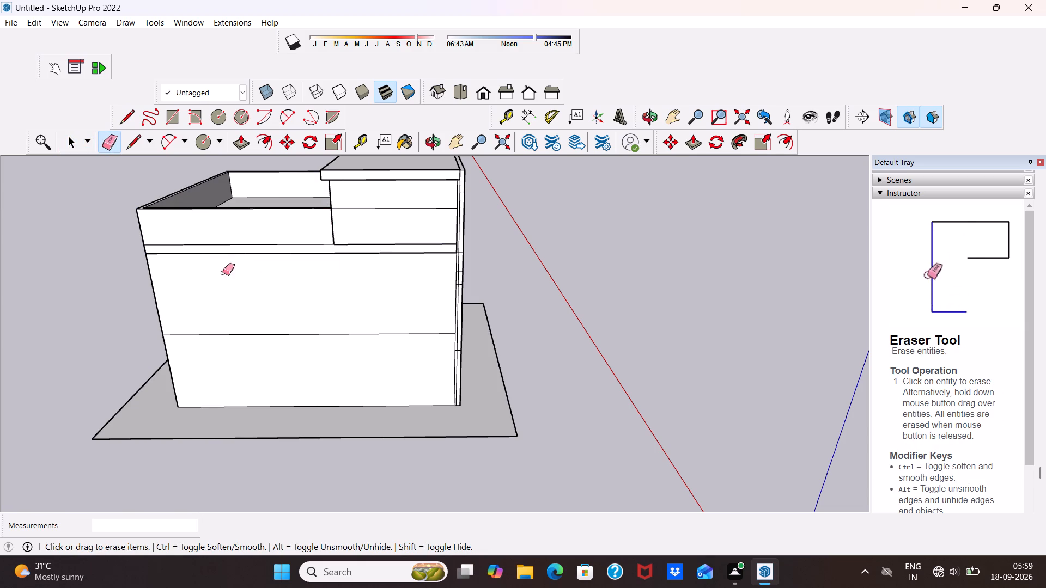
Erase the horizontal edge across the side face of the rooftop block.
scroll(387, 226, "up", 4)
left_click(381, 200)
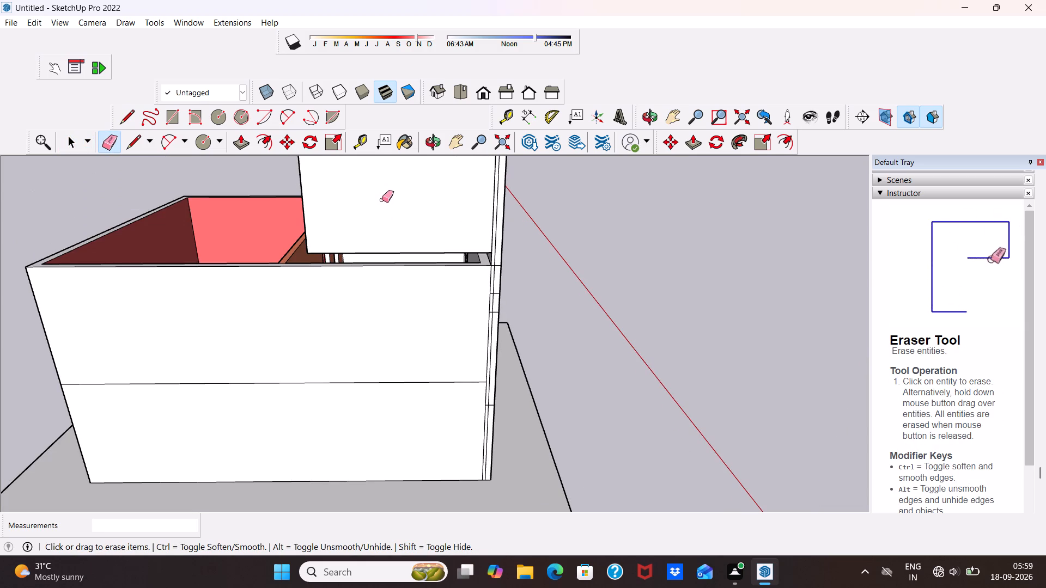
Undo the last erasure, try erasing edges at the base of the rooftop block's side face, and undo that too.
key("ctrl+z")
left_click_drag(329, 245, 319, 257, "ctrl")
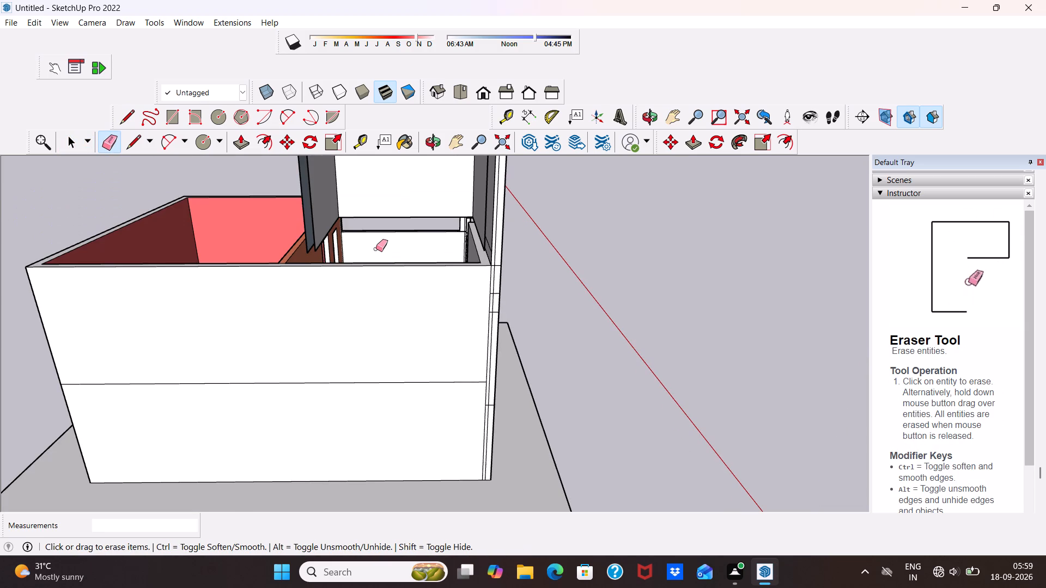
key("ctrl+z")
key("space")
Inspect the house's front elevation from low and raised viewpoints, including the wall around the balcony.
middle_click_drag(600, 229, 550, 263)
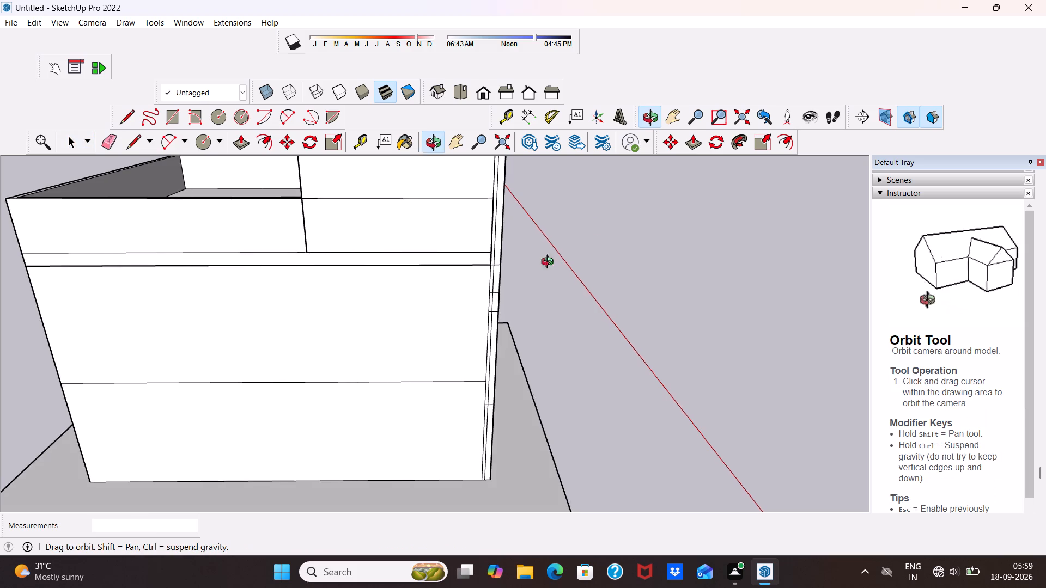
middle_click_drag(550, 263, 284, 318)
scroll(286, 294, "down", 2)
middle_click_drag(305, 307, 320, 210)
scroll(315, 190, "up", 2)
scroll(321, 234, "down", 2)
middle_click_drag(357, 291, 402, 246)
middle_click_drag(403, 283, 257, 220)
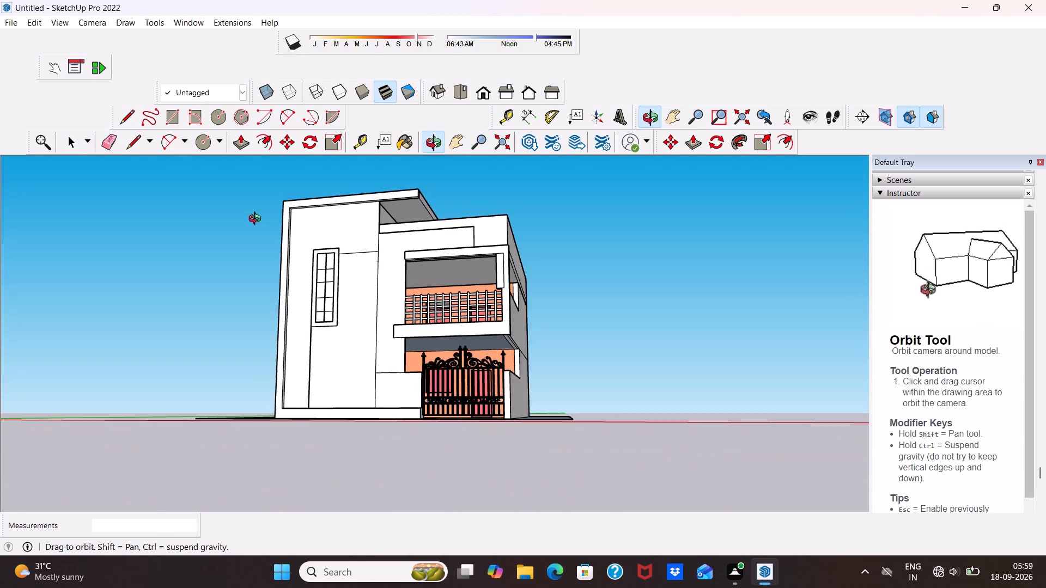
middle_click_drag(257, 220, 263, 236)
scroll(362, 267, "up", 2)
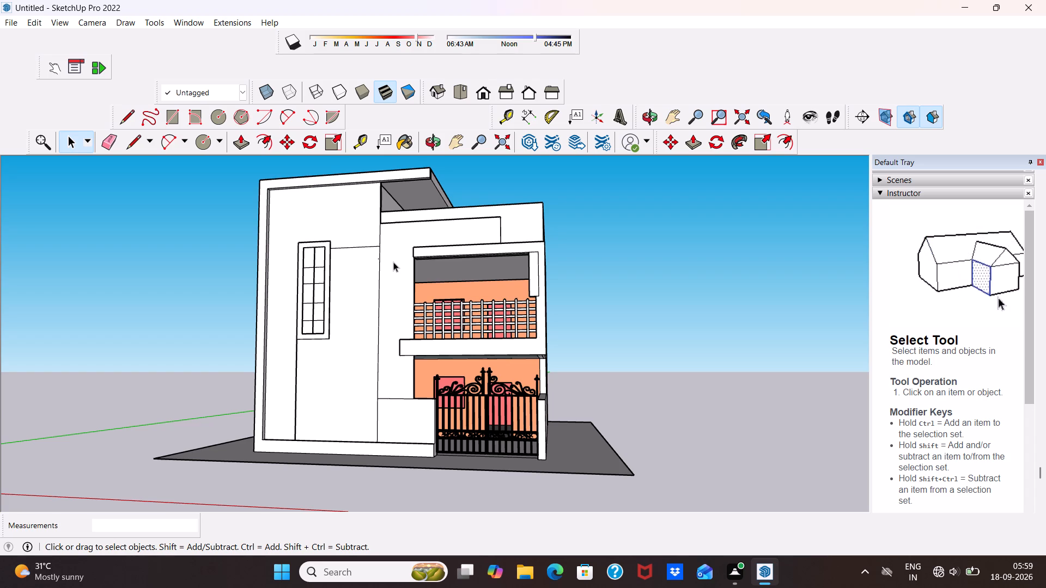
scroll(393, 262, "down", 6)
middle_click_drag(390, 291, 479, 371)
scroll(405, 278, "up", 3)
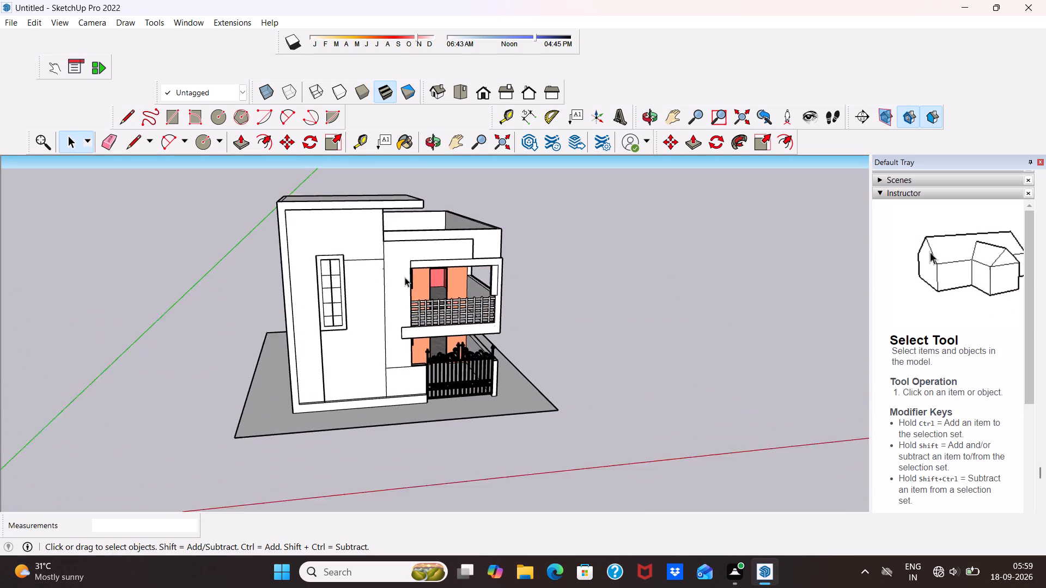
scroll(388, 253, "up", 5)
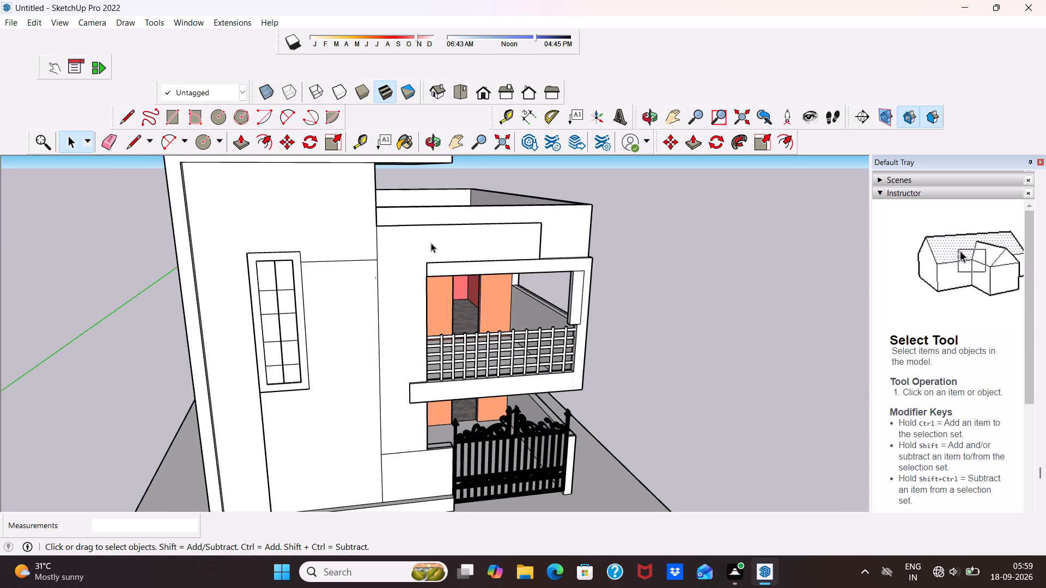
middle_click_drag(431, 243, 379, 246)
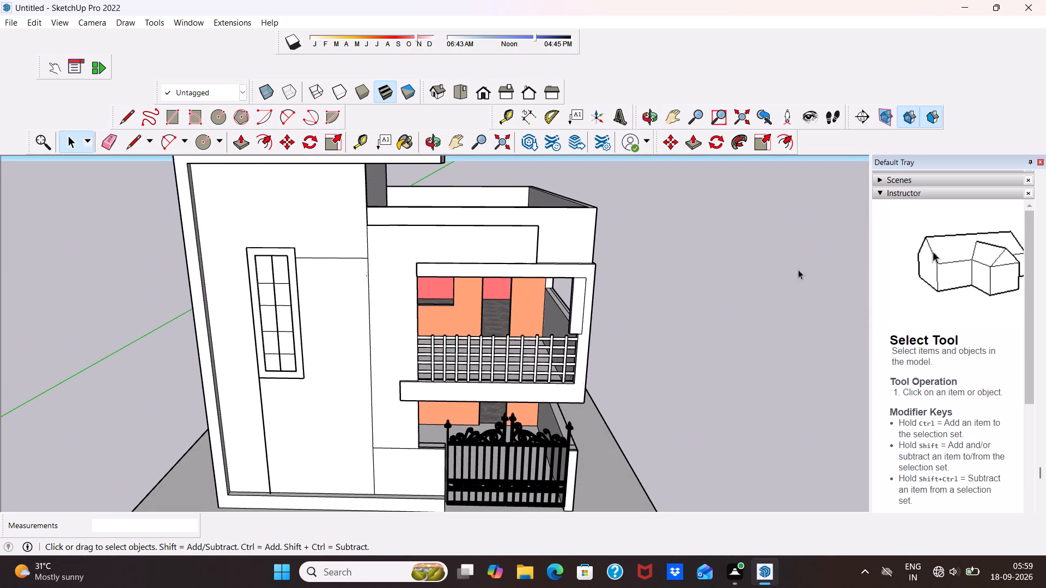
Paint the L-shaped front wall panel around the balcony with the Wood Lumber ButtJoined material.
scroll(912, 206, "up", 4)
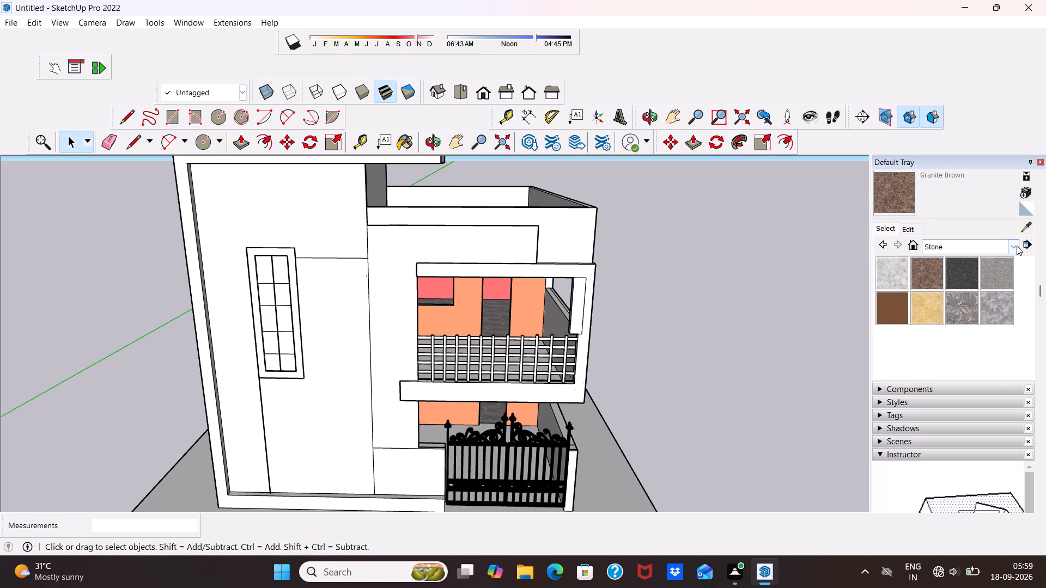
left_click(1017, 244)
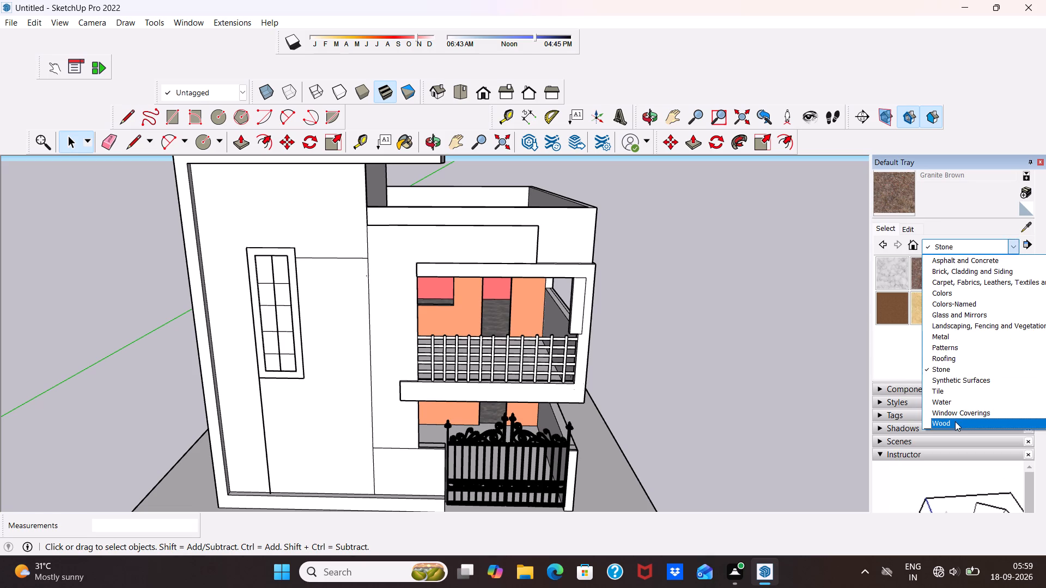
left_click(955, 421)
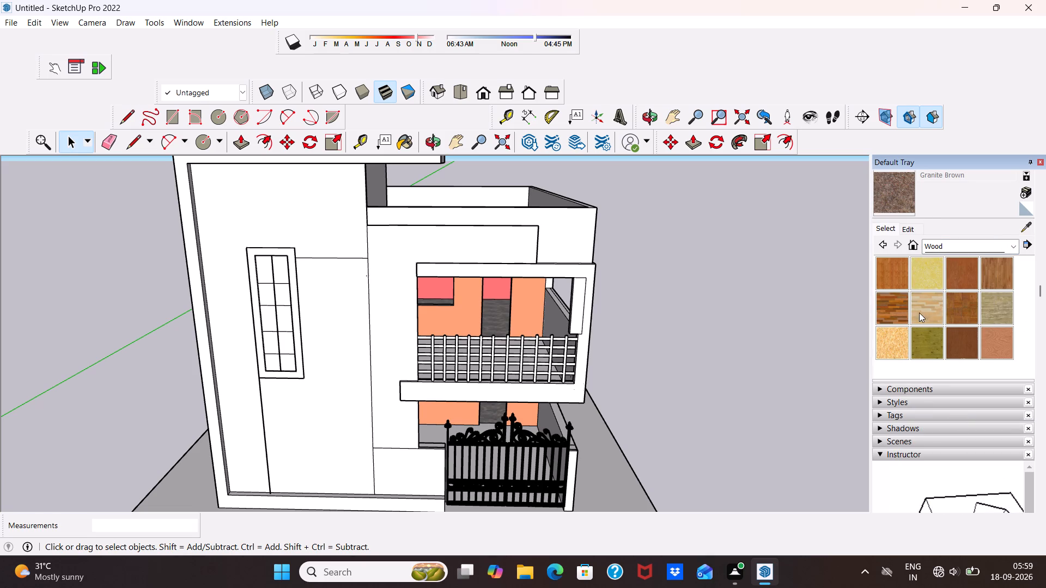
left_click(998, 307)
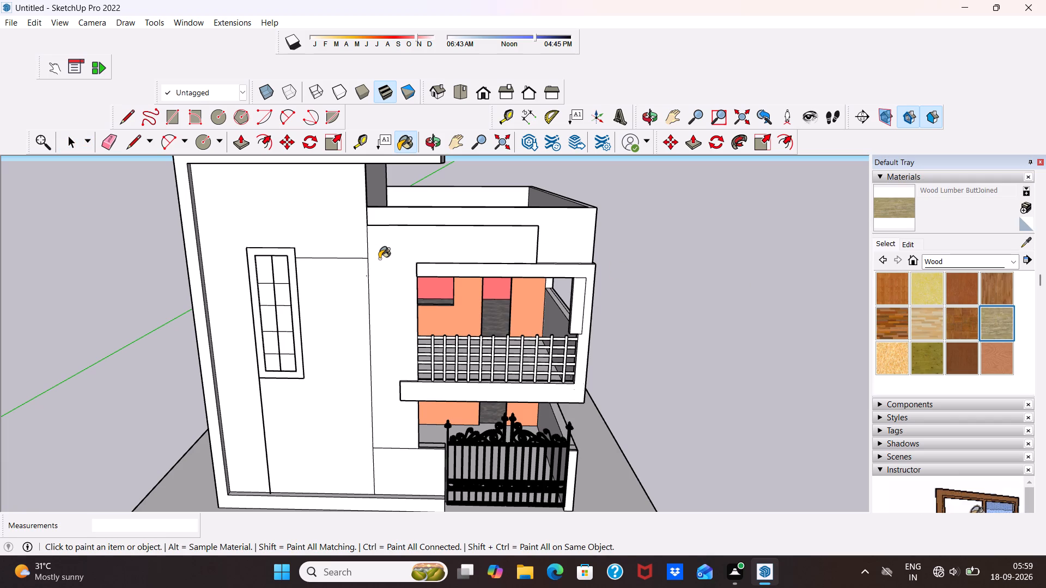
left_click(379, 259)
Apply the same wood to the L-shaped panel's thin outer end face and its narrow inner side face beside the balcony.
middle_click_drag(382, 283, 467, 213)
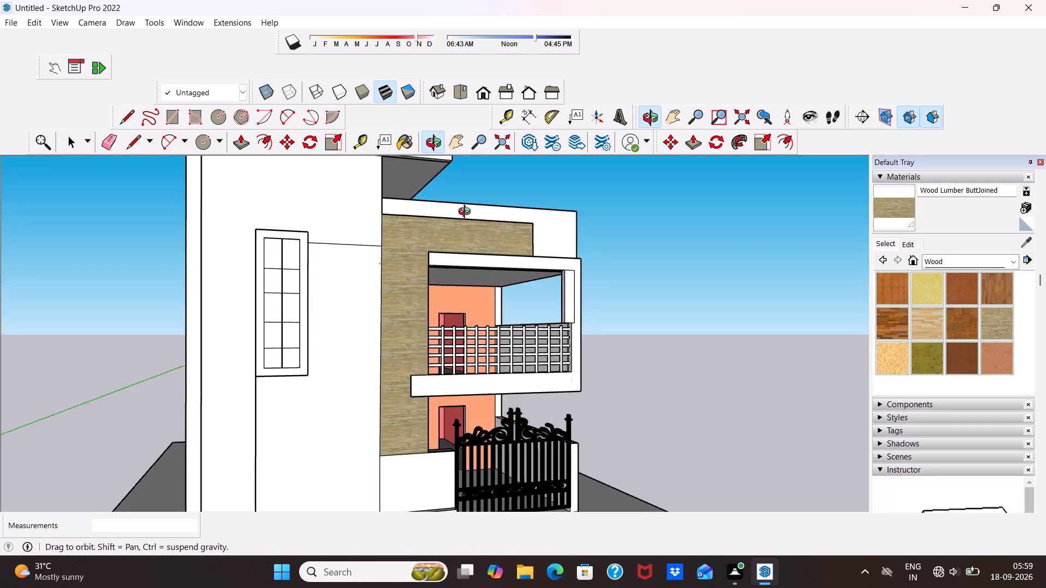
middle_click_drag(467, 213, 530, 226)
scroll(528, 236, "up", 2)
middle_click_drag(526, 238, 247, 246)
scroll(247, 246, "up", 1)
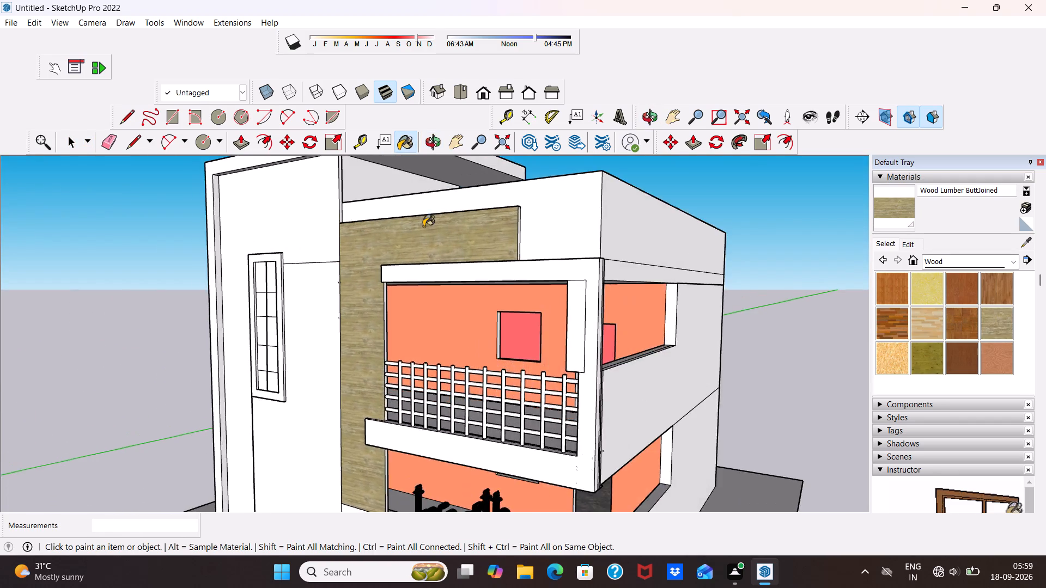
scroll(424, 226, "up", 8)
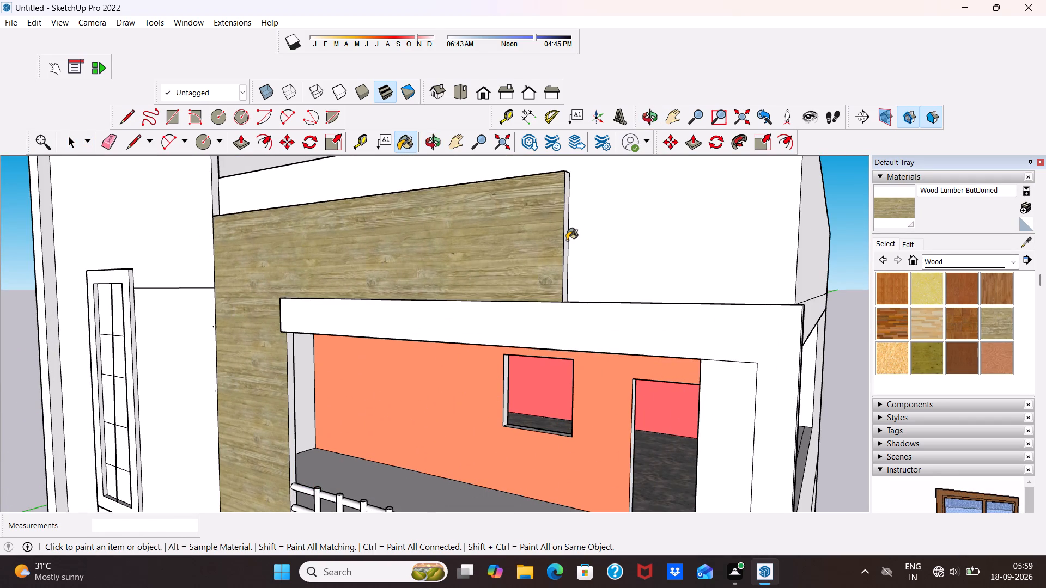
left_click(567, 240)
middle_click_drag(470, 253, 595, 102)
scroll(373, 302, "up", 3)
middle_click_drag(324, 303, 179, 288)
scroll(270, 336, "up", 2)
left_click(356, 362)
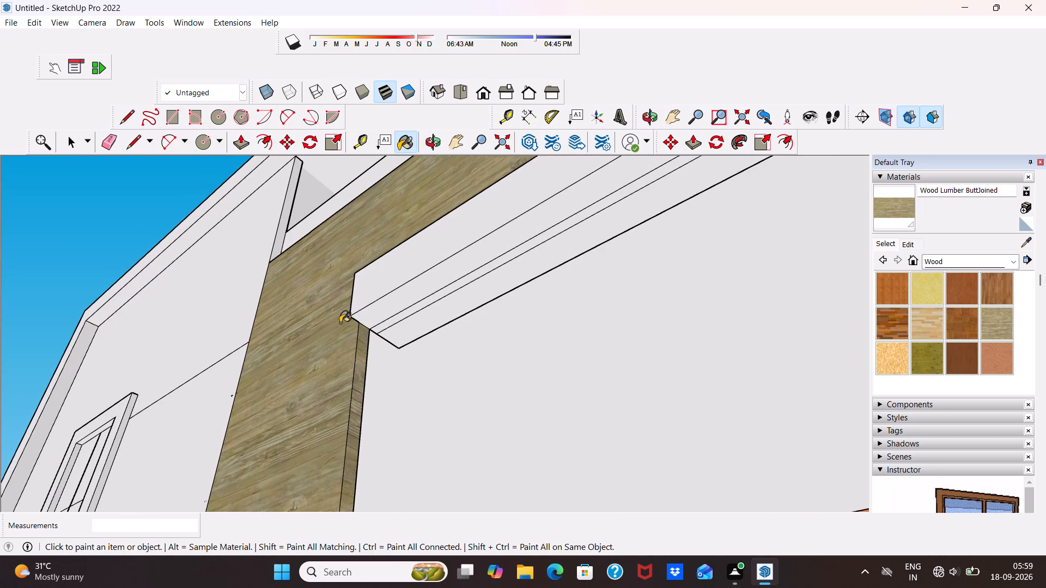
Paint both sections of the L-shaped panel's narrow top face with Wood Lumber ButtJoined.
scroll(340, 323, "down", 7)
middle_click_drag(332, 307, 397, 467)
middle_click_drag(300, 227, 335, 451)
scroll(299, 302, "up", 3)
left_click(283, 220)
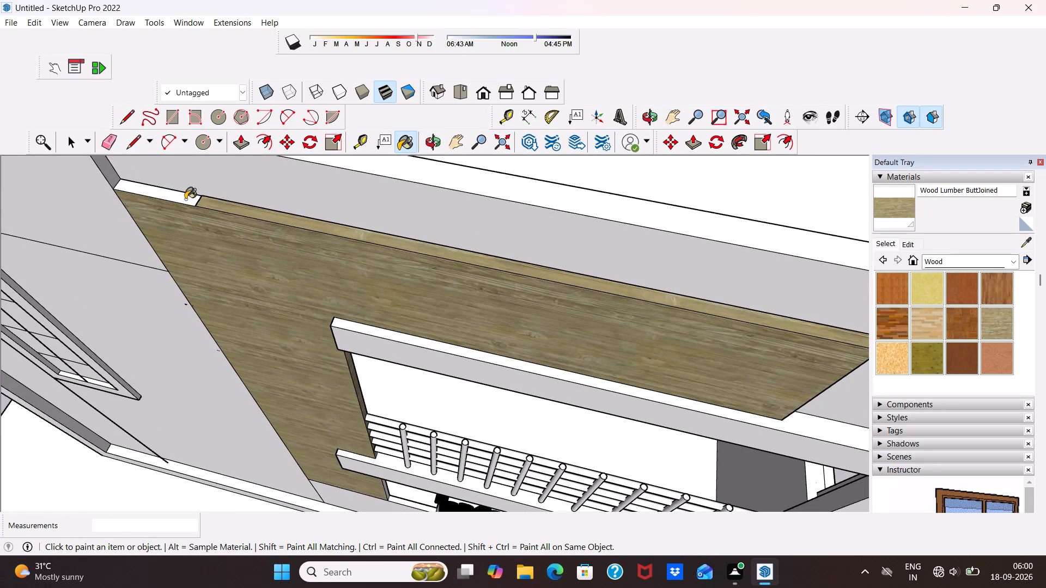
left_click(185, 199)
Examine the wood panel's edges around the balcony opening and top beam up close, then leave the Paint tool.
middle_click_drag(178, 224, 468, 143)
scroll(410, 246, "up", 2)
middle_click_drag(409, 247, 212, 209)
scroll(217, 204, "down", 12)
middle_click_drag(507, 249, 441, 174)
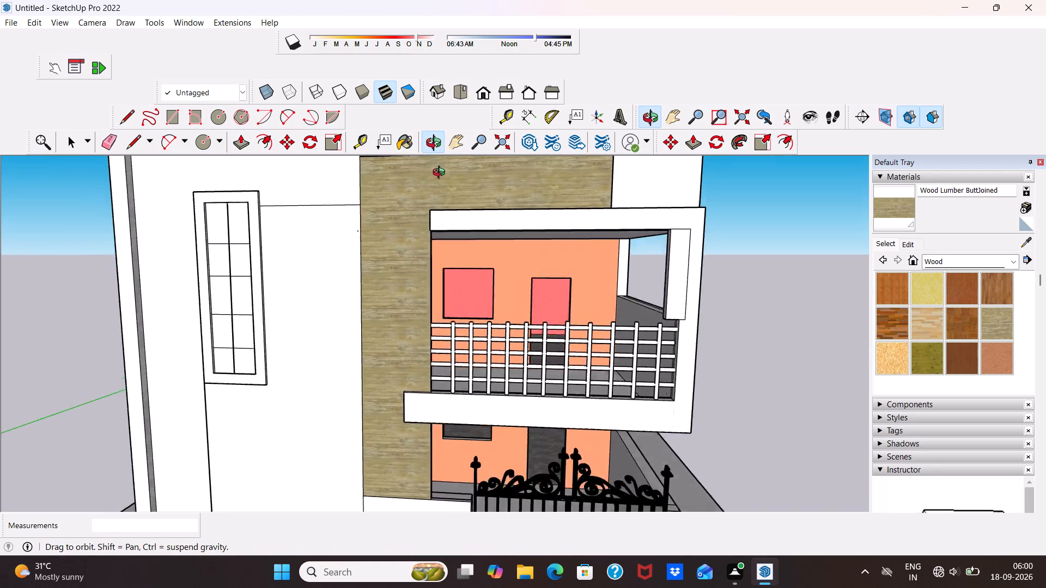
middle_click_drag(441, 174, 441, 175)
scroll(441, 175, "up", 7)
scroll(470, 215, "down", 3)
middle_click_drag(470, 215, 459, 284)
scroll(442, 232, "up", 10)
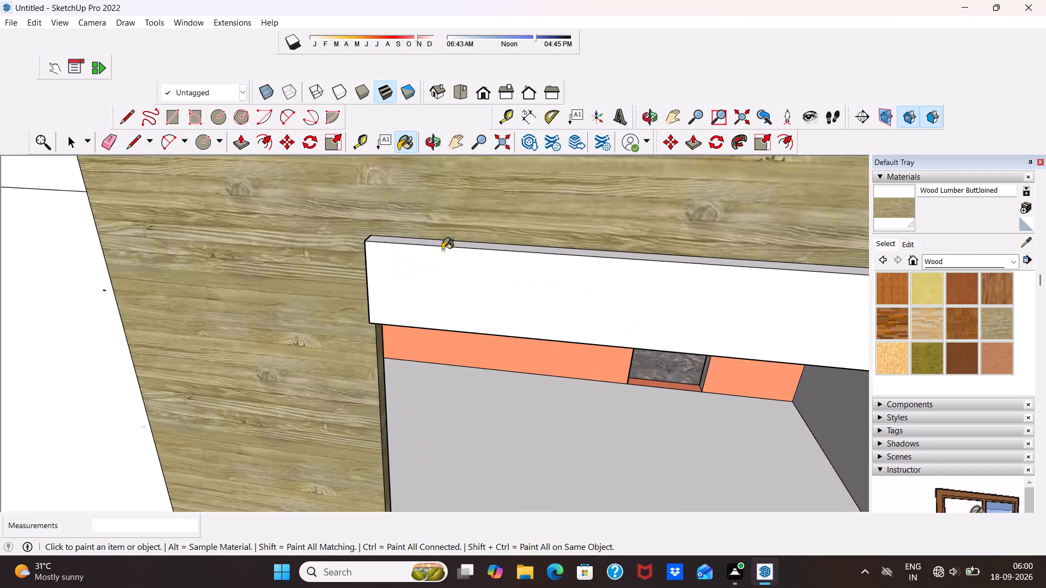
scroll(442, 239, "up", 3)
scroll(486, 158, "up", 1)
key("space")
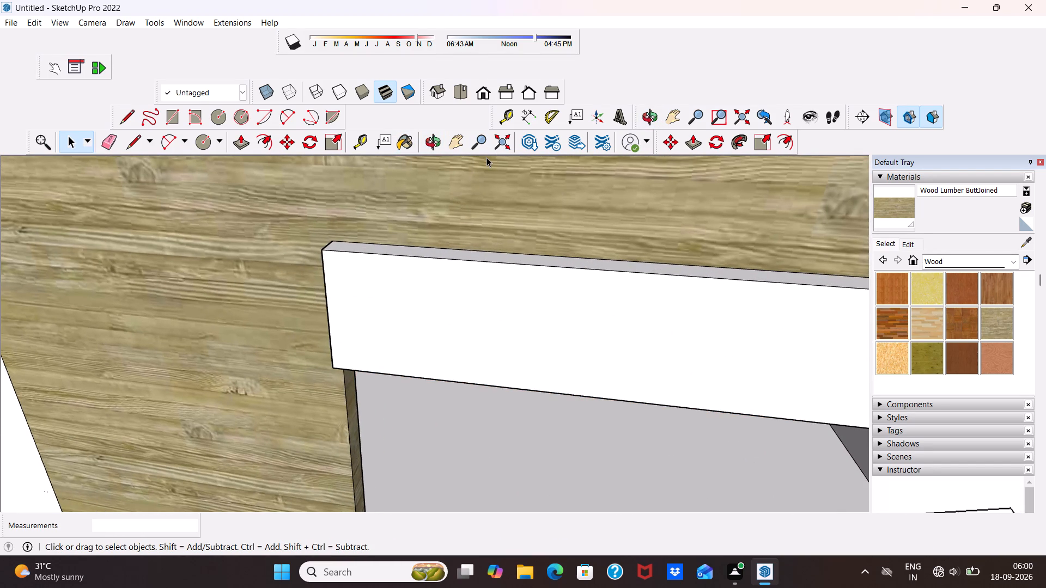
Inspect the wood-clad front elevation as a whole from the front and both front corners.
scroll(486, 158, "down", 18)
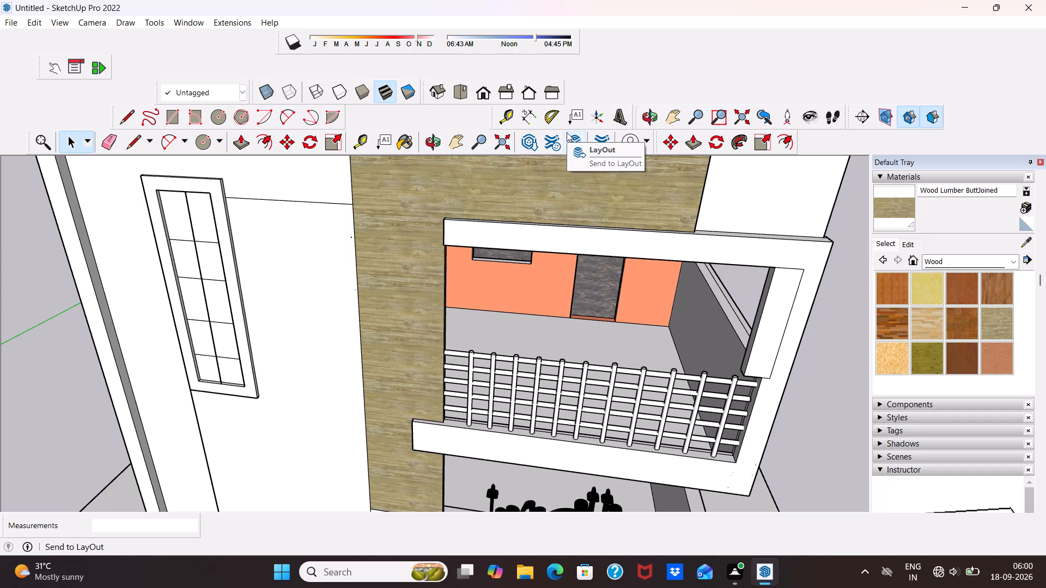
scroll(544, 52, "down", 6)
middle_click_drag(419, 228, 428, 209)
scroll(428, 209, "down", 9)
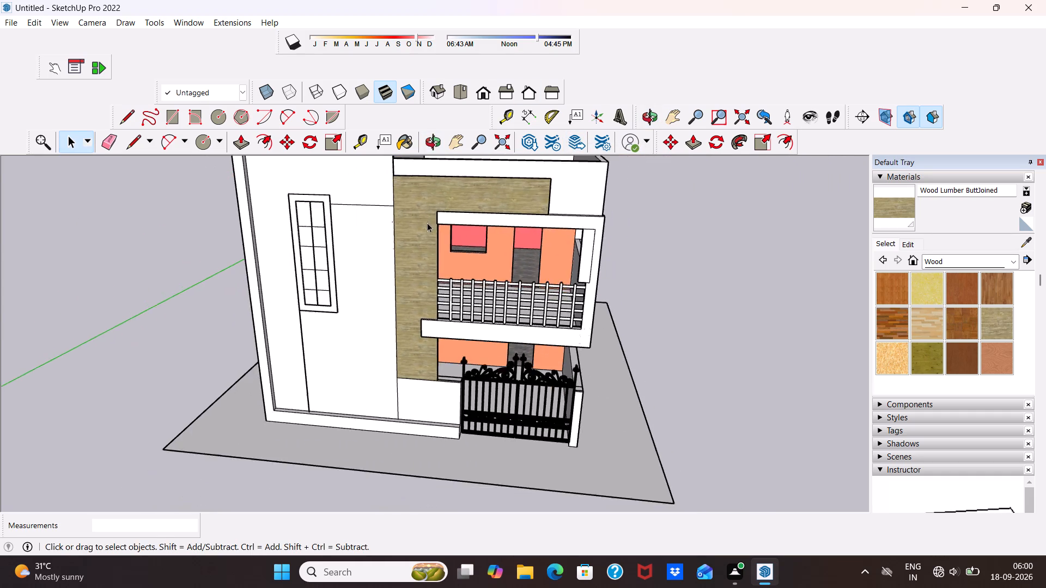
middle_click_drag(427, 223, 558, 188)
scroll(492, 184, "up", 3)
scroll(490, 185, "down", 3)
middle_click_drag(488, 186, 419, 210)
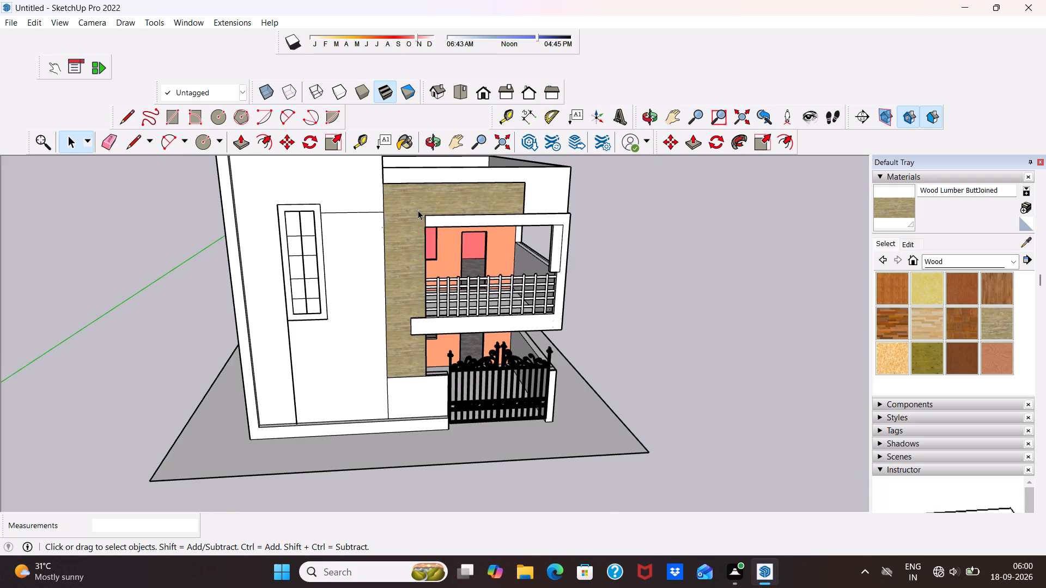
scroll(418, 210, "down", 5)
middle_click_drag(342, 285, 383, 251)
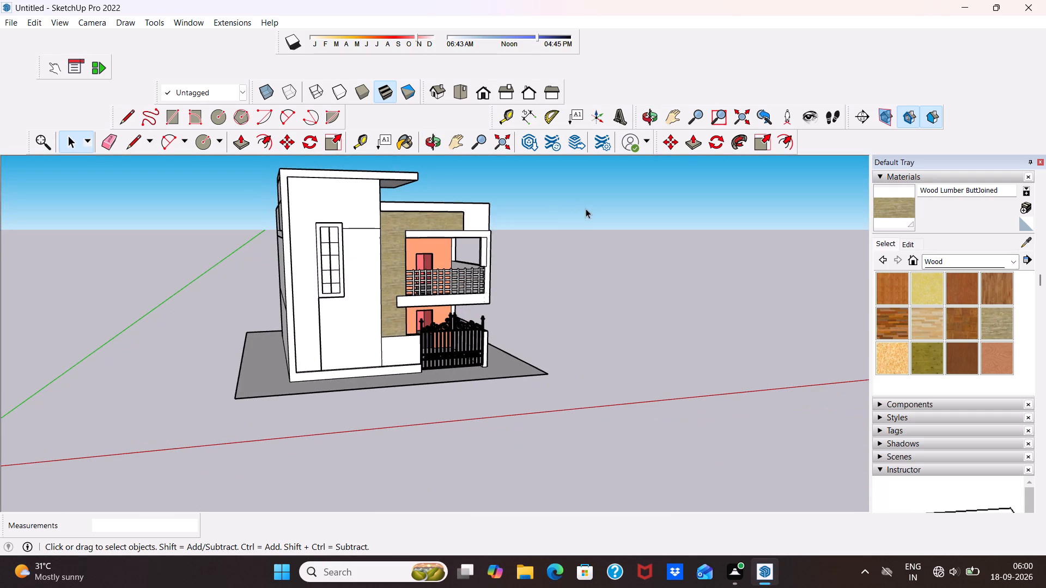
scroll(731, 250, "down", 3)
middle_click_drag(567, 290, 385, 329)
scroll(431, 317, "up", 4)
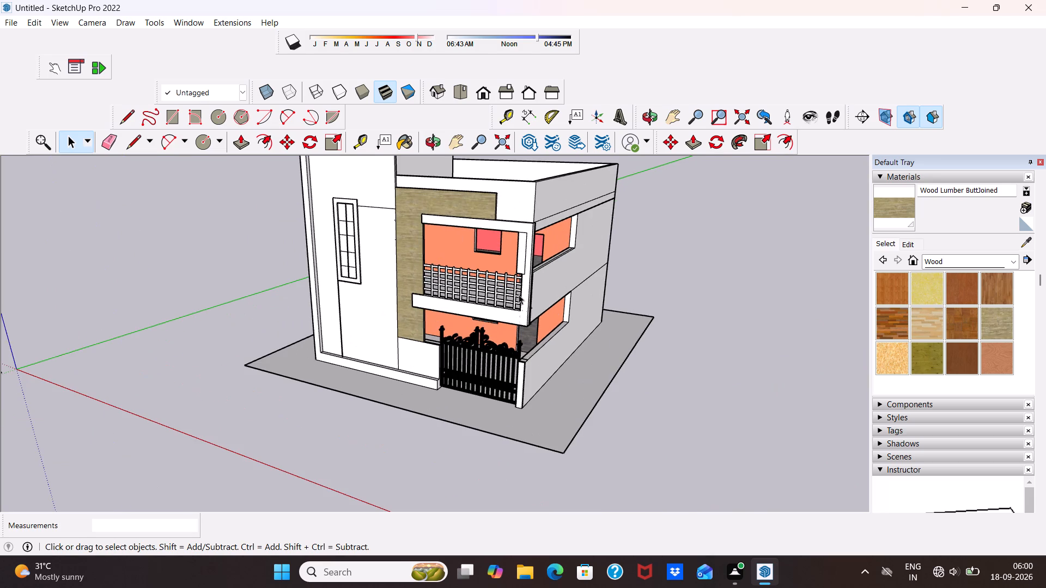
middle_click_drag(519, 294, 605, 280)
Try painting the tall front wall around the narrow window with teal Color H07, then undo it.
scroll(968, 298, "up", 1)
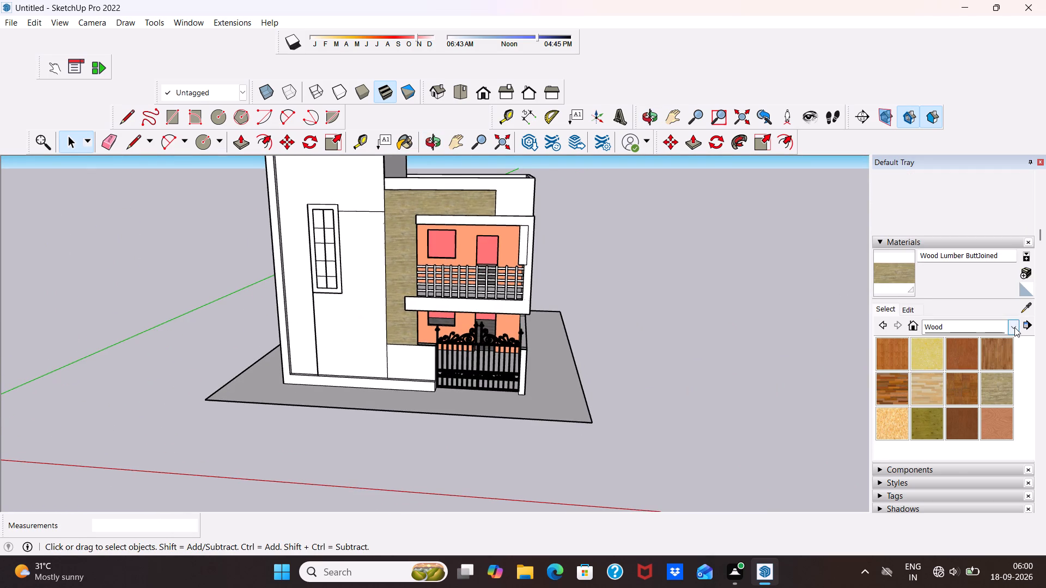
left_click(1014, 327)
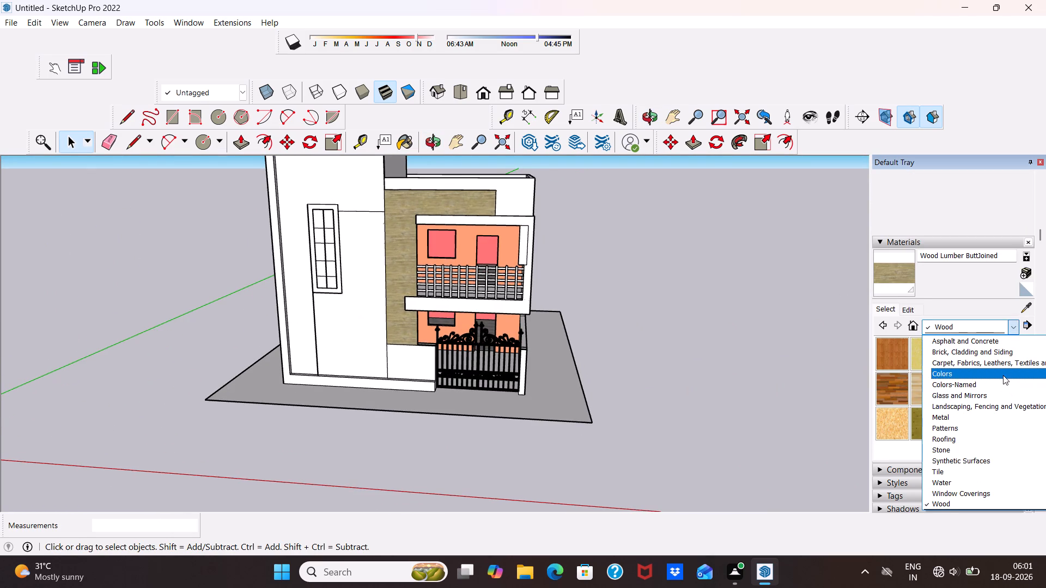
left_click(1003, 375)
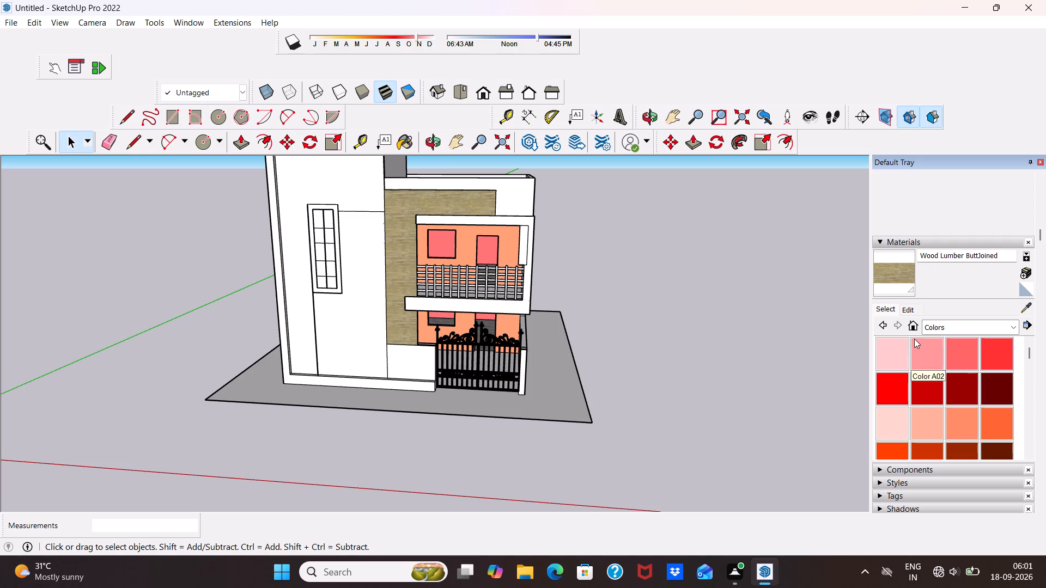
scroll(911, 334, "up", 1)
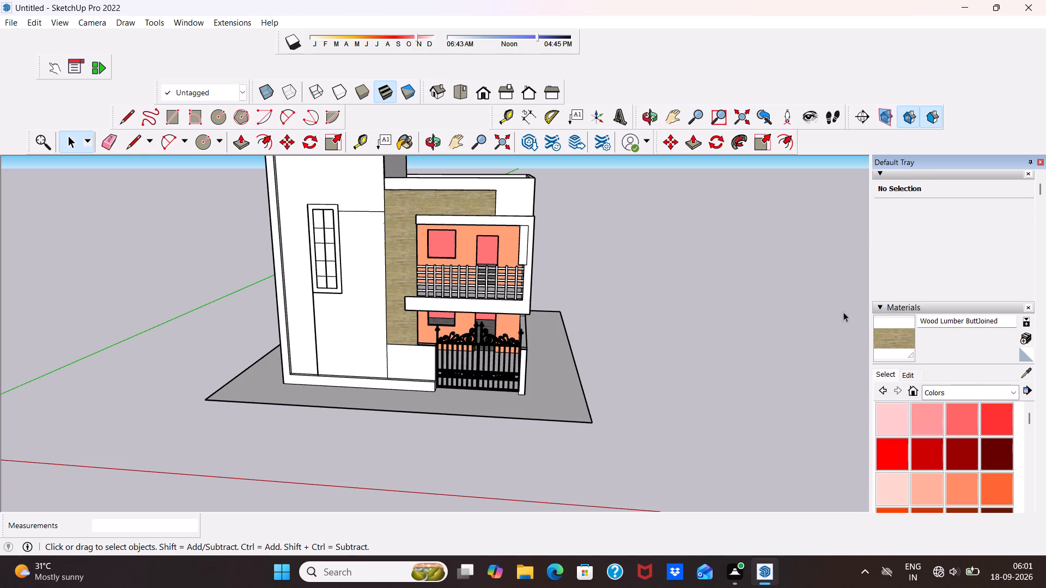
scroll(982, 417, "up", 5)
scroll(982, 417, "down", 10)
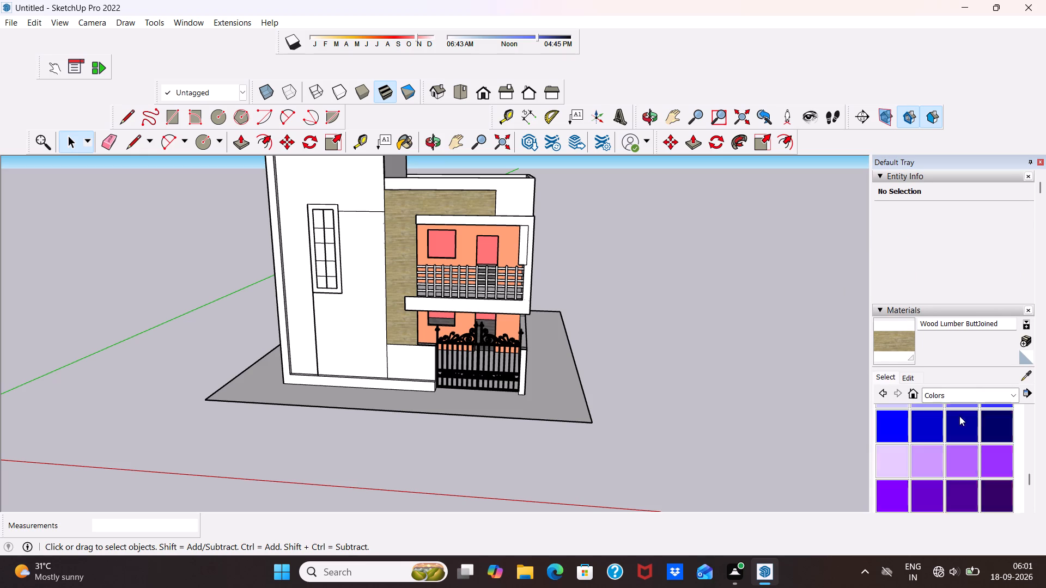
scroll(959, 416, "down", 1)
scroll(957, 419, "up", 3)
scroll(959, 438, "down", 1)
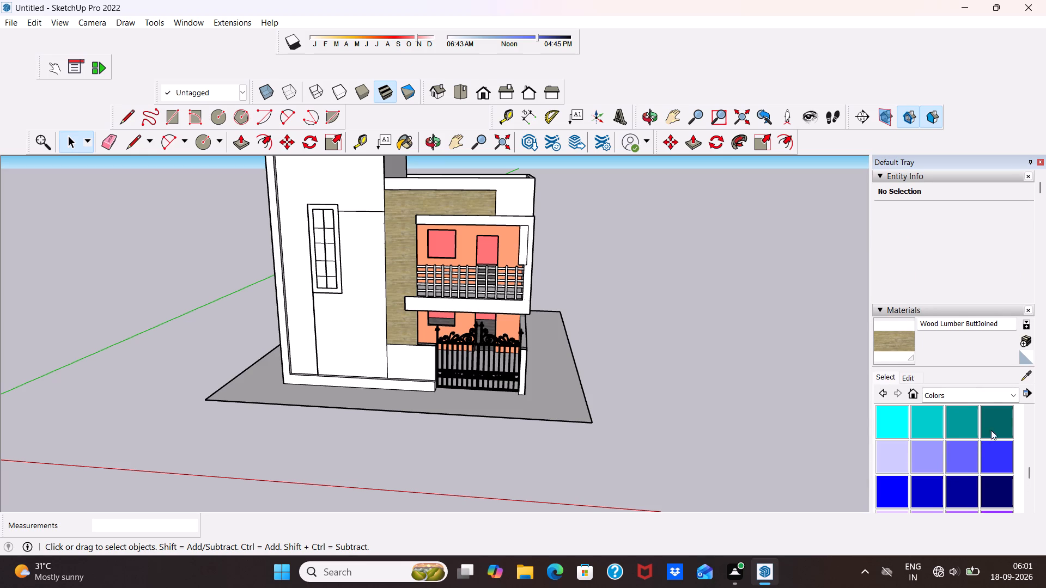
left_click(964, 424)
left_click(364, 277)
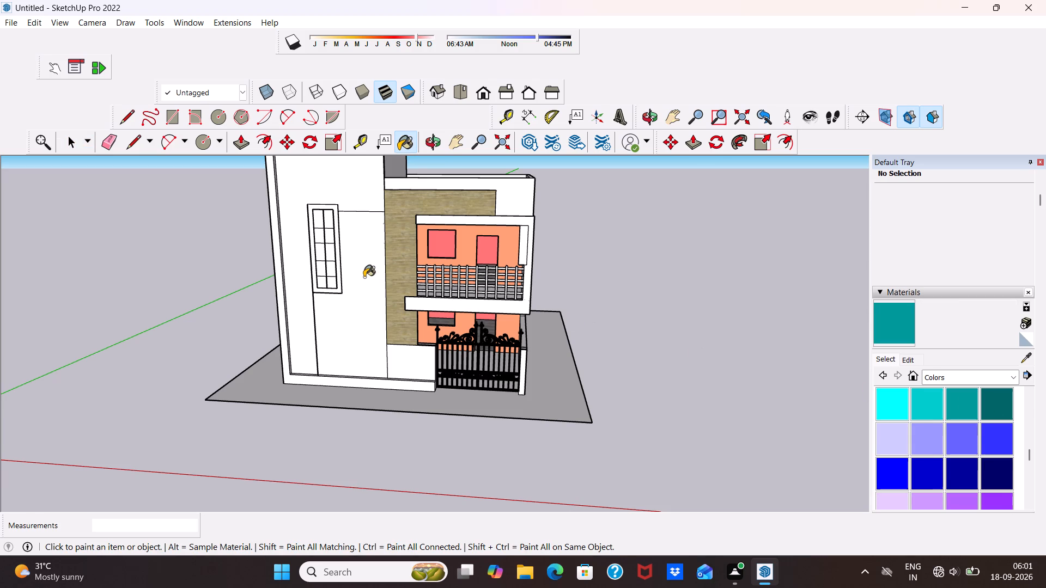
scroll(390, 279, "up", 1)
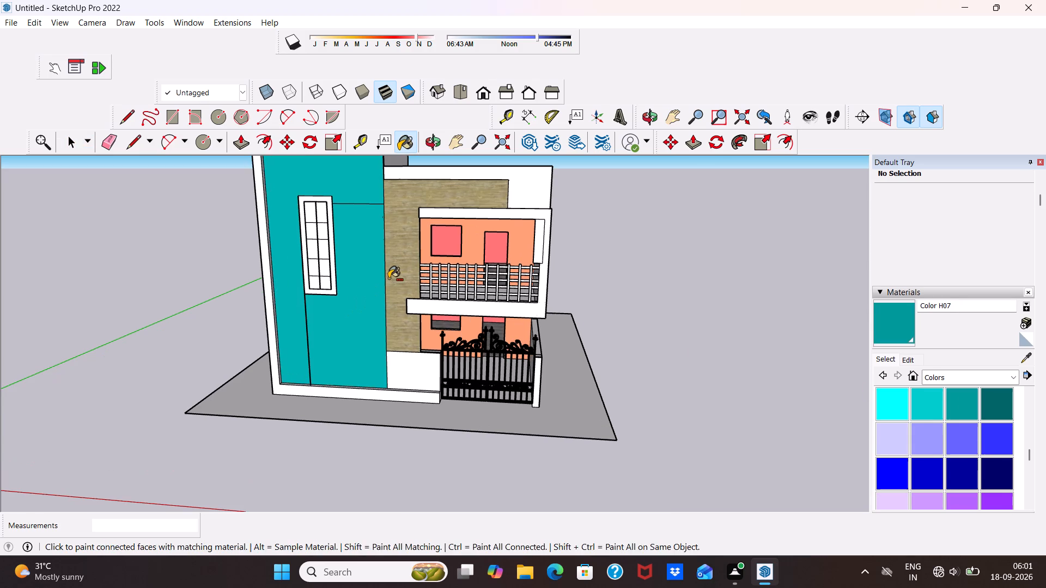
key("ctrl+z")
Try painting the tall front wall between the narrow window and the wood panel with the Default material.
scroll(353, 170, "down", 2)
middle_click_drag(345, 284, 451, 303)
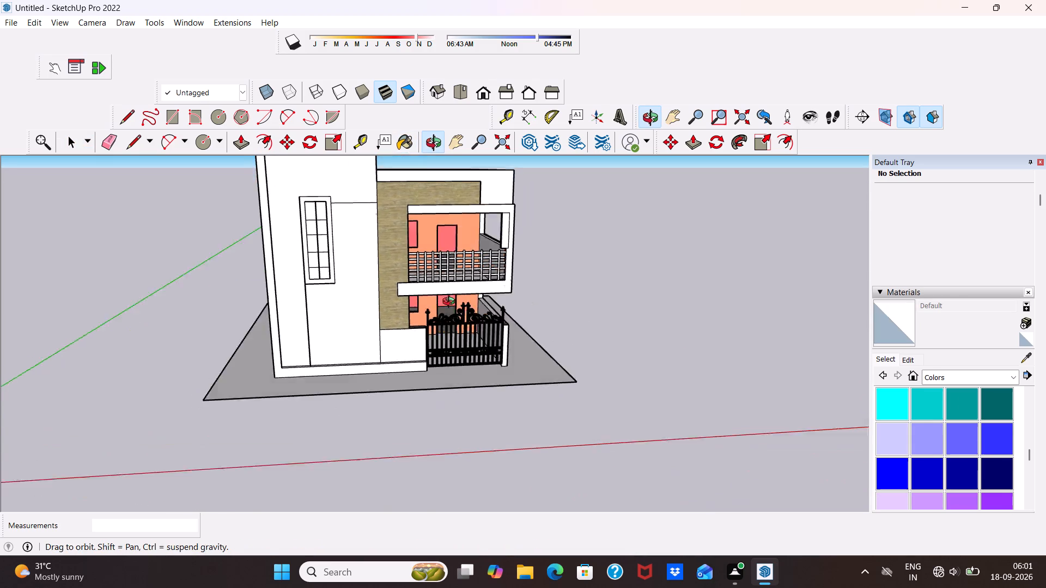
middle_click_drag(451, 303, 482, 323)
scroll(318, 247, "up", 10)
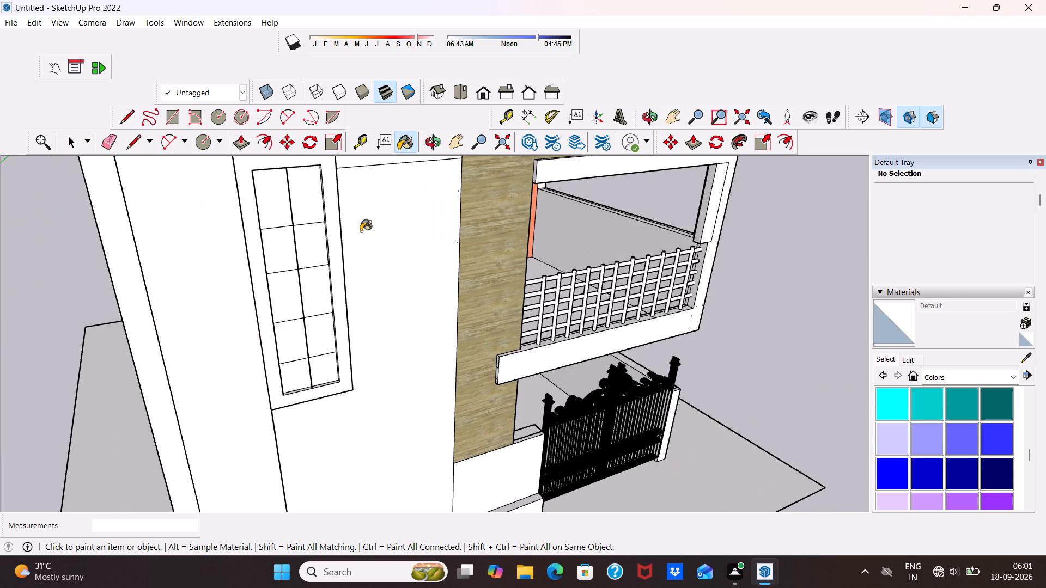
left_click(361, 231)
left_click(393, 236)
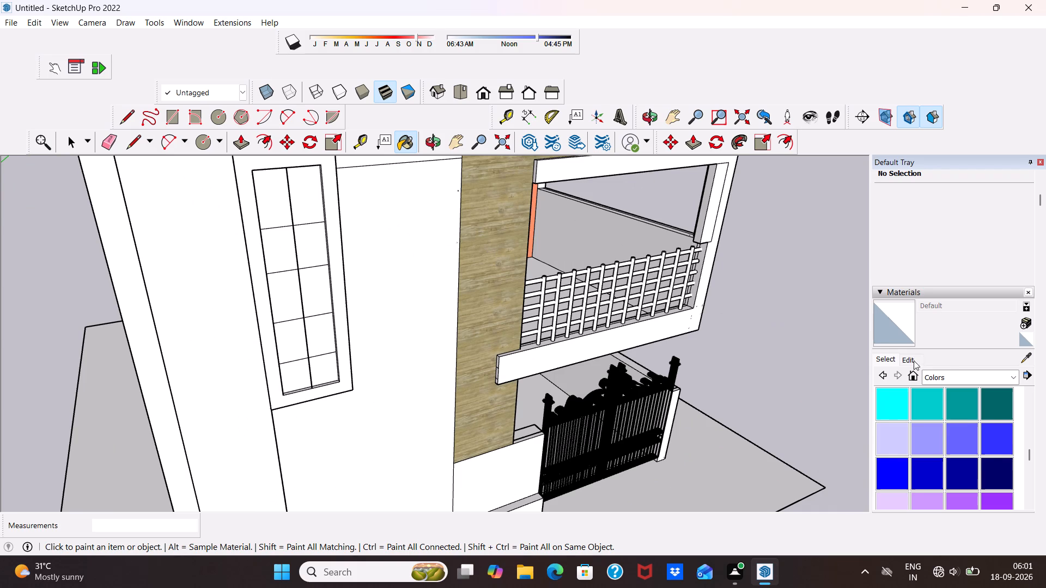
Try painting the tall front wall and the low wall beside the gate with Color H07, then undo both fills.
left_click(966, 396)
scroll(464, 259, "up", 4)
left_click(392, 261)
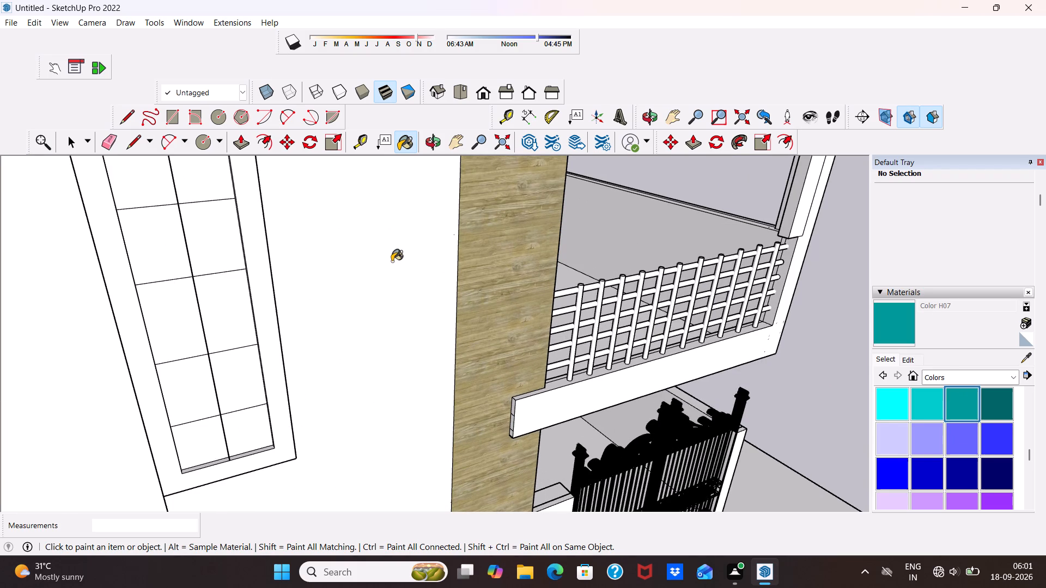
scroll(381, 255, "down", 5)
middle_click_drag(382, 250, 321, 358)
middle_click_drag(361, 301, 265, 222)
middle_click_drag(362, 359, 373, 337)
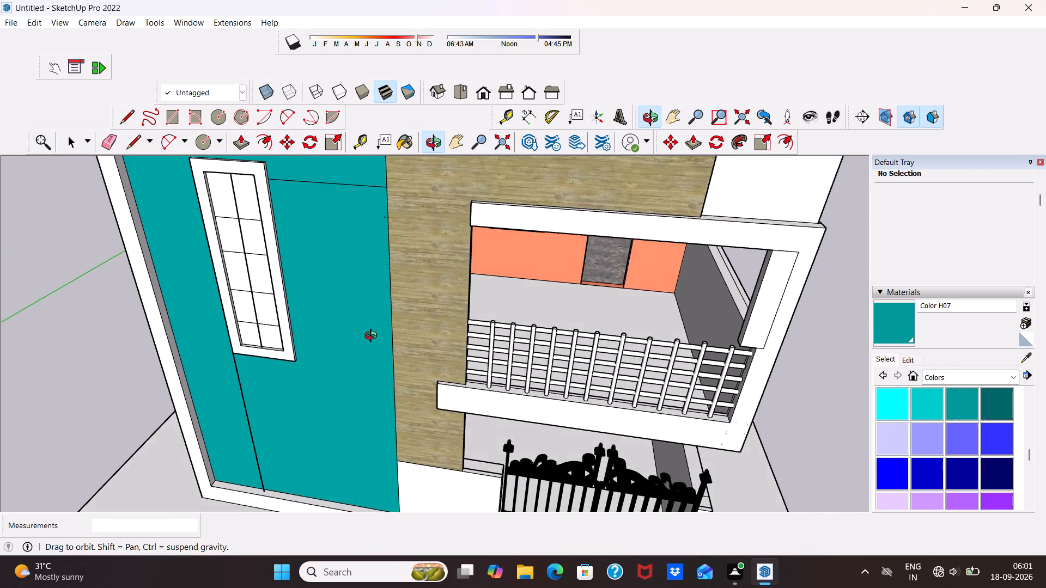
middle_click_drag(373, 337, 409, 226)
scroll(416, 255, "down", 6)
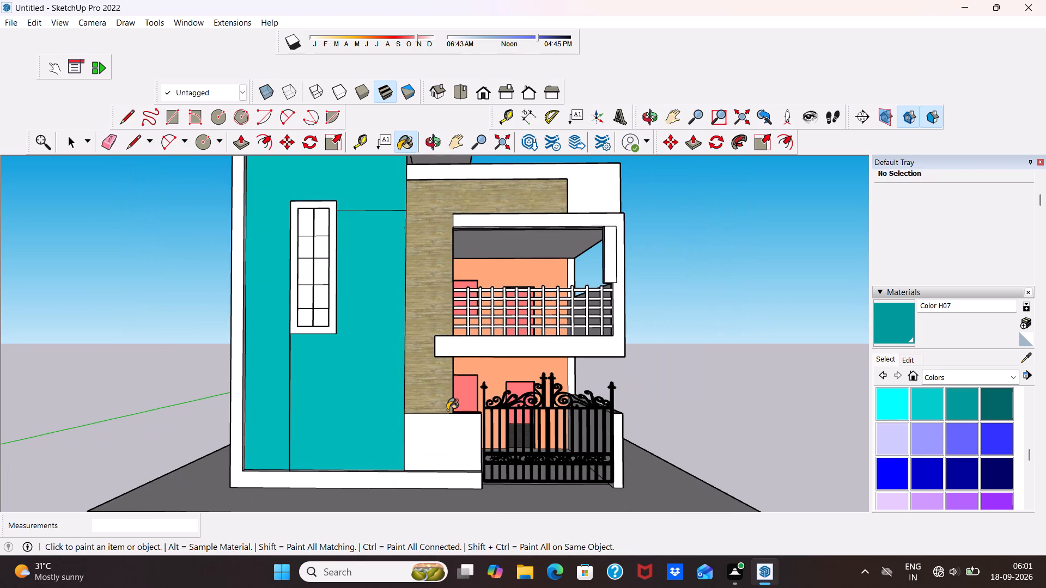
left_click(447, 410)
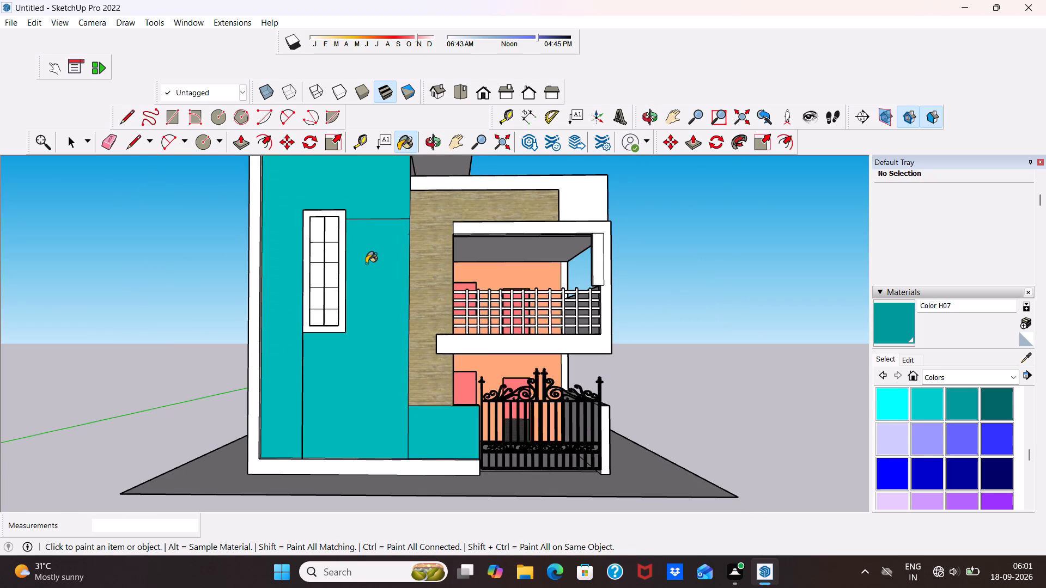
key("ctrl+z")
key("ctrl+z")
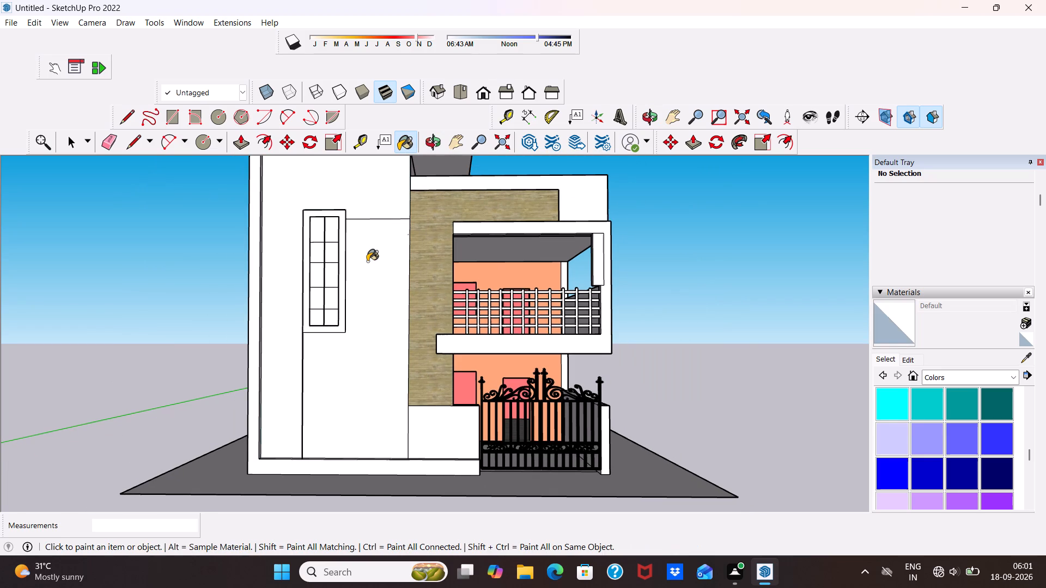
Erase the vertical line running down the front wall from the narrow window's frame to the base.
scroll(366, 304, "down", 1)
middle_click_drag(366, 305, 277, 289)
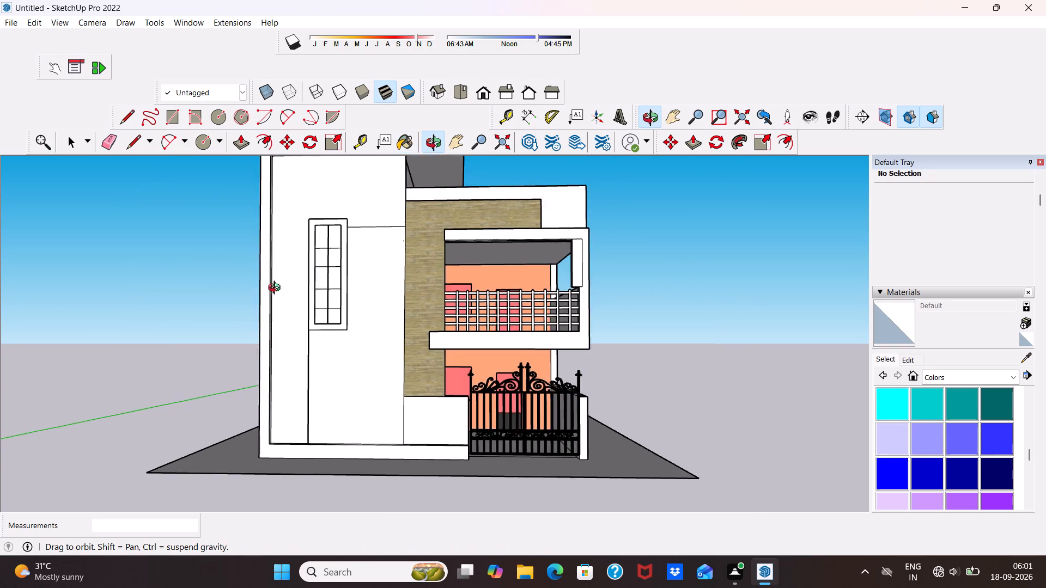
middle_click_drag(277, 289, 235, 340)
scroll(301, 325, "up", 5)
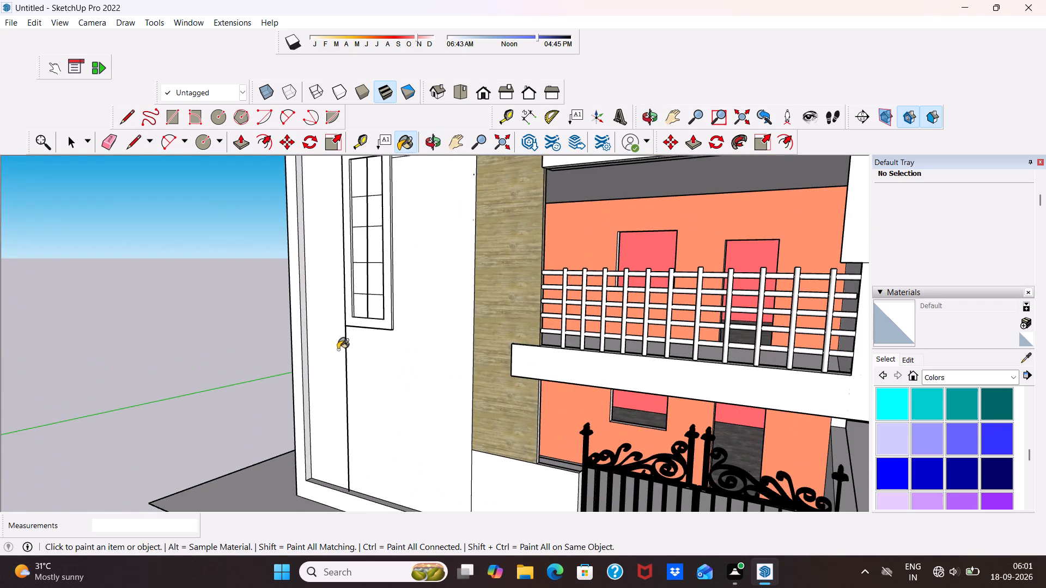
middle_click_drag(343, 353, 181, 245)
scroll(182, 250, "up", 4)
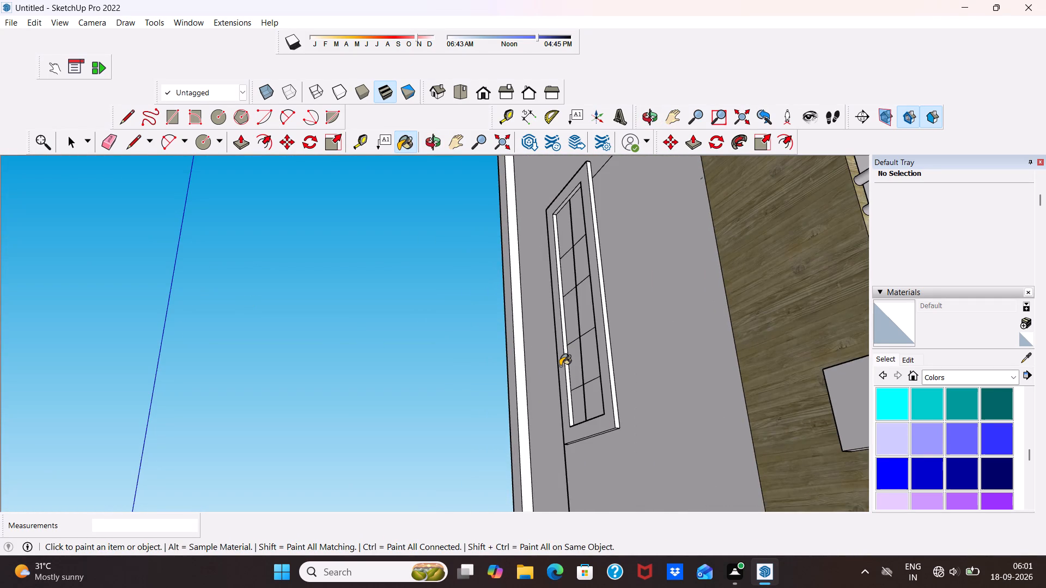
key("ctrl+z")
key("space")
scroll(528, 184, "down", 6)
scroll(588, 239, "down", 4)
middle_click_drag(643, 246, 768, 328)
scroll(562, 275, "up", 4)
scroll(458, 270, "up", 5)
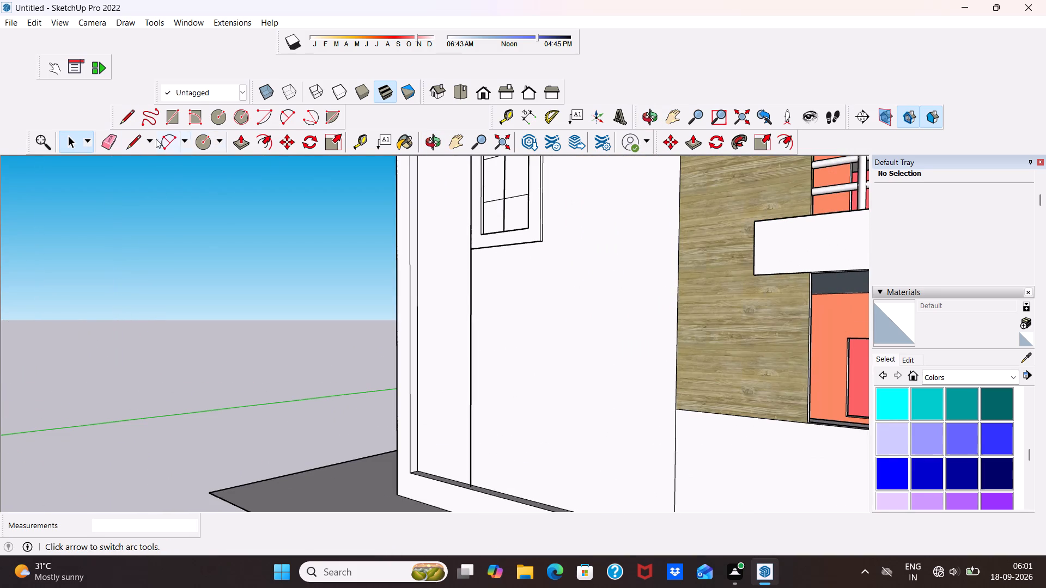
left_click(107, 145)
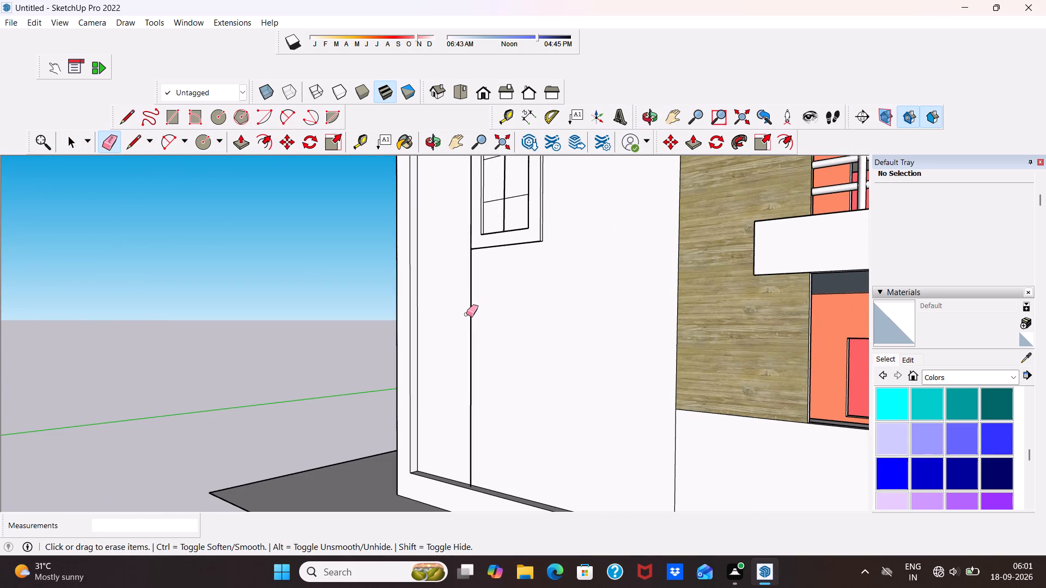
left_click(470, 314)
Draw a vertical line about 10' 6" long from the narrow window frame's outer lower corner down to the front wall's base edge.
middle_click_drag(464, 274, 516, 184)
scroll(515, 185, "up", 4)
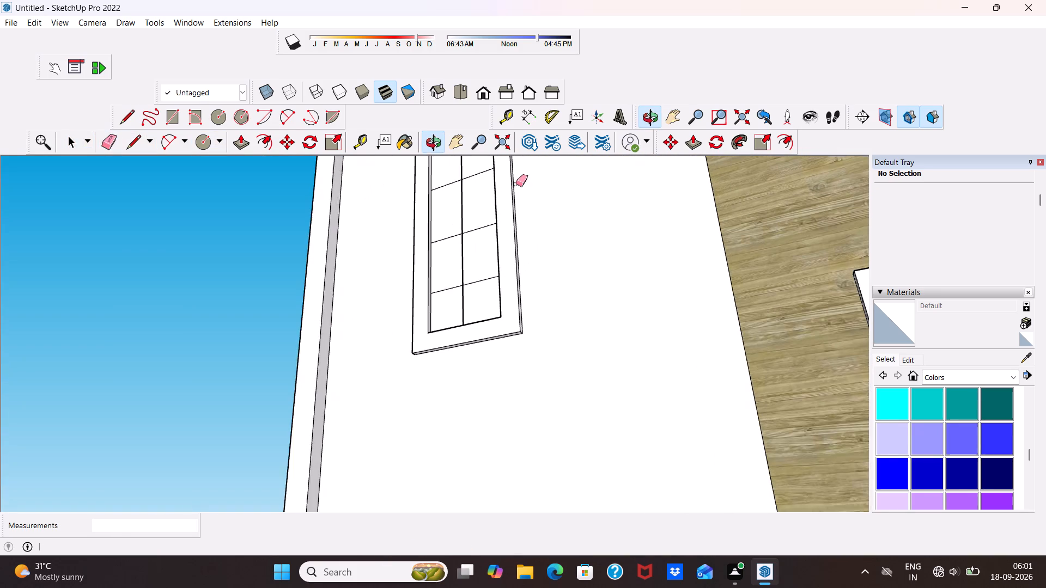
middle_click_drag(429, 338, 450, 255)
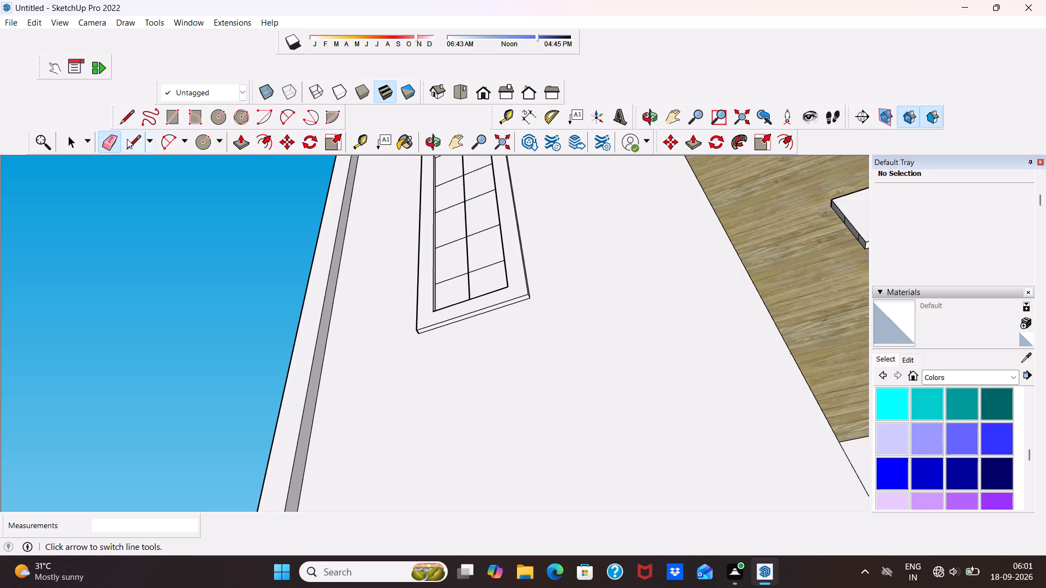
left_click(127, 138)
scroll(301, 284, "down", 5)
scroll(384, 320, "up", 8)
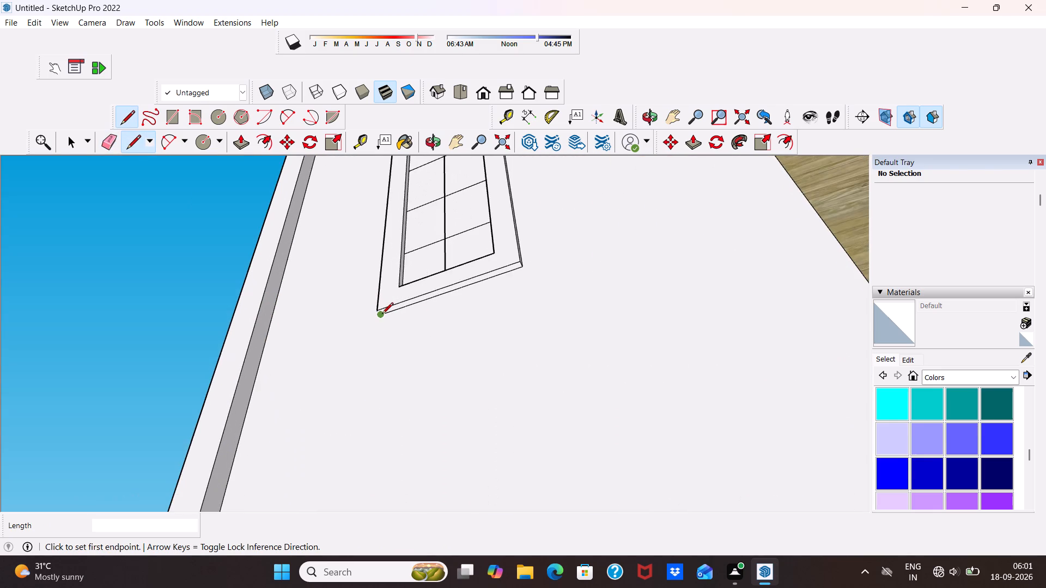
scroll(382, 315, "up", 1)
left_click(379, 316)
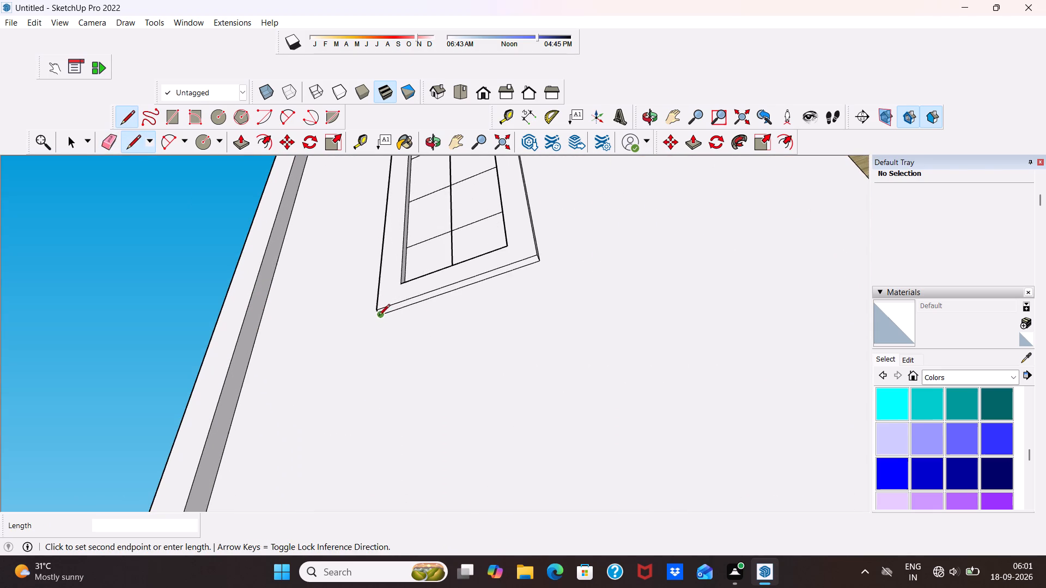
scroll(377, 308, "down", 10)
middle_click(381, 383)
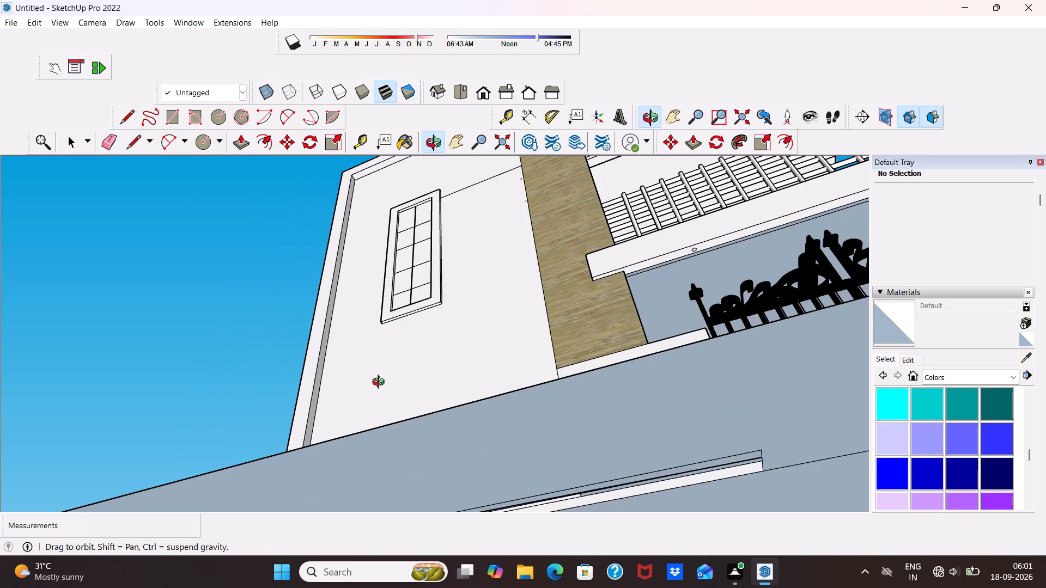
scroll(378, 373, "up", 2)
scroll(378, 373, "down", 4)
scroll(391, 291, "up", 2)
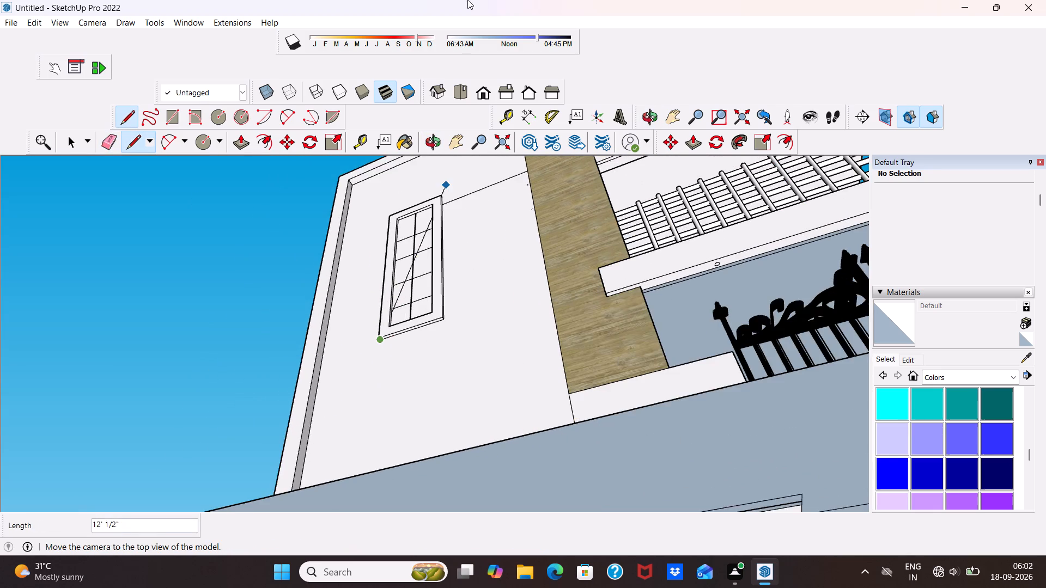
scroll(467, 8, "down", 5)
scroll(377, 253, "down", 4)
middle_click_drag(399, 261, 413, 419)
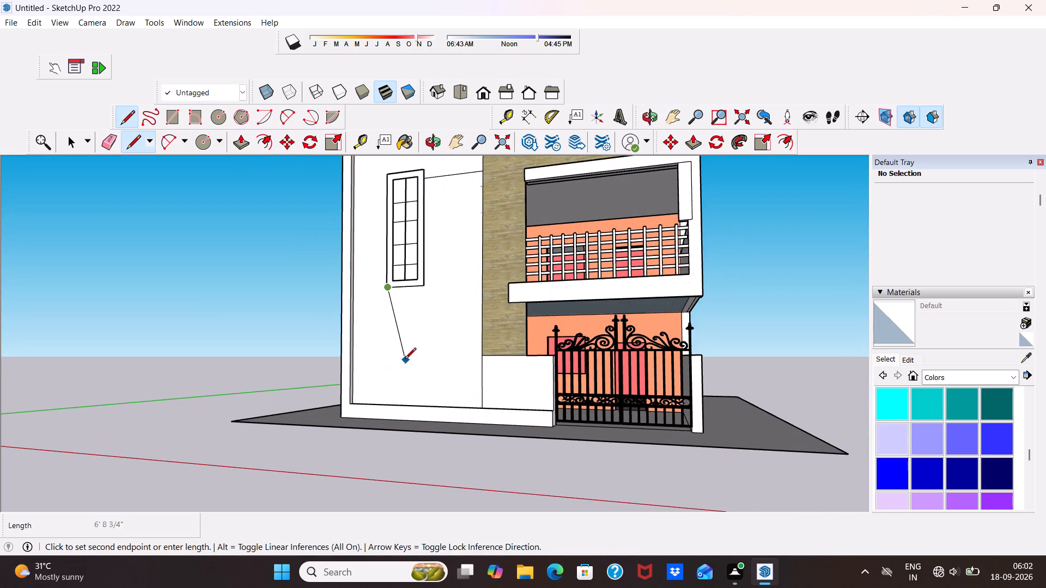
scroll(383, 380, "up", 7)
middle_click_drag(386, 401, 387, 401)
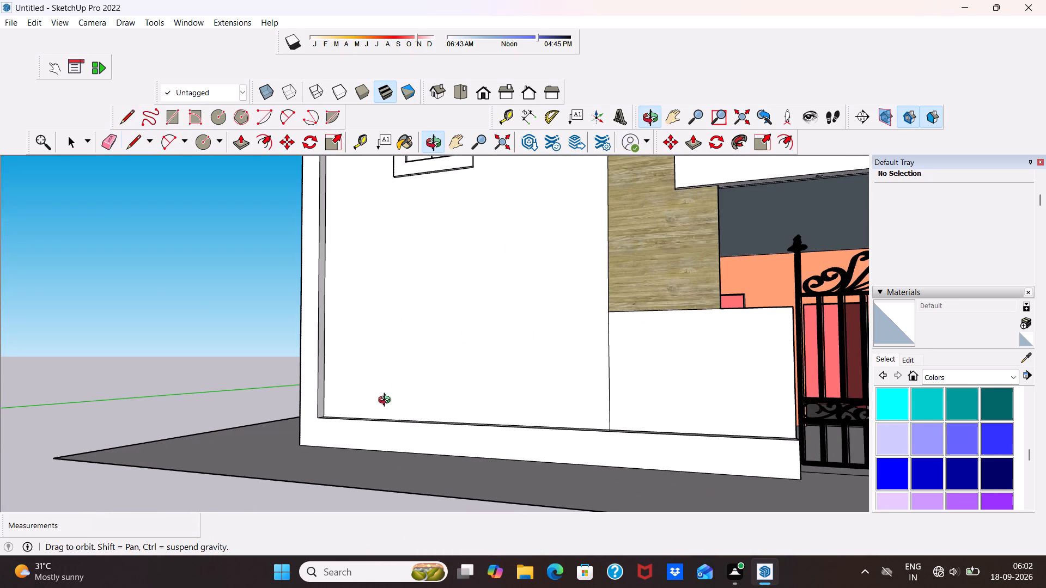
middle_click_drag(387, 401, 375, 464)
scroll(403, 397, "up", 4)
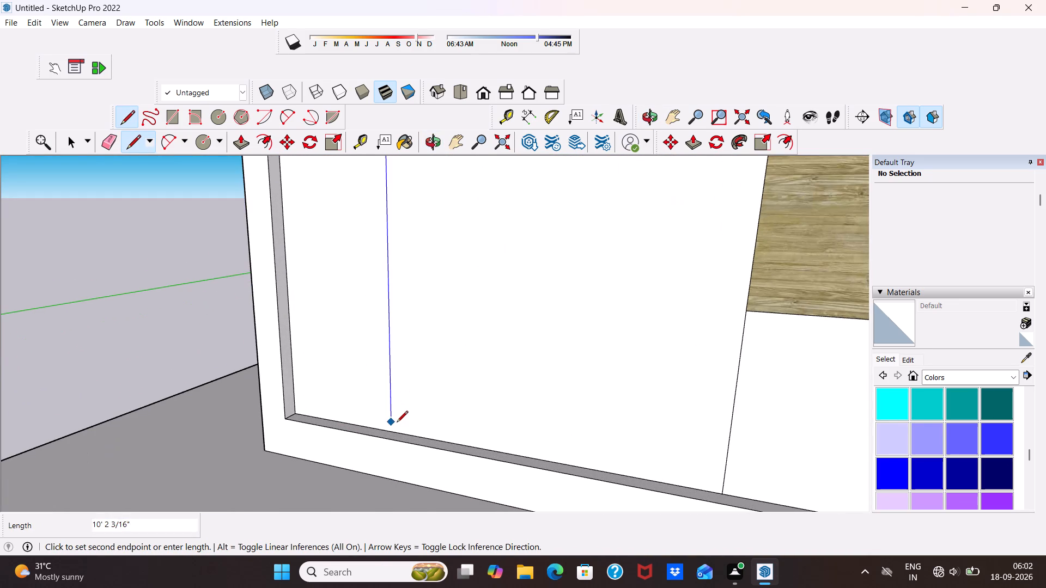
left_click(396, 430)
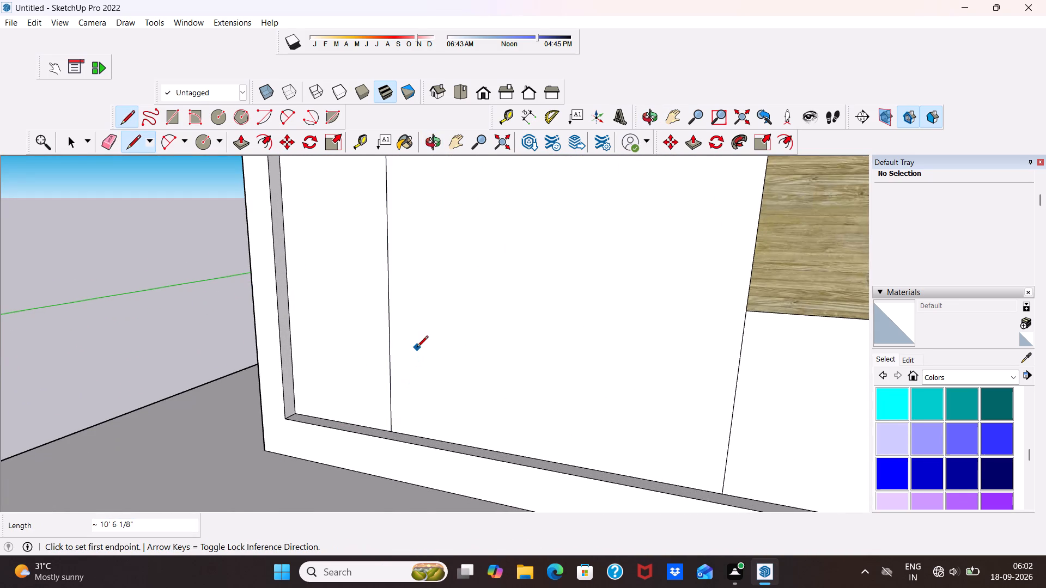
key("space")
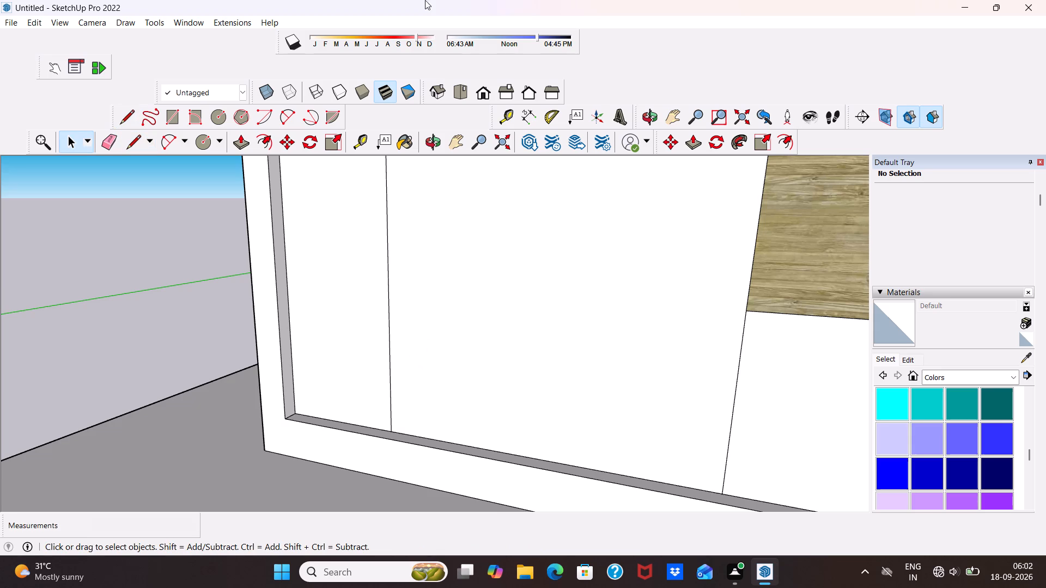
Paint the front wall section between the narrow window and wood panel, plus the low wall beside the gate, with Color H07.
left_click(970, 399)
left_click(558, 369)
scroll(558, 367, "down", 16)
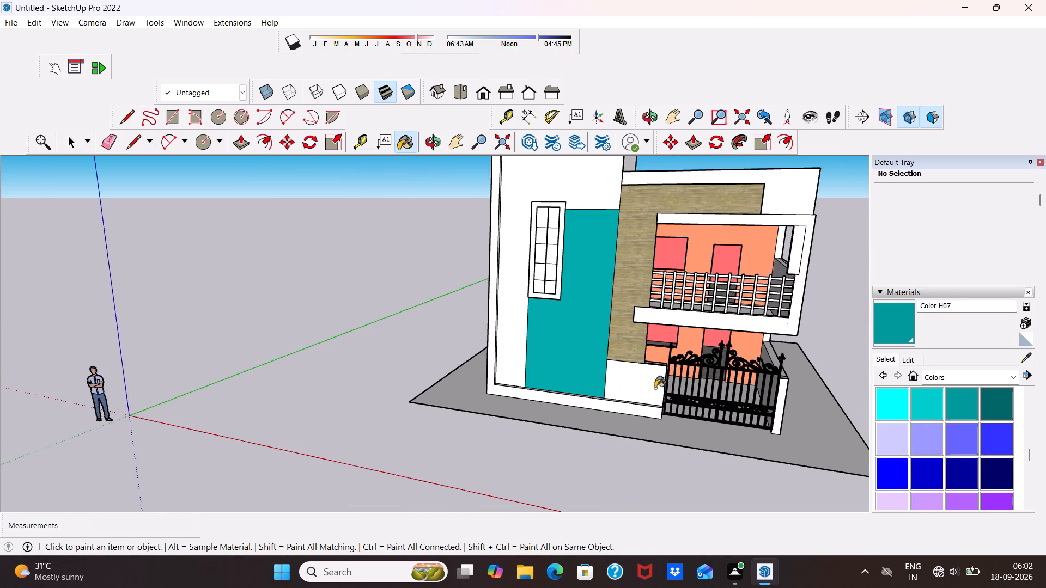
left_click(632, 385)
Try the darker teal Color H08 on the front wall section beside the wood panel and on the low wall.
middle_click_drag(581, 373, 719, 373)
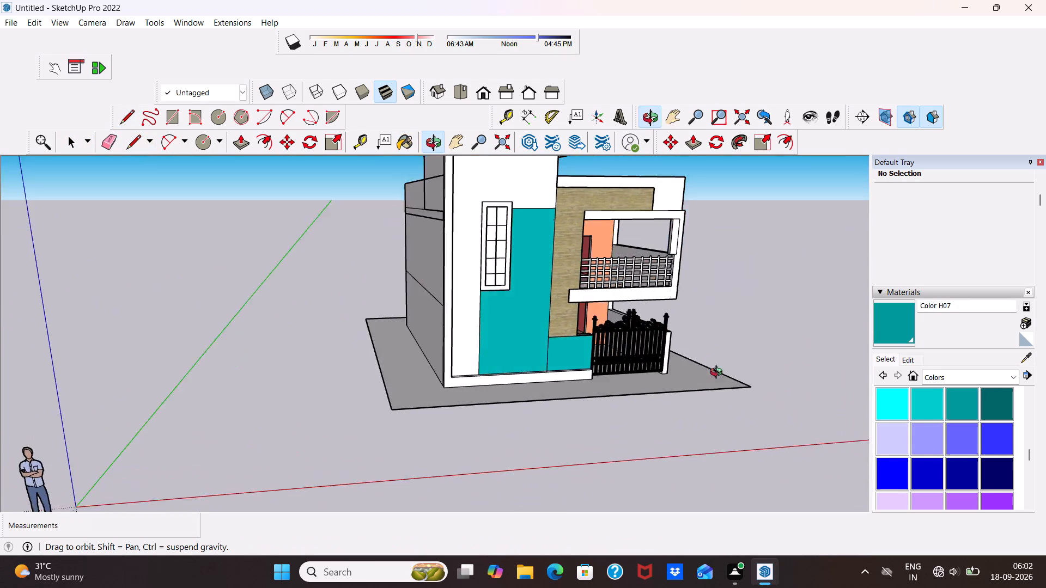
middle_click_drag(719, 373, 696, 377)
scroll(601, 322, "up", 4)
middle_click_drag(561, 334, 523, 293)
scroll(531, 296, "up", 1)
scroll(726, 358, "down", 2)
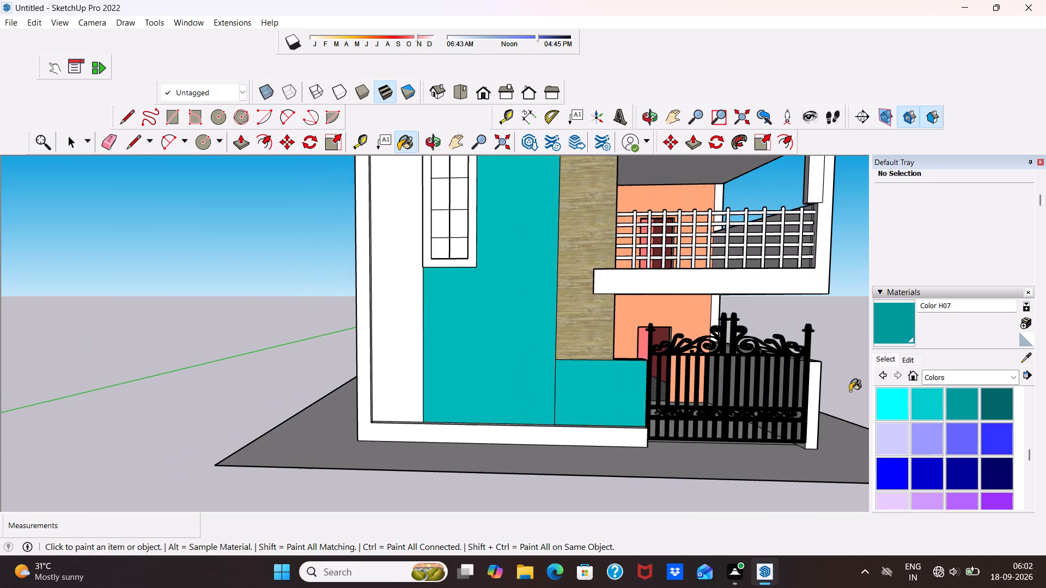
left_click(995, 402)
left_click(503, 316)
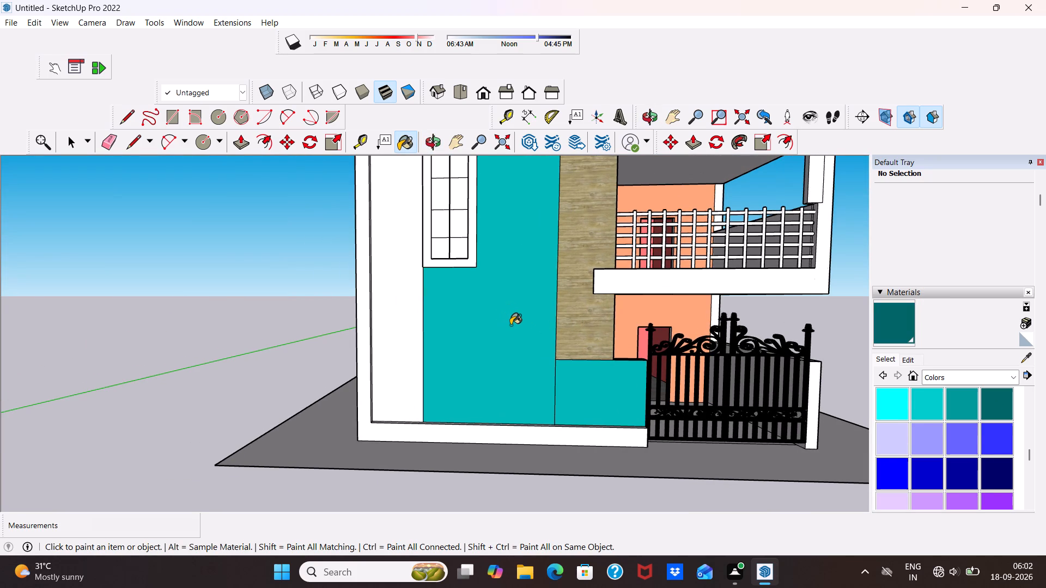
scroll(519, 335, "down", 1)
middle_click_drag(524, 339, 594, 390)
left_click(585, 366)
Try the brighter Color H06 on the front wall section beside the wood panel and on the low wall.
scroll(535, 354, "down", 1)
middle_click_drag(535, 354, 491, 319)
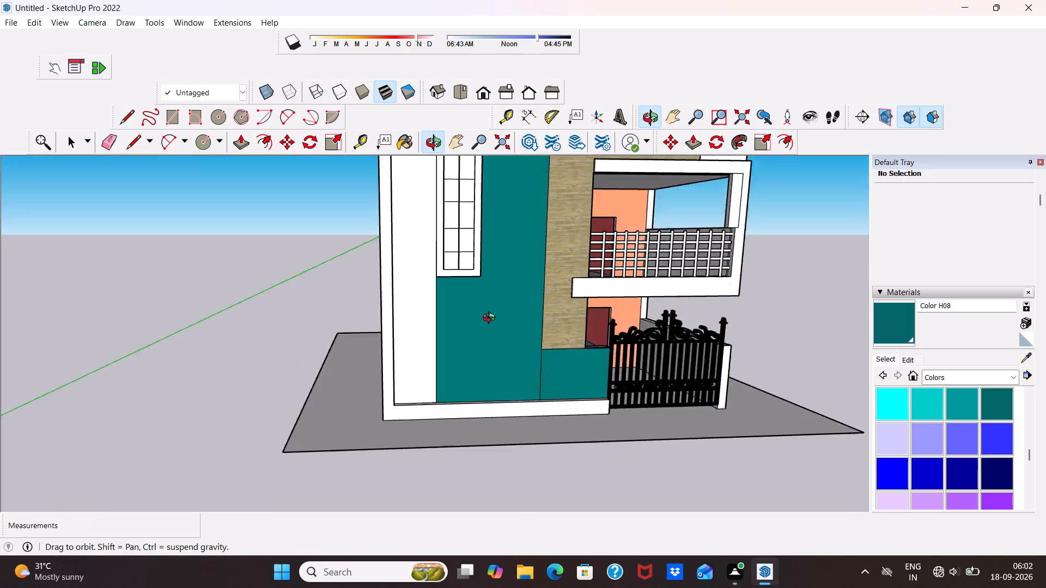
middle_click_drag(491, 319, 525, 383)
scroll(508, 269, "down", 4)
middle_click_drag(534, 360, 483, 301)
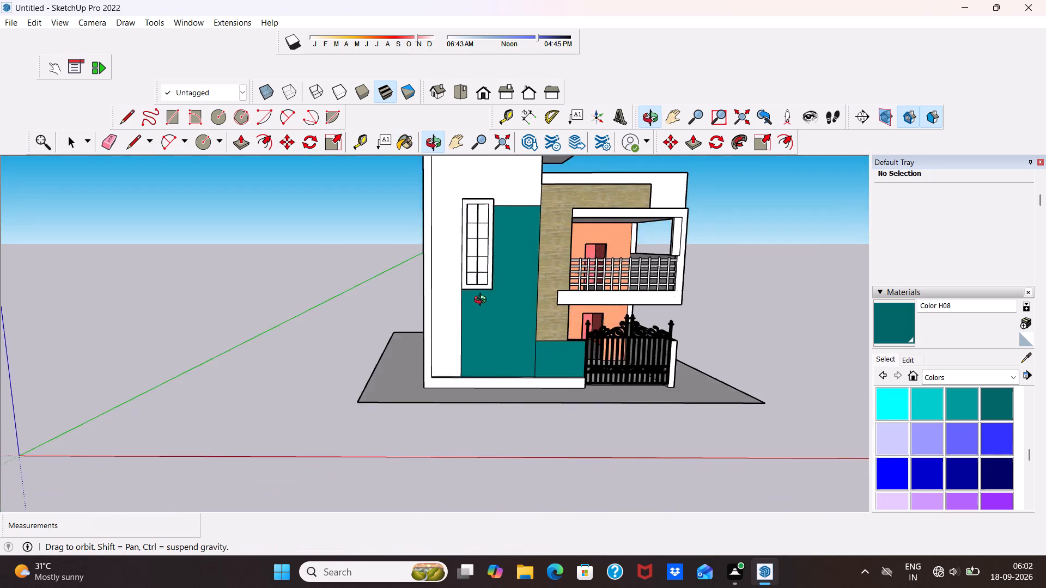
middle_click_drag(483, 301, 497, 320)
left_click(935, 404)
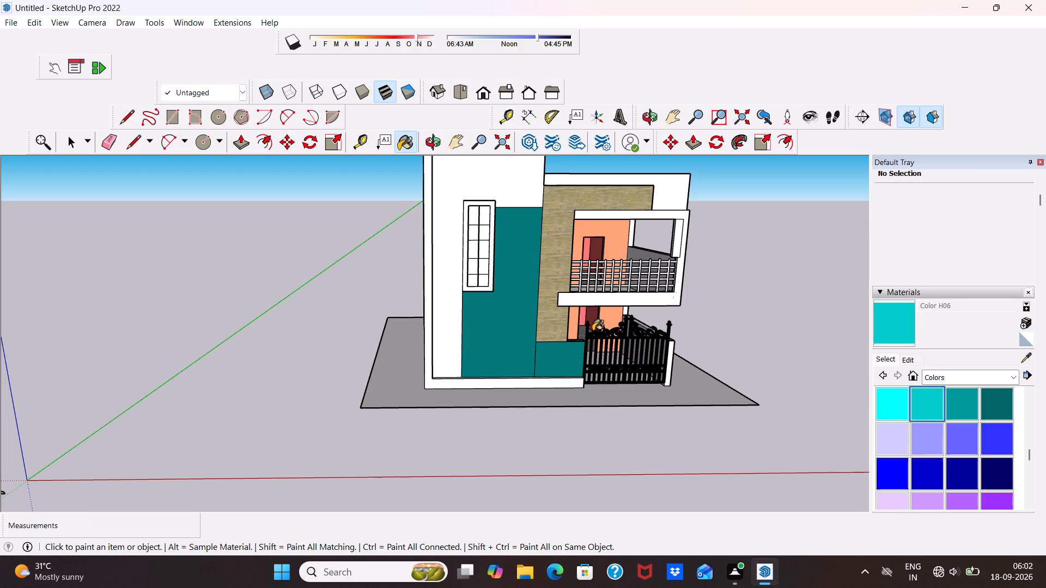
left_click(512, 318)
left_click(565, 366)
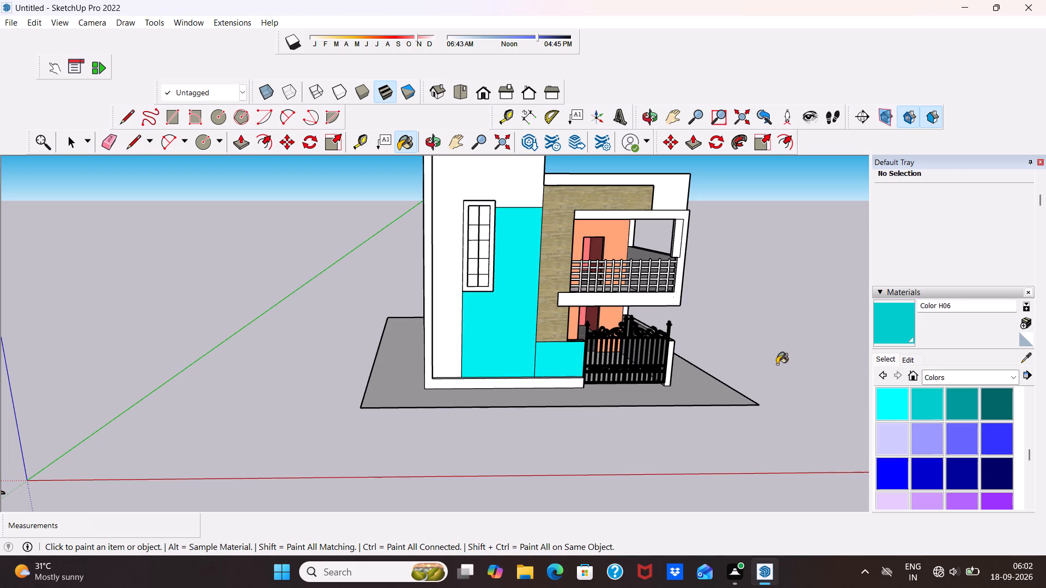
Repaint the front wall section beside the wood panel and the low gate-side wall with Color H07, then review the elevation.
left_click(960, 403)
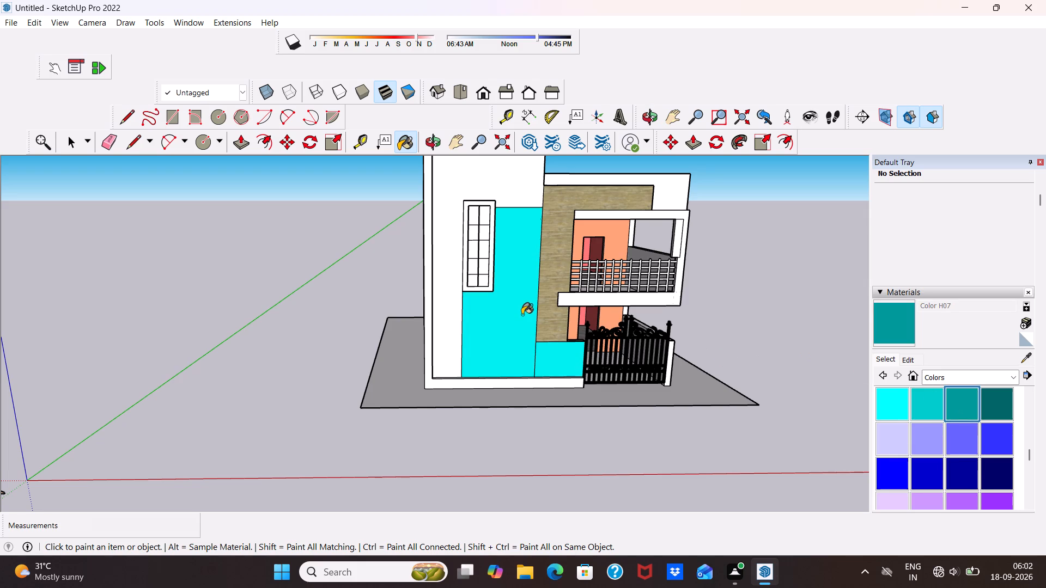
left_click(522, 315)
left_click(566, 357)
middle_click_drag(566, 357, 393, 304)
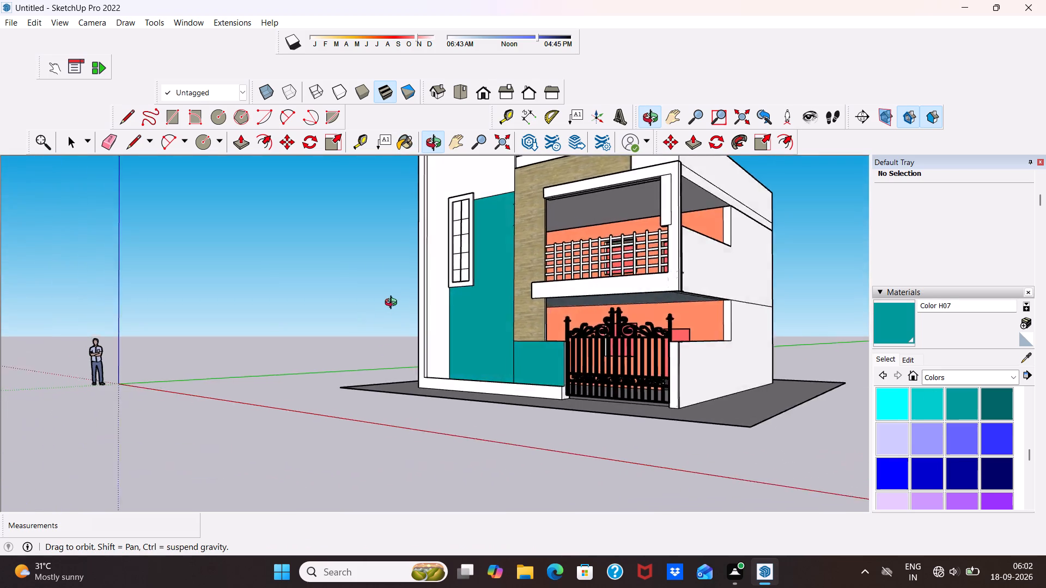
middle_click_drag(393, 304, 527, 341)
scroll(538, 320, "up", 1)
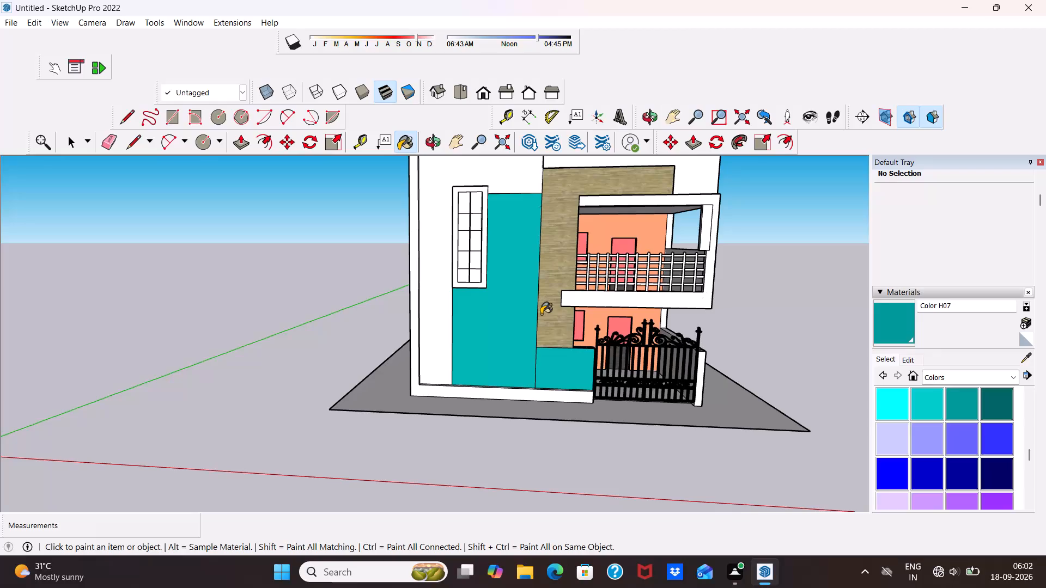
scroll(566, 330, "down", 1)
scroll(895, 378, "up", 2)
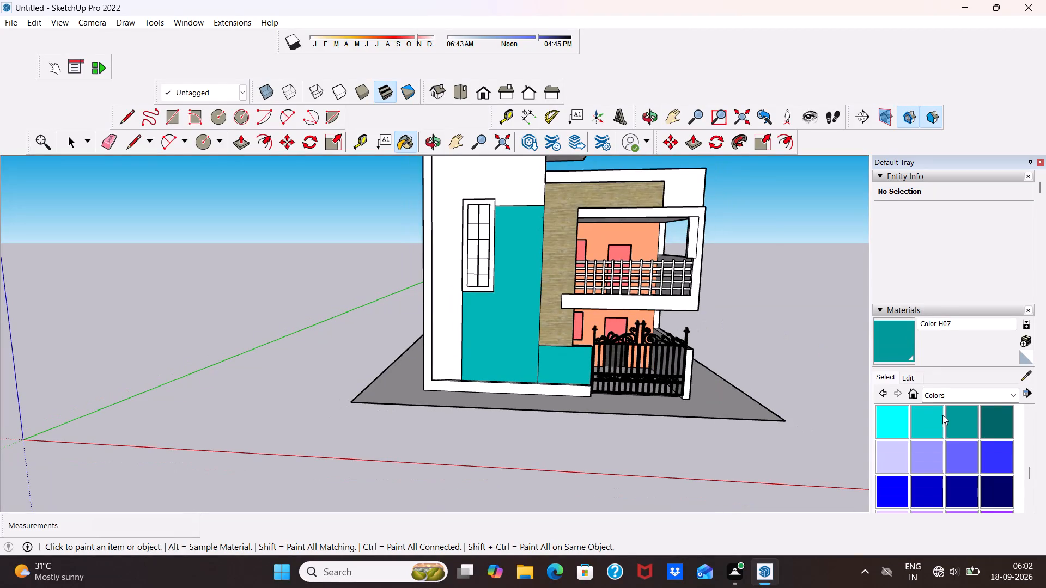
Paint the front face of the balcony's surrounding frame with the brighter teal Color H06.
left_click(932, 414)
scroll(677, 230, "up", 8)
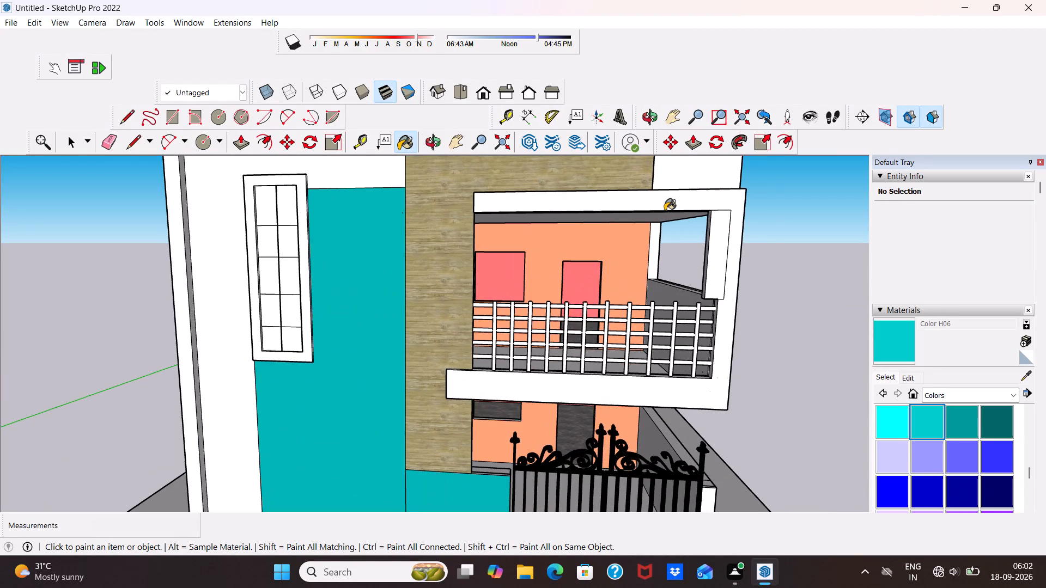
scroll(513, 255, "down", 2)
left_click(569, 216)
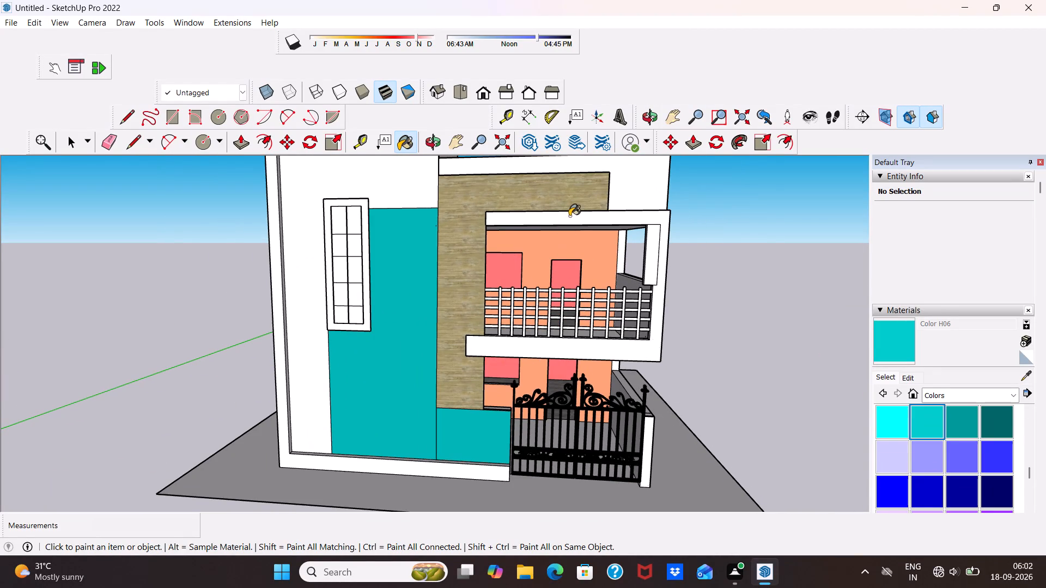
Paint the exposed faces of the short post hanging inside the balcony frame with Color H06.
middle_click_drag(632, 357, 410, 374)
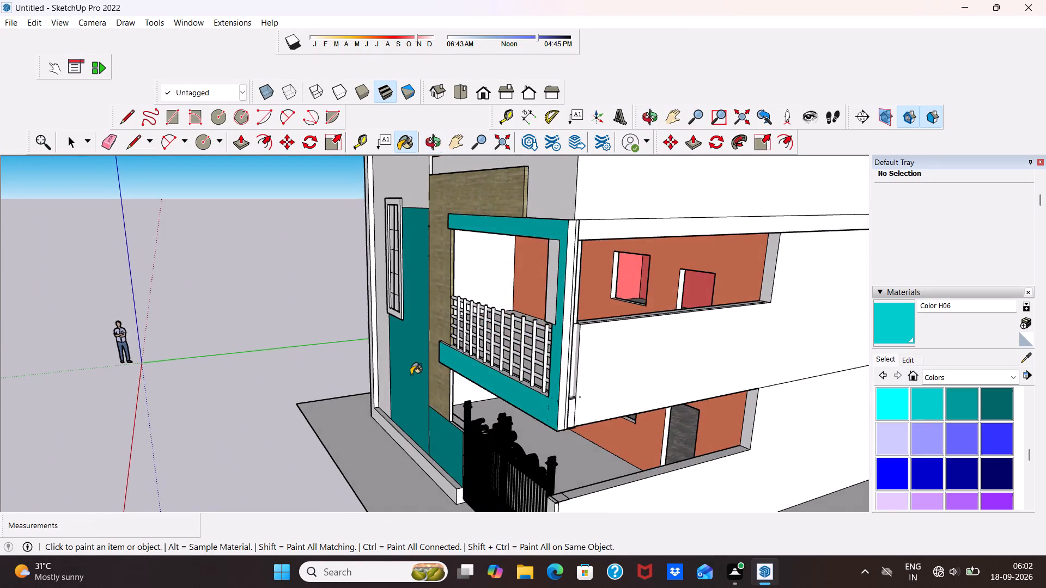
scroll(521, 339, "up", 4)
scroll(545, 267, "up", 3)
left_click(559, 286)
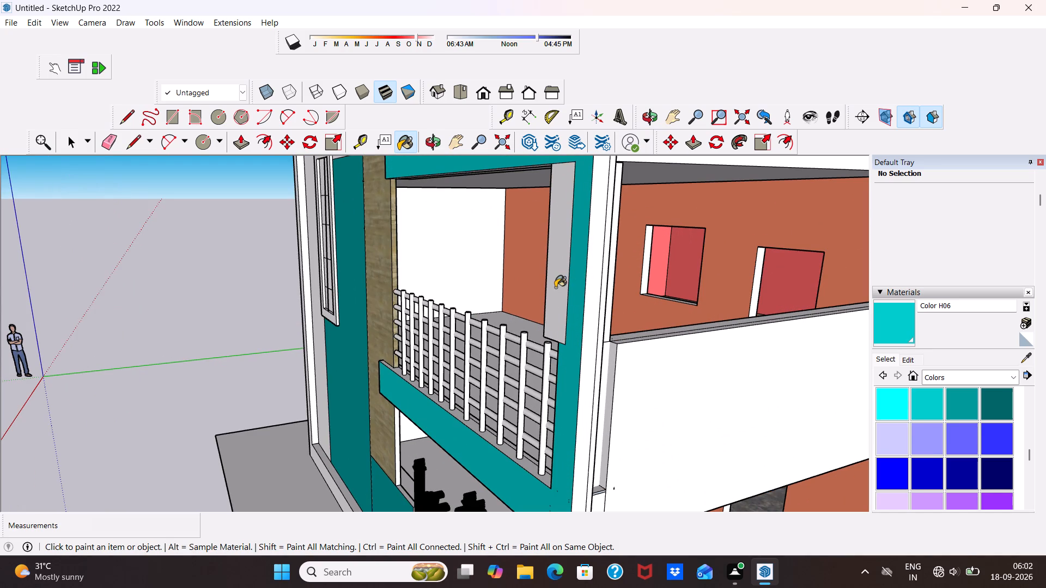
middle_click_drag(555, 287, 743, 328)
scroll(607, 260, "up", 1)
scroll(607, 260, "down", 1)
middle_click_drag(607, 260, 758, 283)
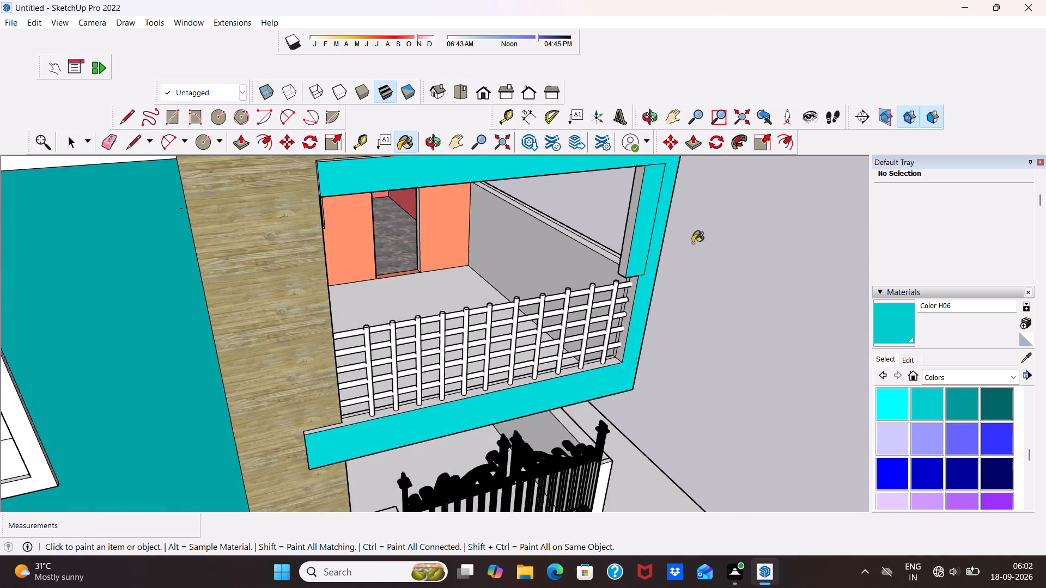
scroll(649, 223, "up", 2)
left_click(623, 231)
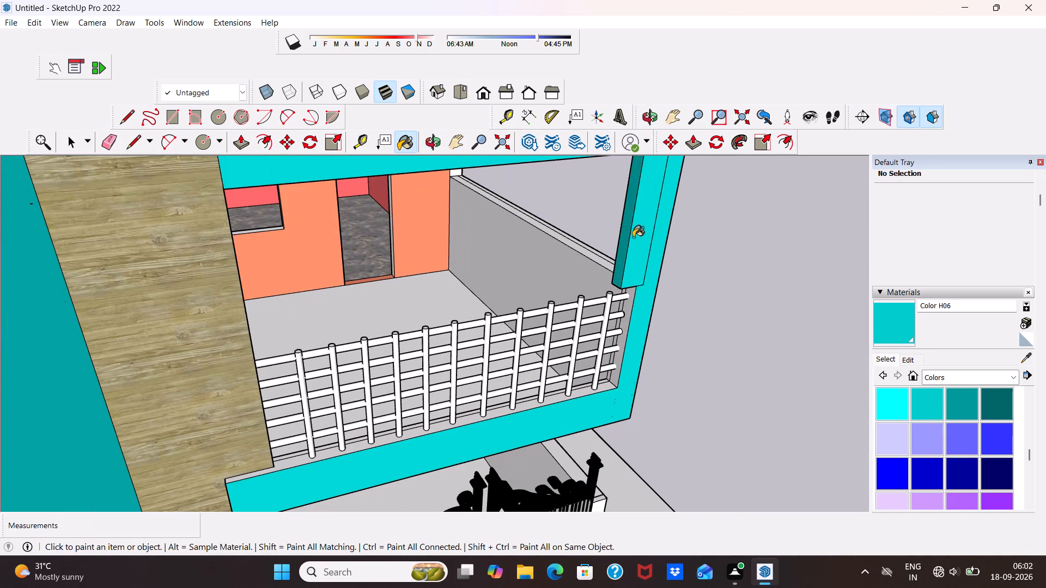
Paint the balcony frame's outer side face and the top face of its upper beam with Color H06.
middle_click_drag(633, 237, 275, 246)
scroll(494, 328, "up", 2)
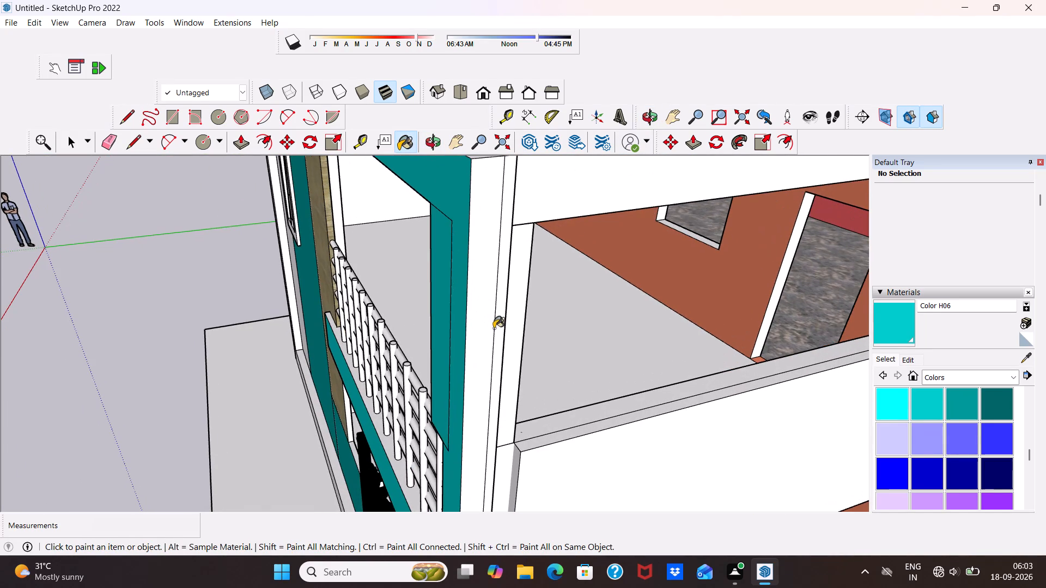
left_click(484, 320)
scroll(468, 303, "down", 3)
middle_click_drag(468, 303, 539, 400)
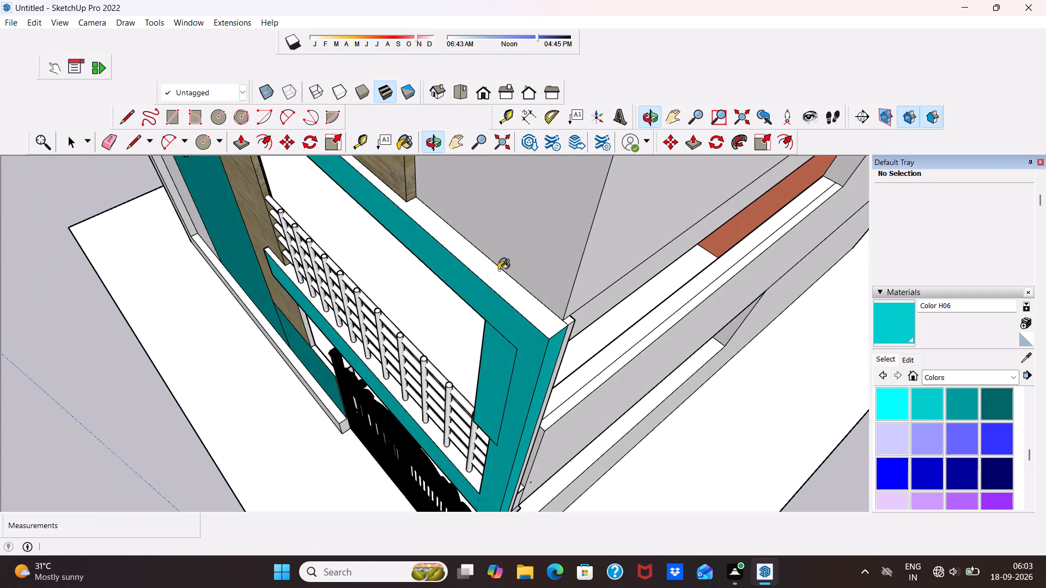
left_click(499, 279)
scroll(483, 265, "down", 1)
middle_click_drag(483, 265, 784, 217)
scroll(333, 230, "down", 1)
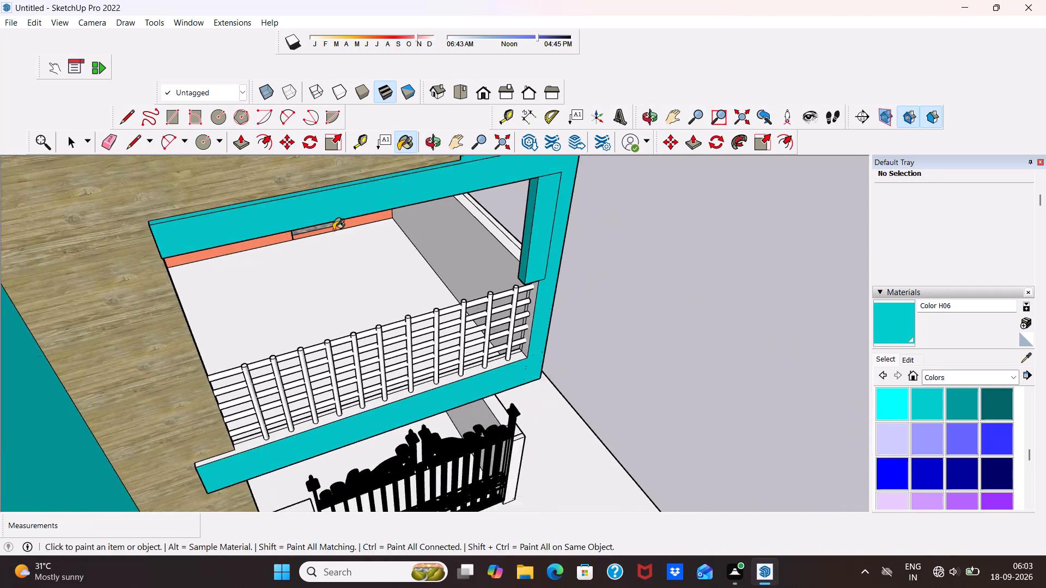
Paint the ledge under the railing, the rear post face and the upper beam's end with Color H06.
middle_click_drag(333, 230, 466, 180)
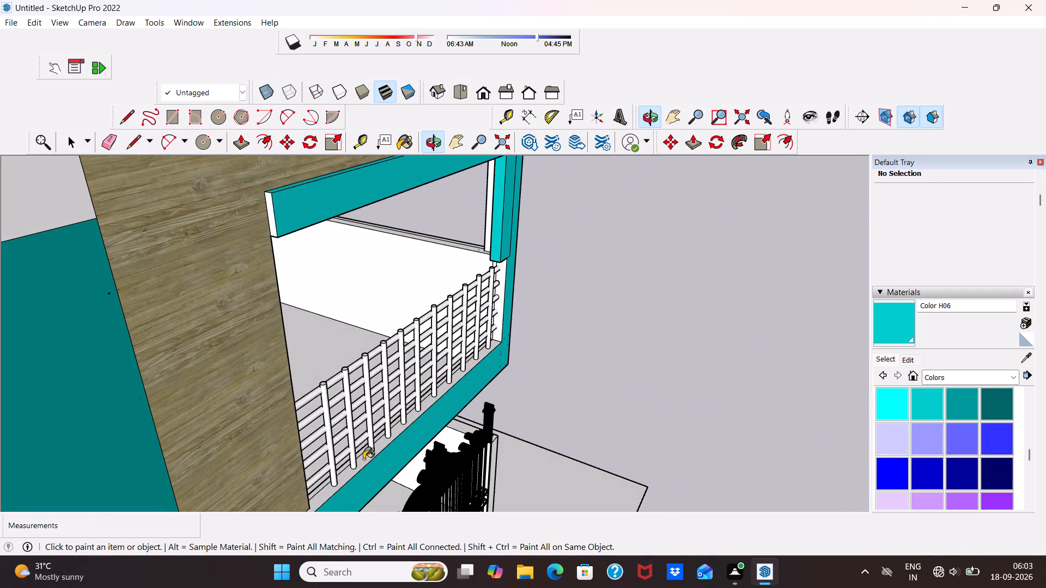
left_click(363, 459)
middle_click_drag(372, 434, 419, 418)
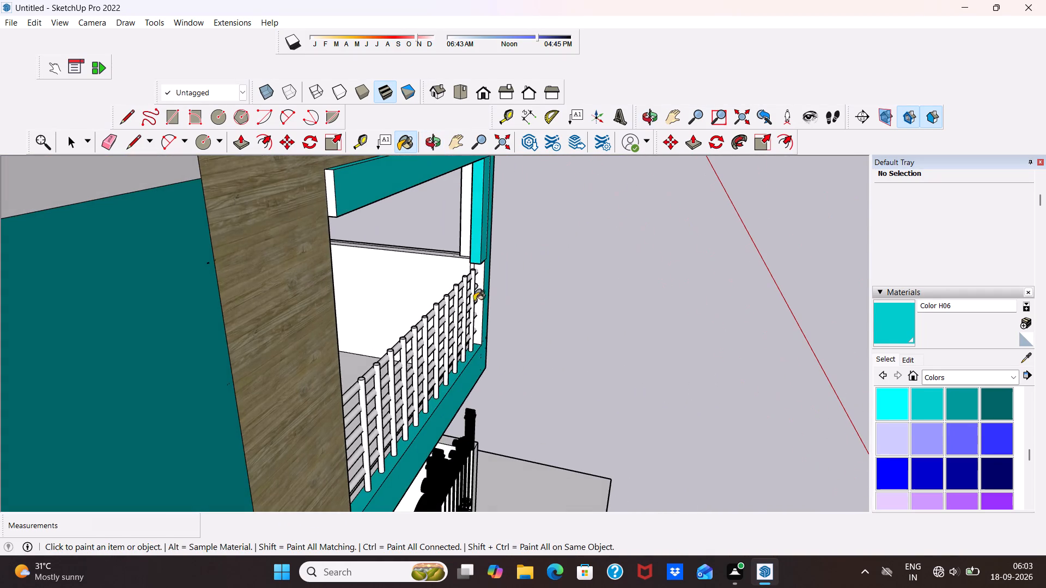
left_click(466, 208)
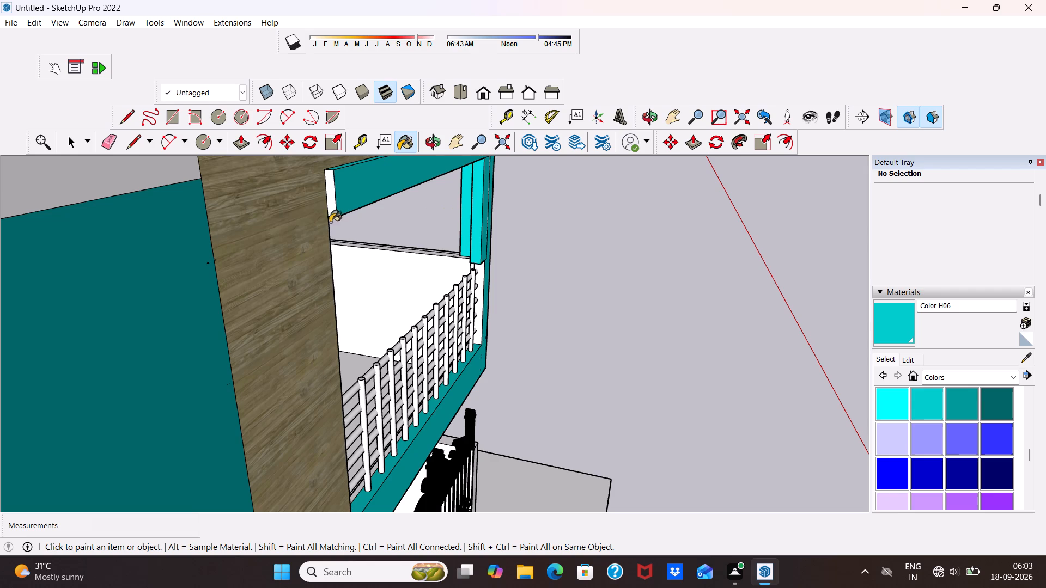
left_click(333, 202)
Paint the underside strips of the balcony frame's upper beam with Color H06.
middle_click_drag(355, 212, 321, 103)
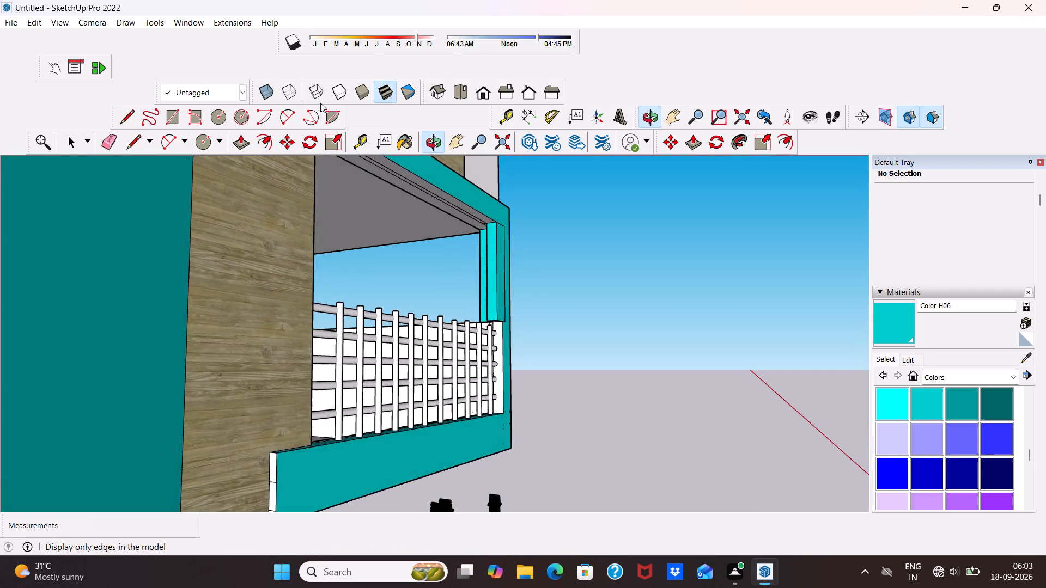
scroll(407, 175, "up", 4)
left_click(434, 185)
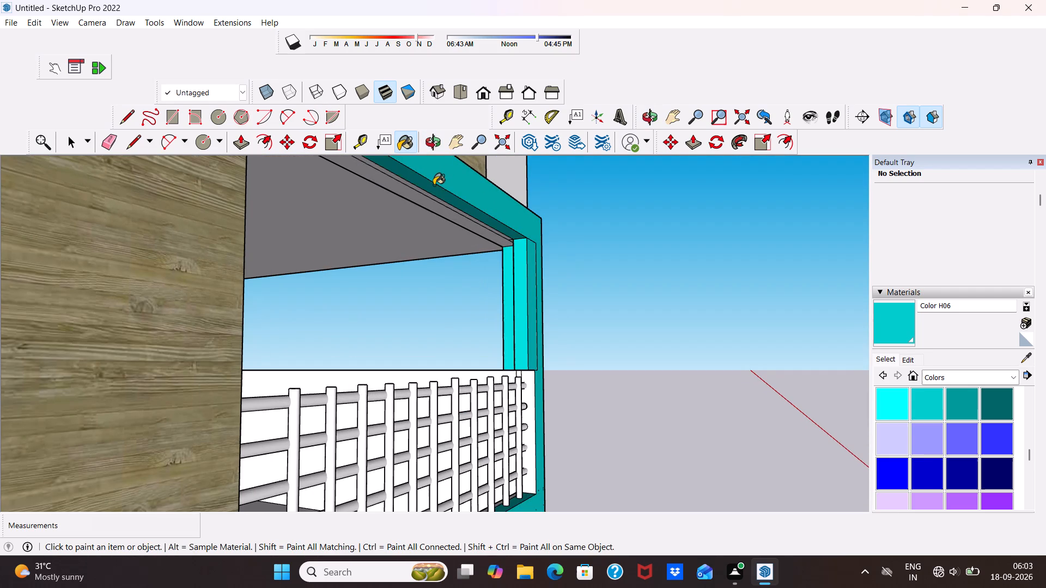
middle_click_drag(437, 199, 444, 210)
left_click(478, 224)
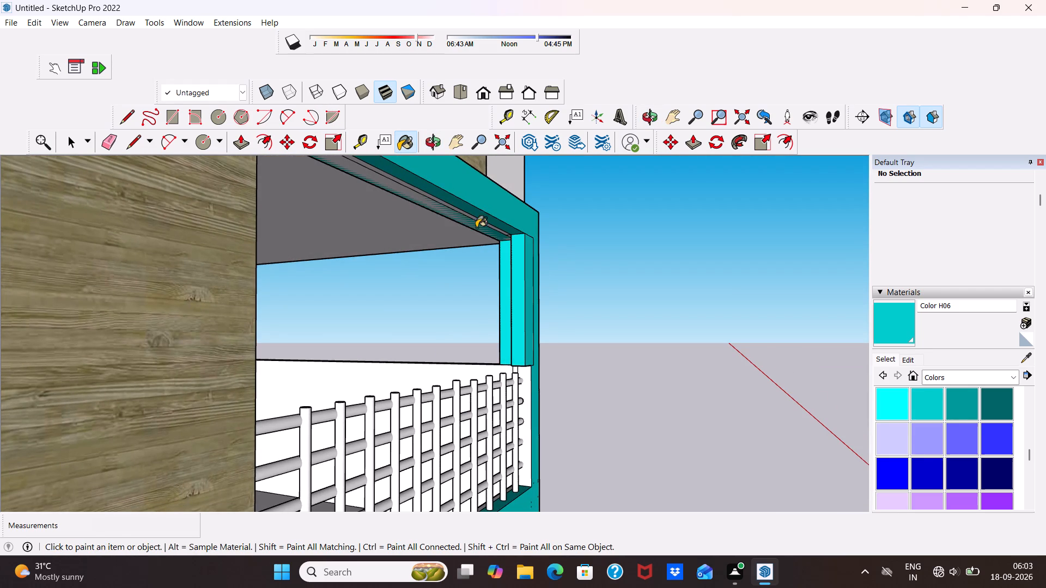
scroll(445, 206, "up", 7)
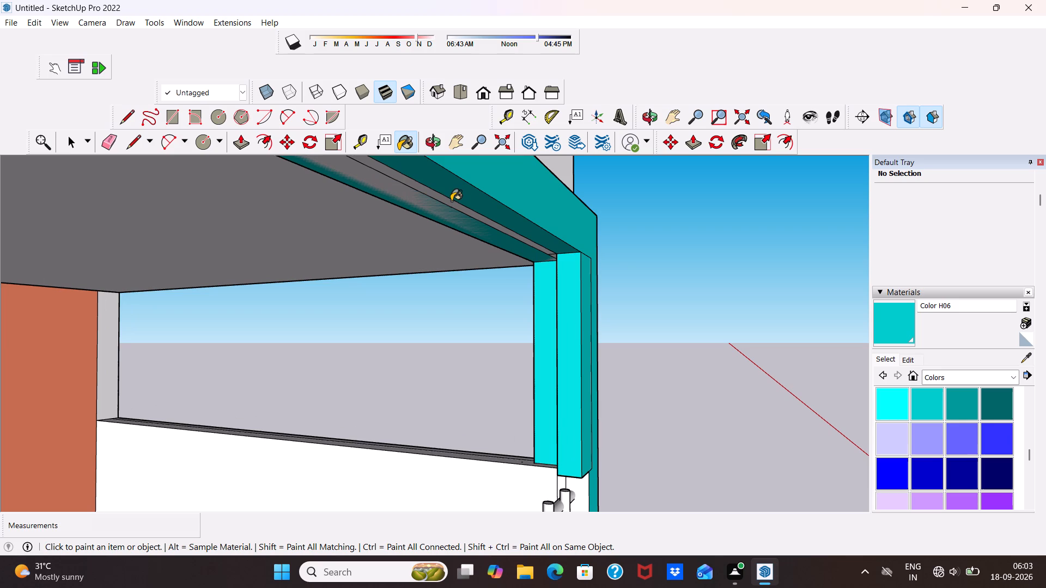
left_click(451, 201)
scroll(453, 204, "down", 2)
scroll(463, 202, "up", 9)
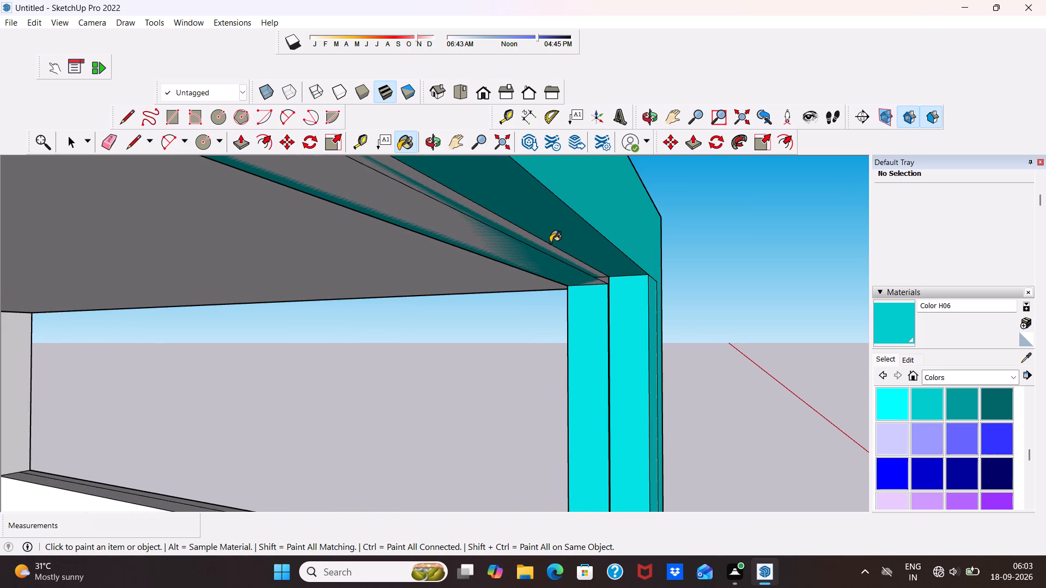
left_click(551, 241)
left_click(551, 248)
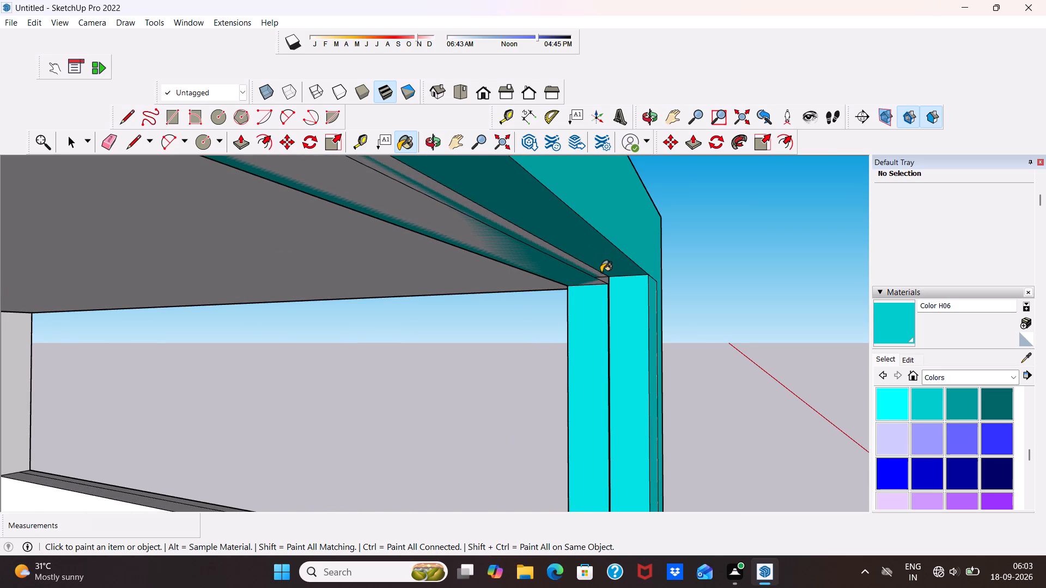
left_click(601, 272)
left_click(599, 280)
Paint the front face of the large border framing the tall window wall, from roof edge to base, with Color H06.
middle_click_drag(598, 267, 398, 356)
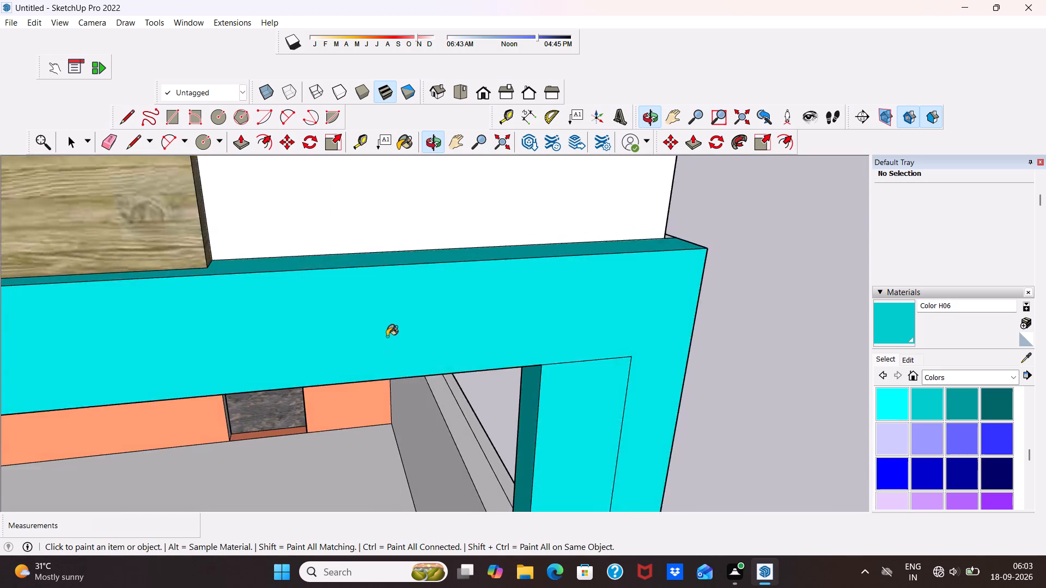
scroll(385, 327, "up", 1)
scroll(382, 308, "down", 4)
scroll(493, 289, "down", 15)
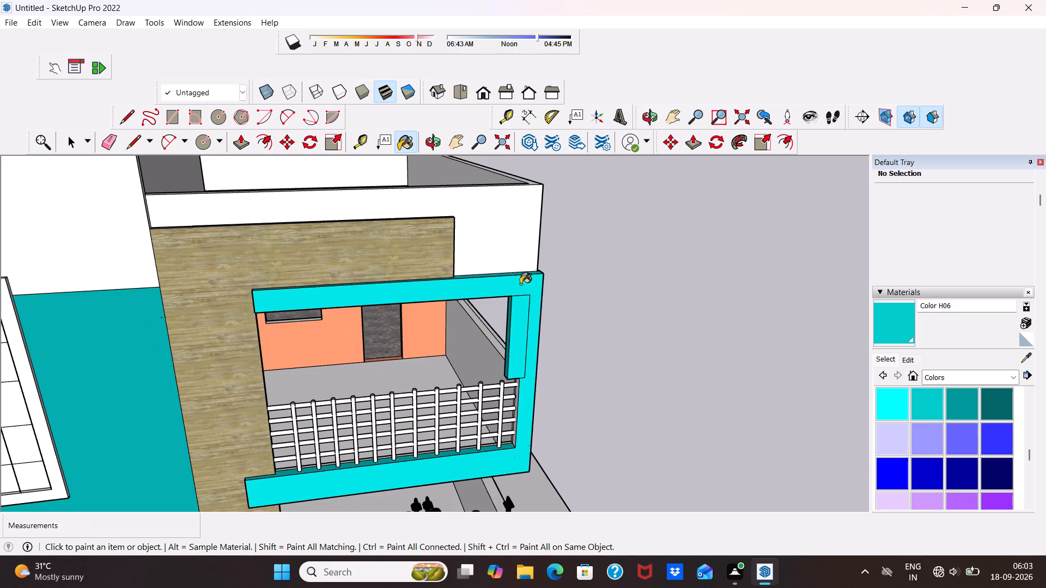
middle_click_drag(515, 279, 476, 268)
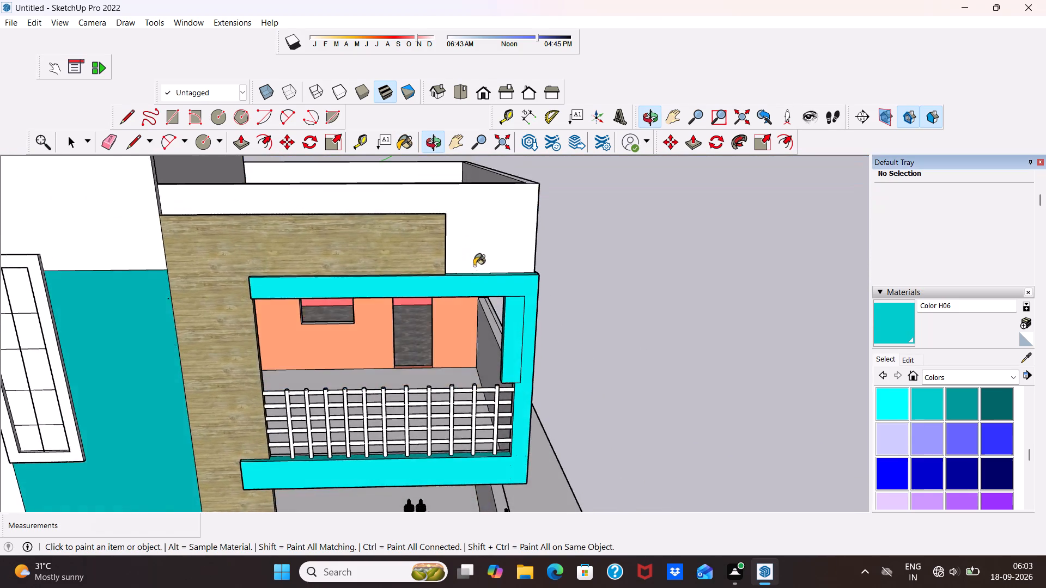
scroll(474, 266, "down", 5)
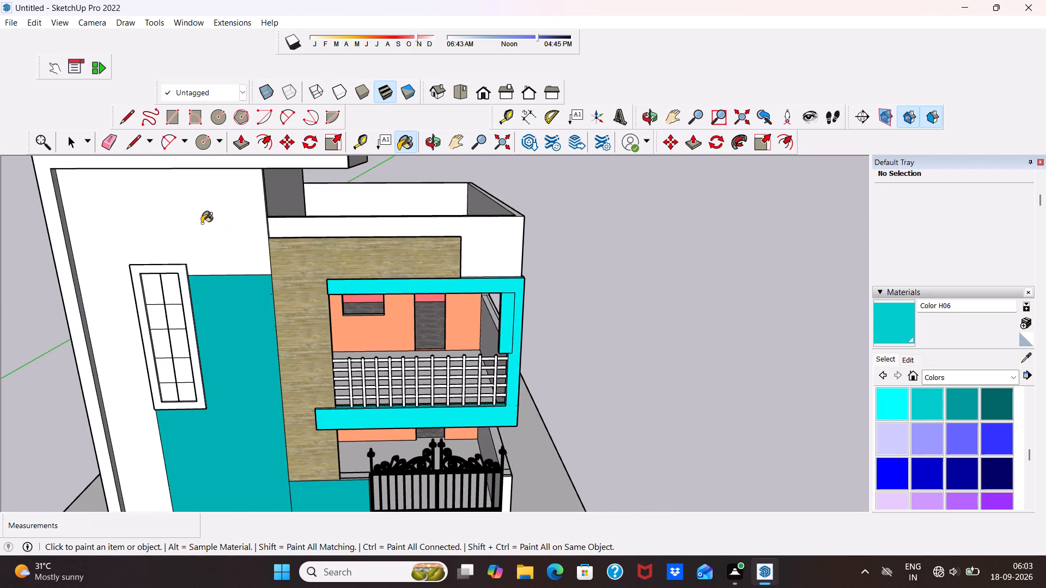
left_click(129, 177)
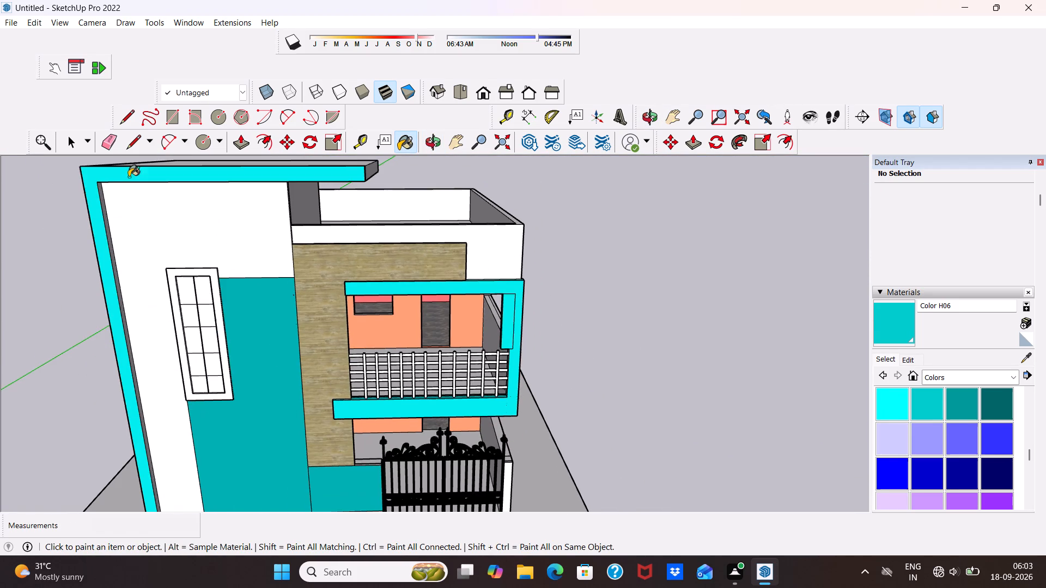
Paint the large border's inner vertical face and the underside strip of its roof edge with Color H06.
middle_click_drag(72, 243, 117, 245)
scroll(76, 258, "up", 4)
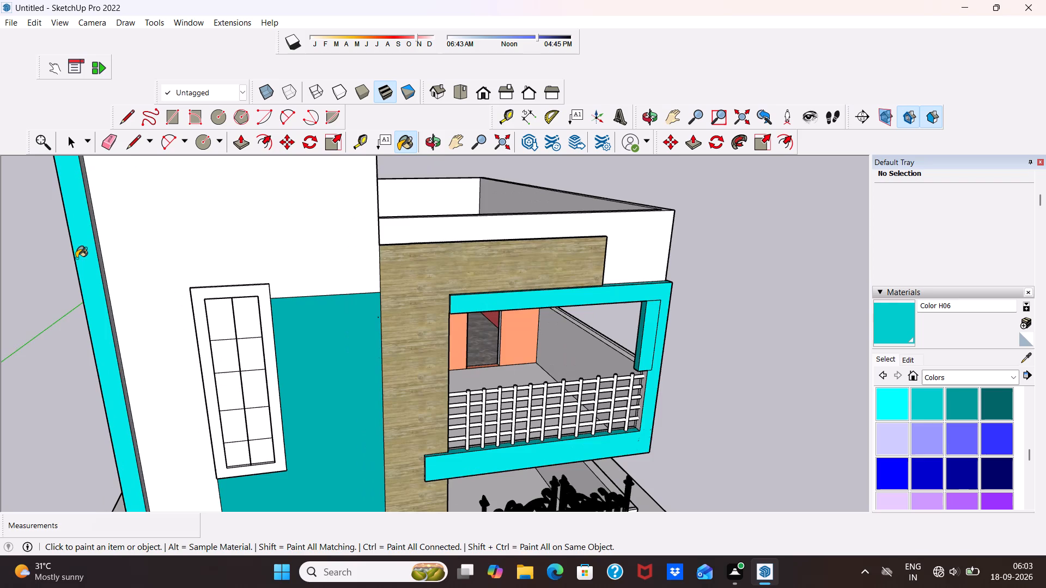
middle_click_drag(113, 250, 0, 268)
scroll(1, 268, "up", 3)
left_click(204, 269)
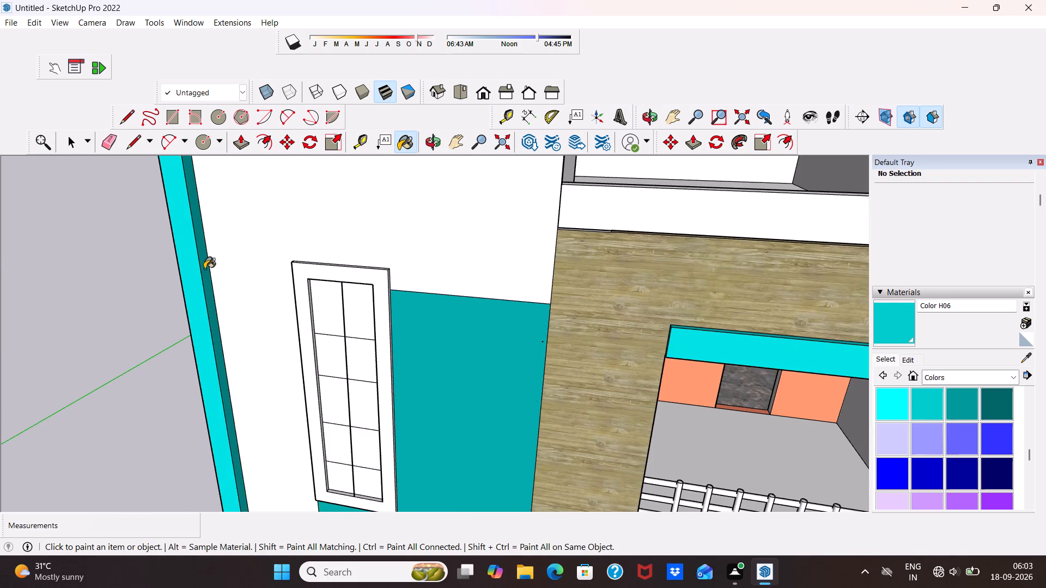
scroll(204, 269, "down", 9)
middle_click_drag(268, 295, 412, 138)
scroll(405, 160, "up", 4)
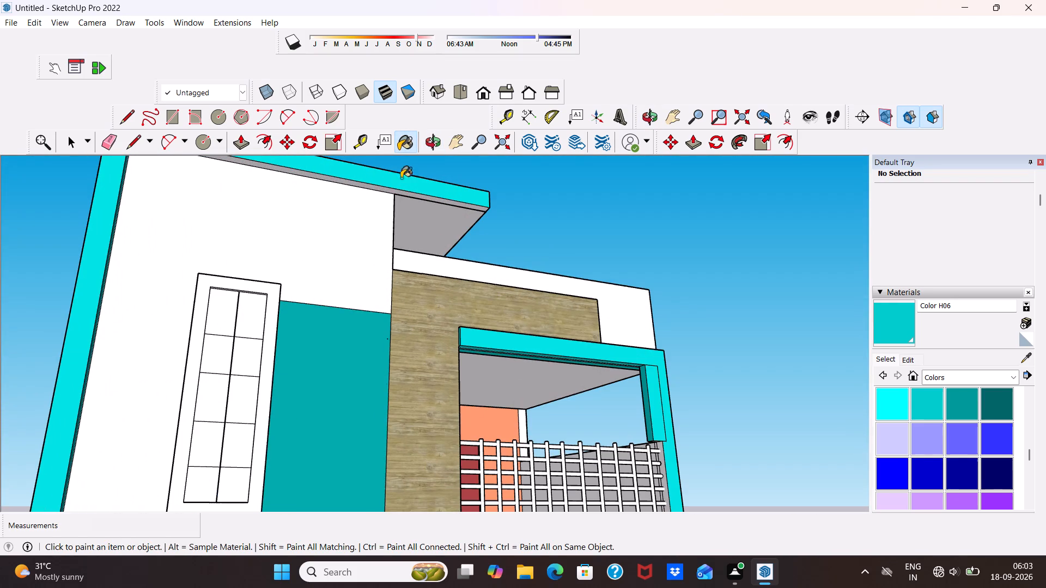
left_click(399, 193)
Paint the top face of the base strip along the foot of the front wall with Color H06.
middle_click_drag(399, 193, 227, 177)
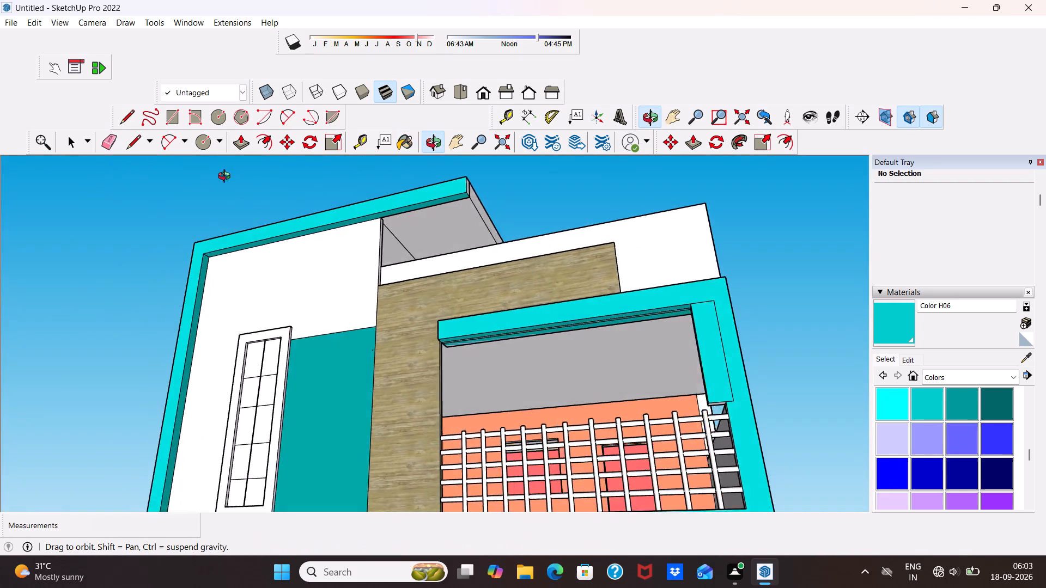
middle_click_drag(227, 177, 327, 241)
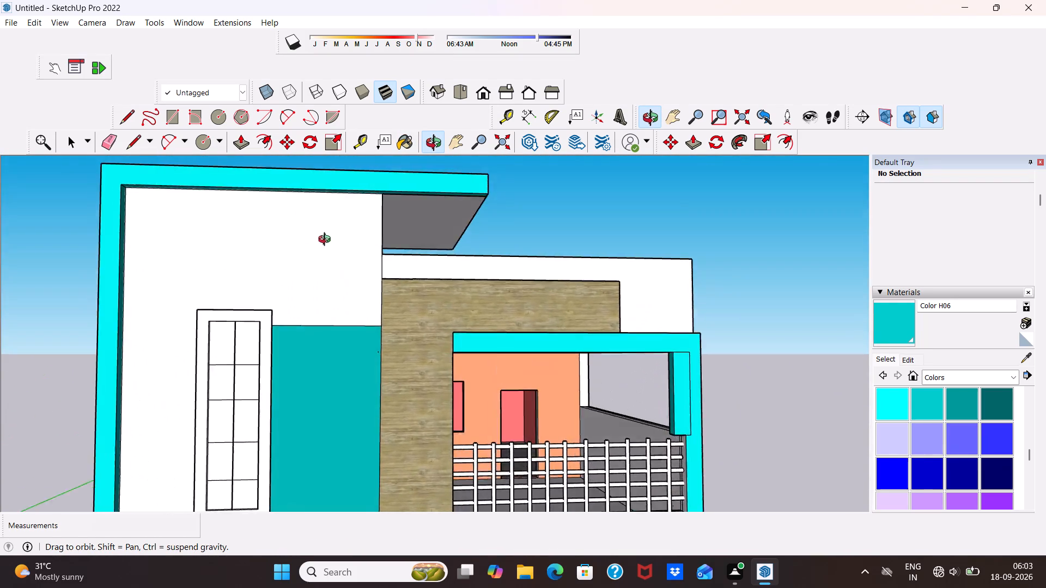
middle_click_drag(327, 241, 335, 250)
scroll(307, 220, "up", 1)
scroll(294, 241, "down", 6)
middle_click_drag(322, 307, 321, 390)
scroll(338, 349, "down", 6)
middle_click_drag(345, 361, 322, 437)
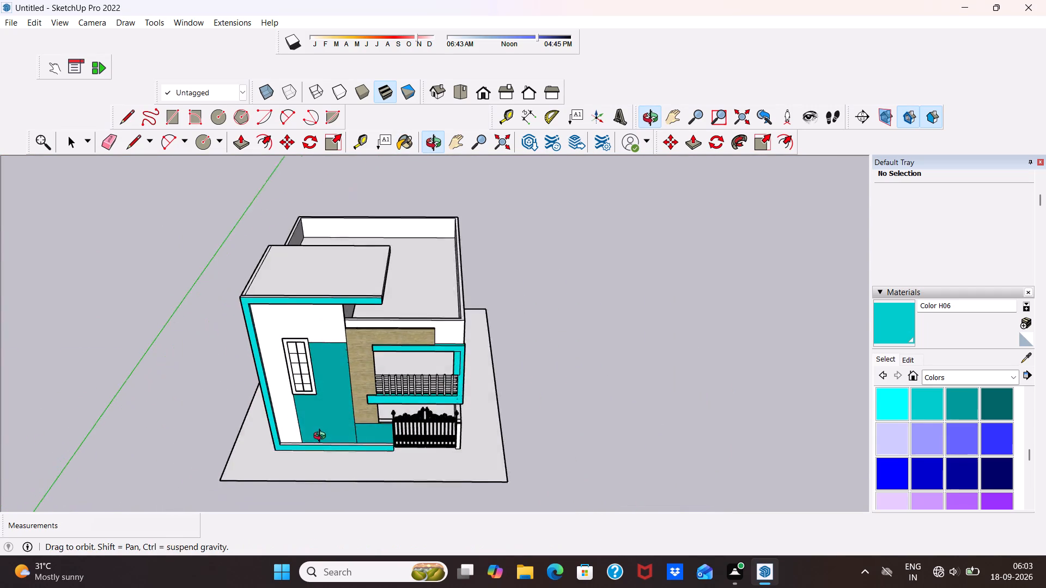
middle_click_drag(322, 437, 293, 452)
scroll(293, 452, "up", 9)
scroll(288, 408, "up", 6)
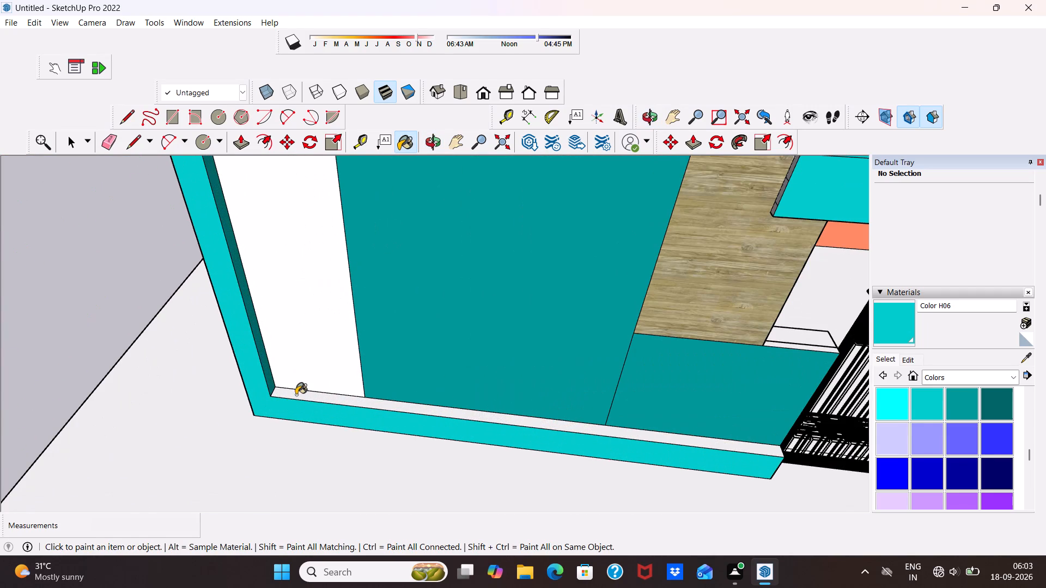
left_click(296, 395)
Paint the segments of the large border's outer side strip, from the base up to the roof slab, with Color H06.
scroll(296, 395, "down", 1)
middle_click_drag(296, 394, 642, 307)
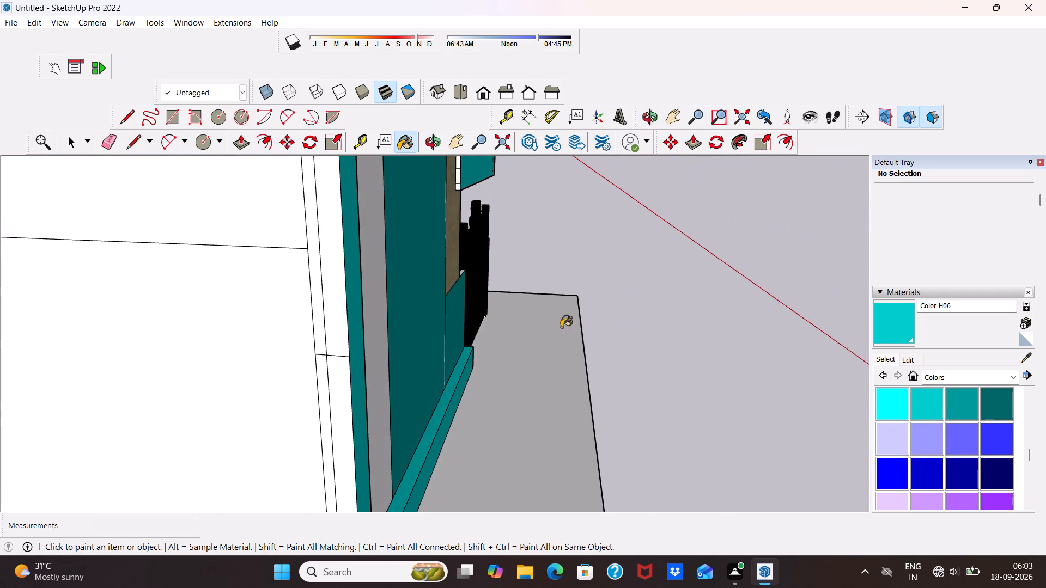
left_click(335, 339)
left_click(344, 399)
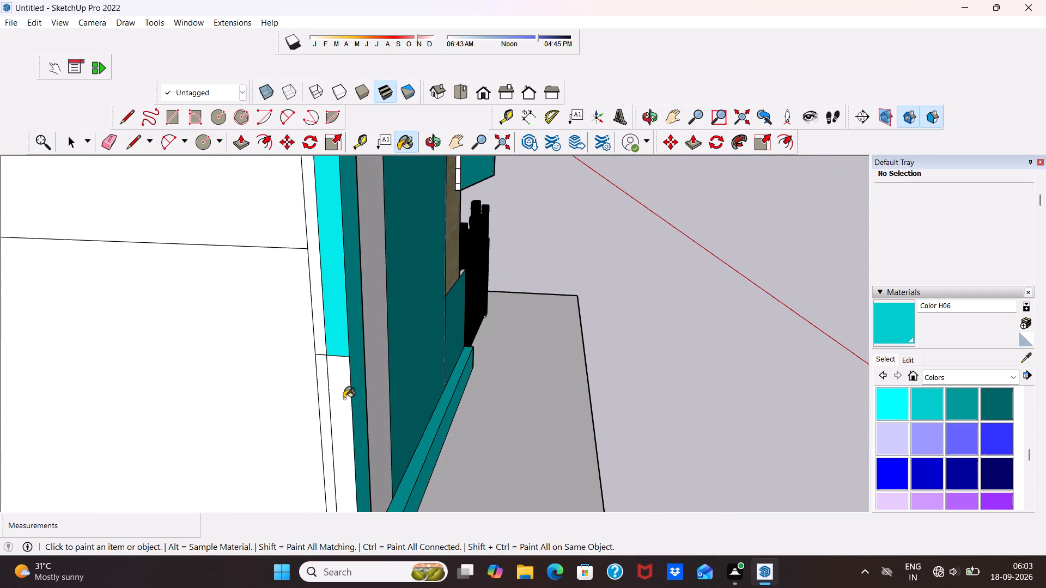
scroll(347, 389, "down", 7)
middle_click_drag(350, 400, 363, 515)
scroll(339, 389, "up", 2)
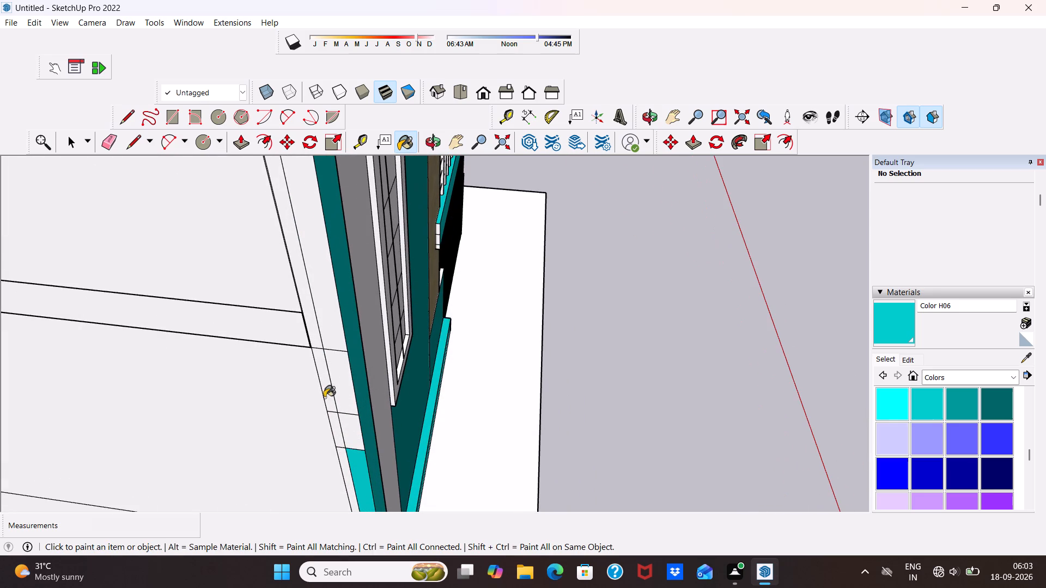
left_click(341, 388)
left_click(350, 432)
left_click(331, 328)
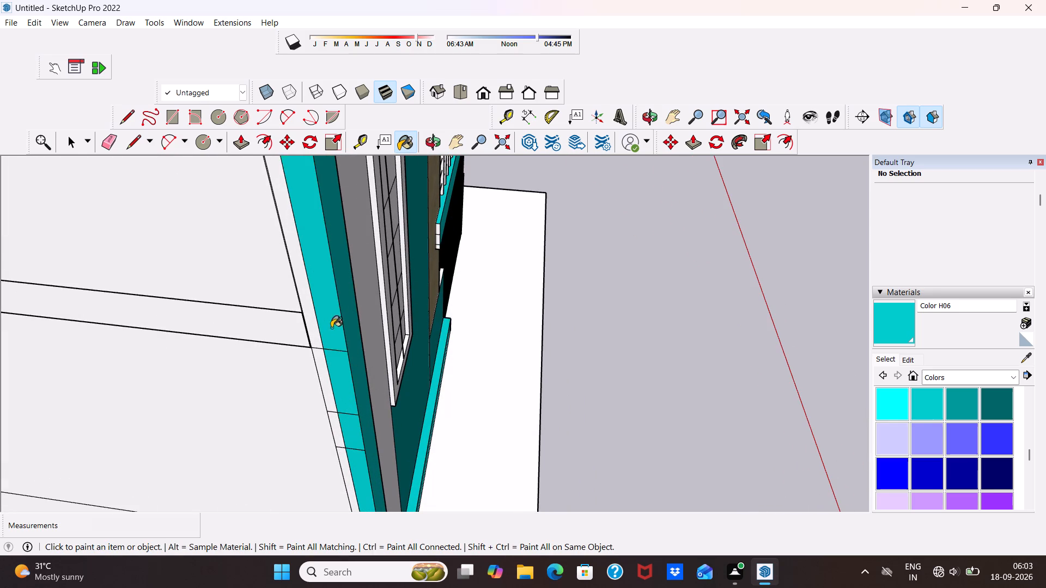
scroll(331, 328, "down", 18)
scroll(324, 278, "up", 5)
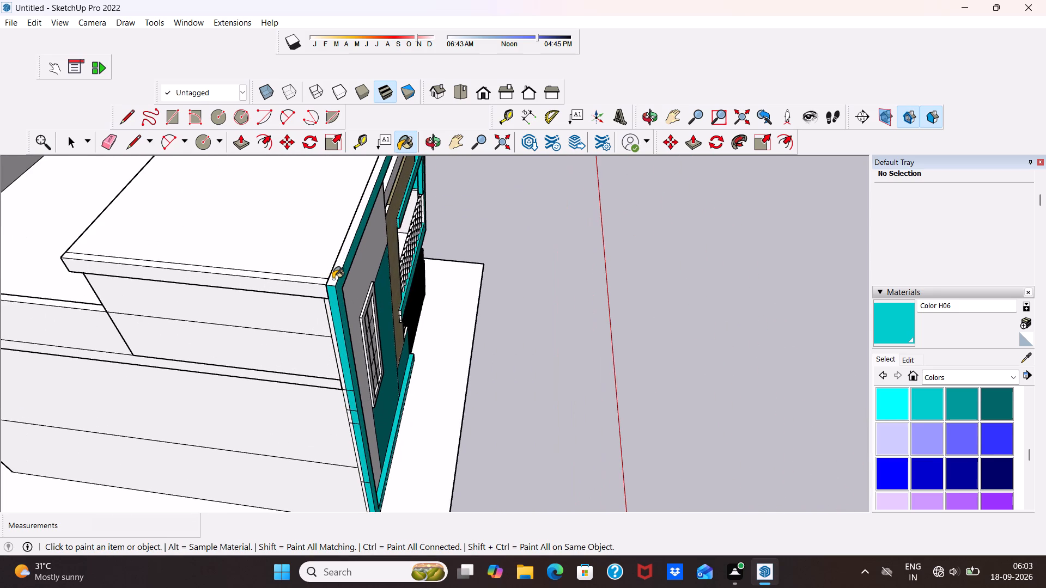
Paint the large border's remaining strip at the roof corner and the base strip's end face beside the gate with Color H06.
left_click(333, 279)
scroll(362, 256, "down", 3)
middle_click_drag(368, 256, 164, 262)
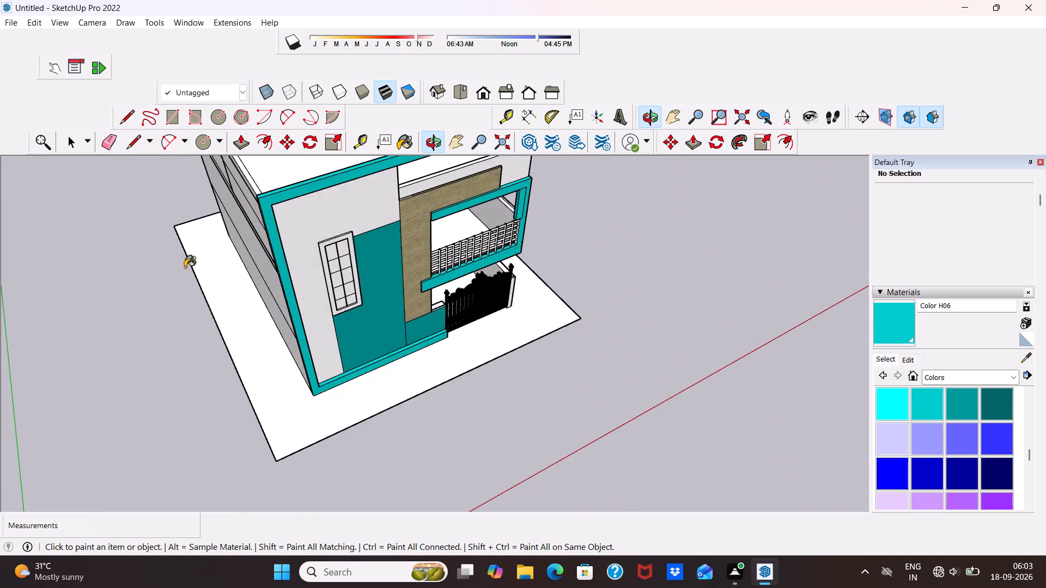
scroll(355, 259, "down", 6)
middle_click_drag(422, 231, 276, 142)
scroll(387, 285, "up", 5)
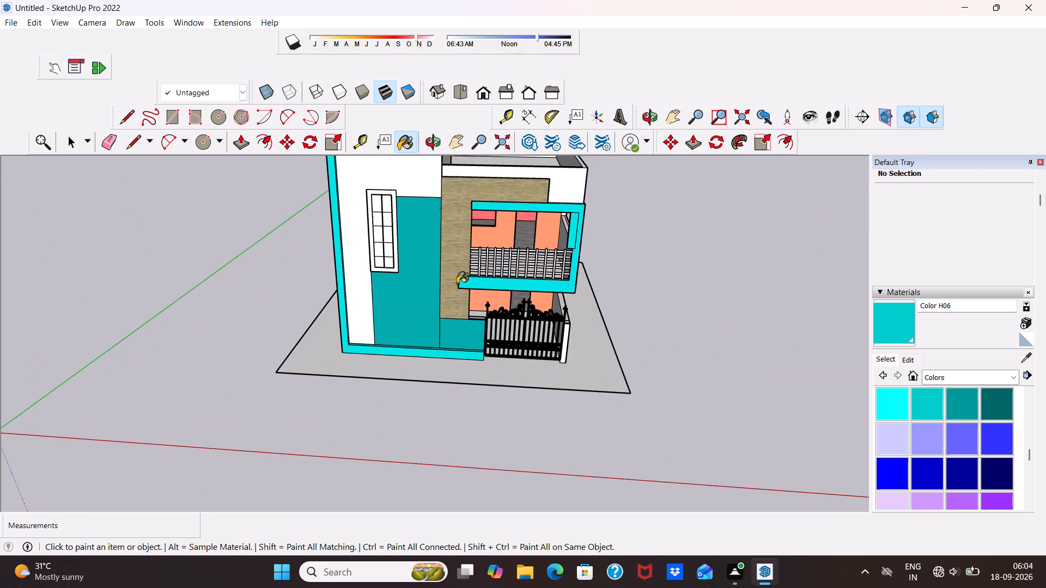
middle_click_drag(473, 296, 304, 249)
scroll(311, 289, "up", 5)
scroll(557, 407, "up", 4)
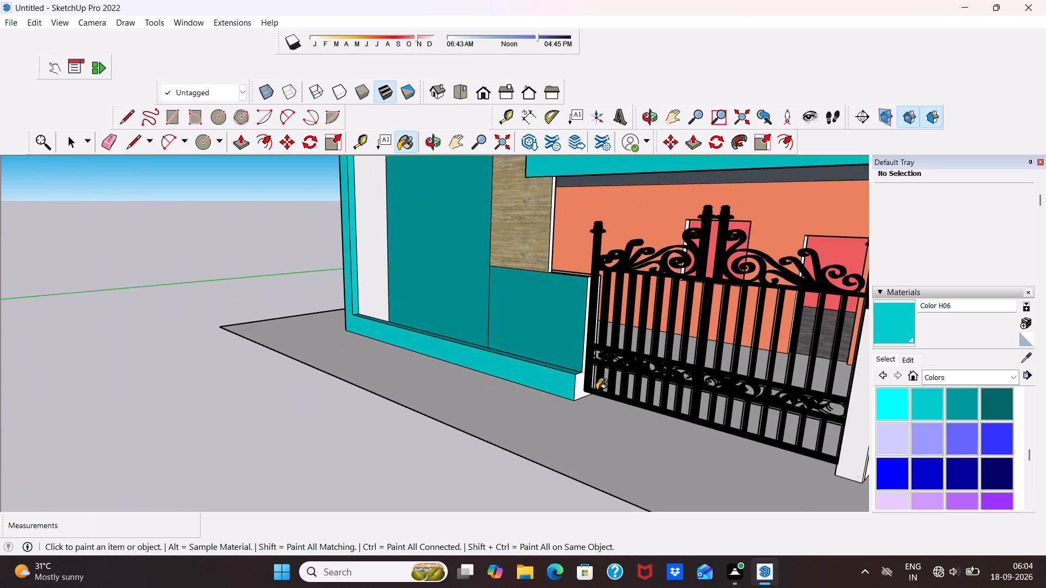
left_click(576, 387)
scroll(582, 378, "up", 3)
middle_click_drag(561, 396, 653, 382)
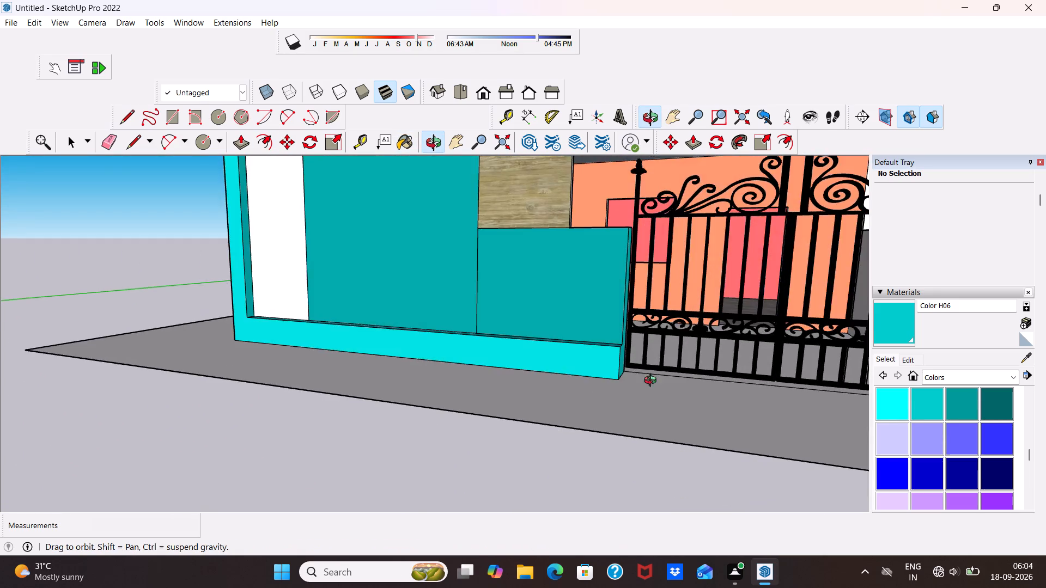
Look over the front elevation and browse the Colors library for a finish for the unpainted wall around the tall window.
scroll(558, 313, "down", 7)
middle_click_drag(542, 317, 633, 332)
scroll(591, 295, "down", 10)
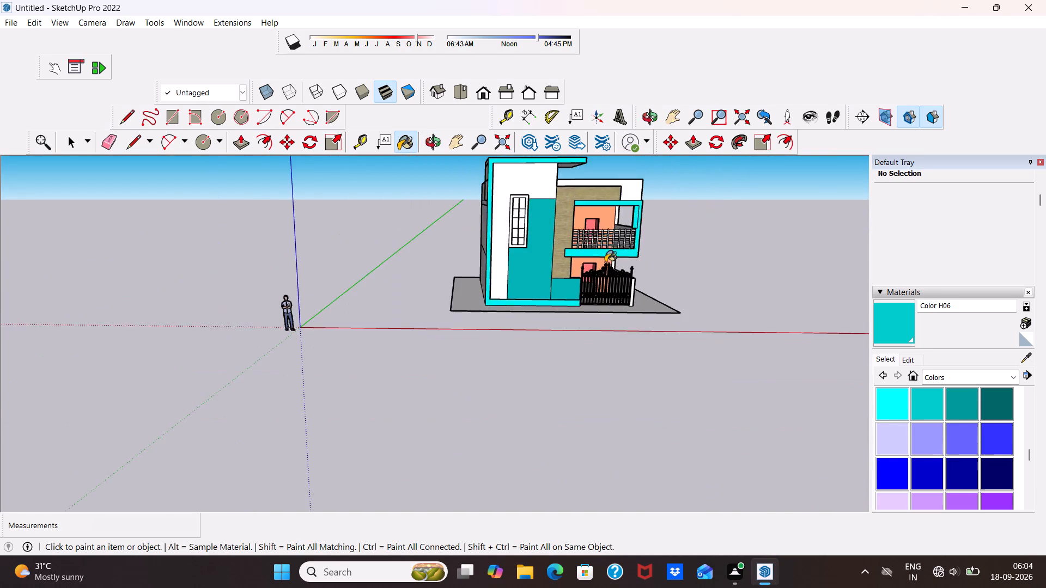
scroll(605, 262, "down", 4)
scroll(622, 212, "up", 10)
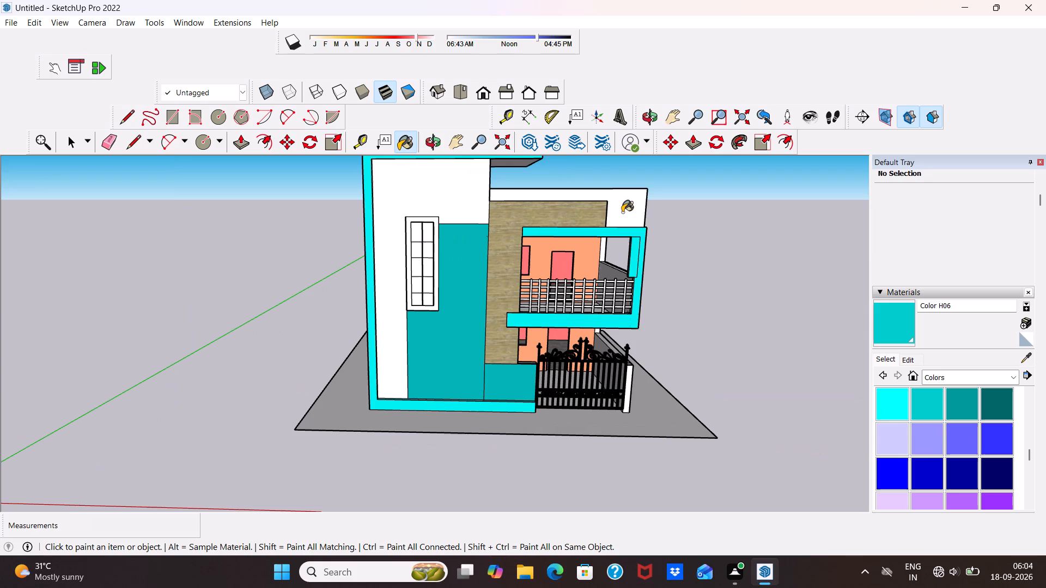
scroll(655, 295, "down", 1)
scroll(915, 440, "up", 5)
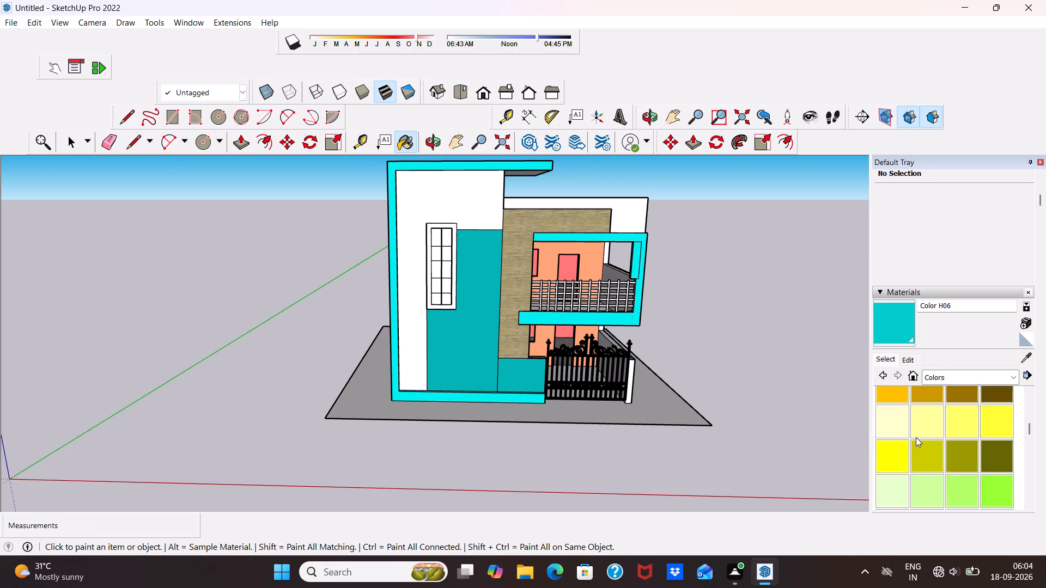
scroll(916, 437, "up", 4)
scroll(987, 367, "up", 2)
scroll(972, 346, "down", 5)
scroll(970, 404, "down", 4)
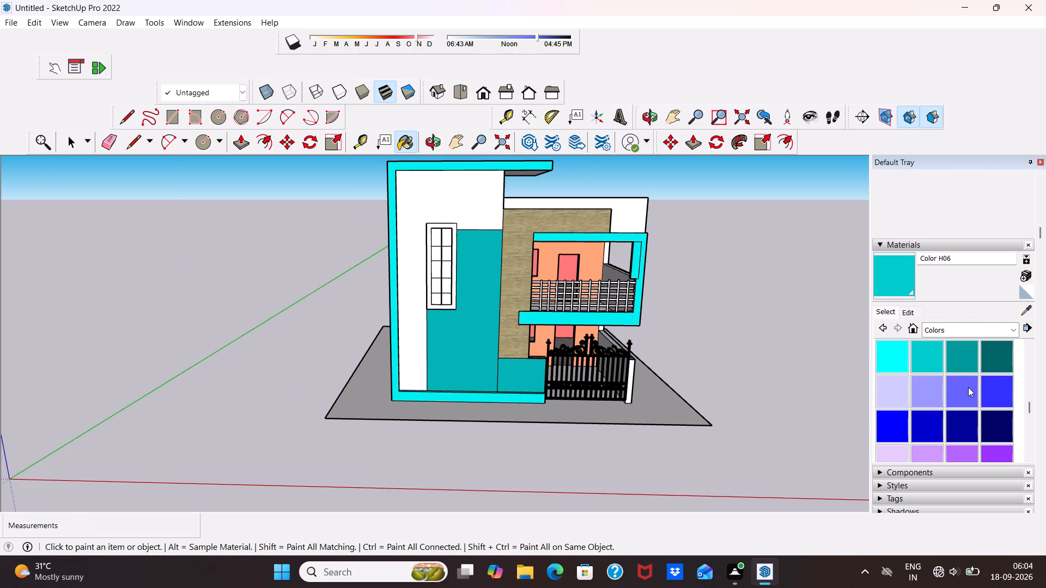
scroll(924, 389, "down", 7)
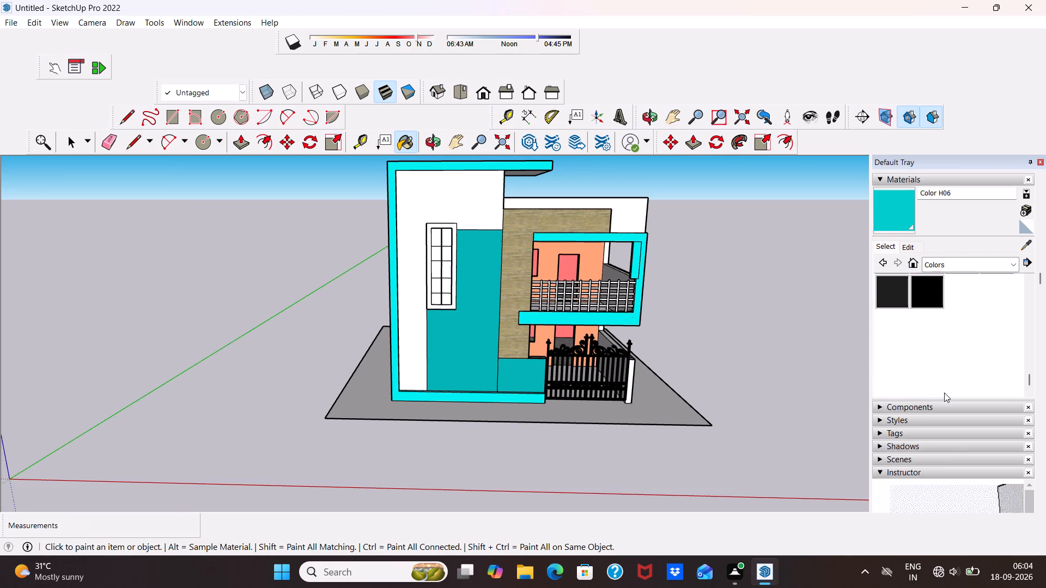
scroll(944, 393, "down", 3)
scroll(947, 384, "up", 8)
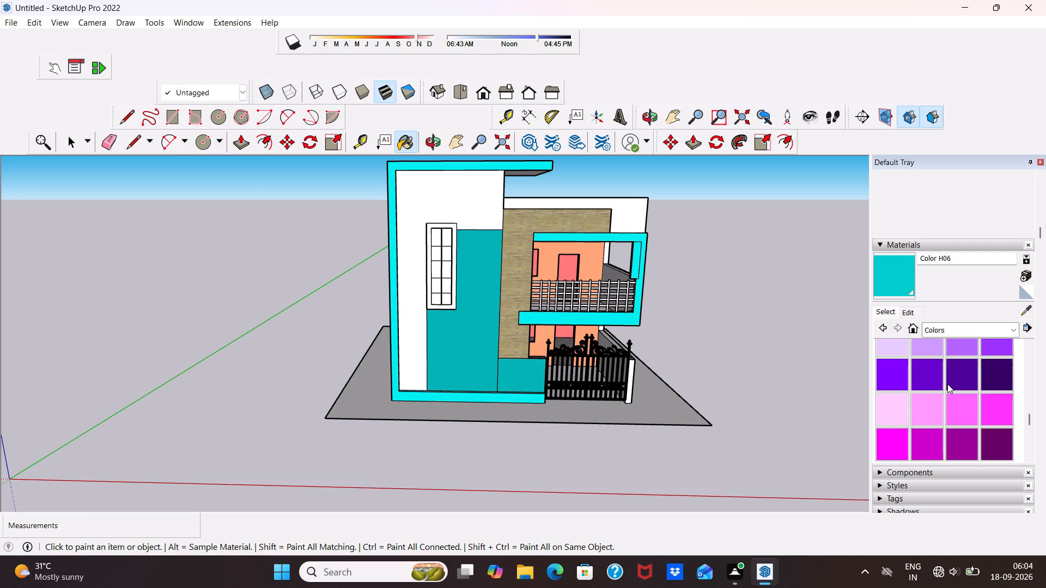
scroll(947, 384, "up", 3)
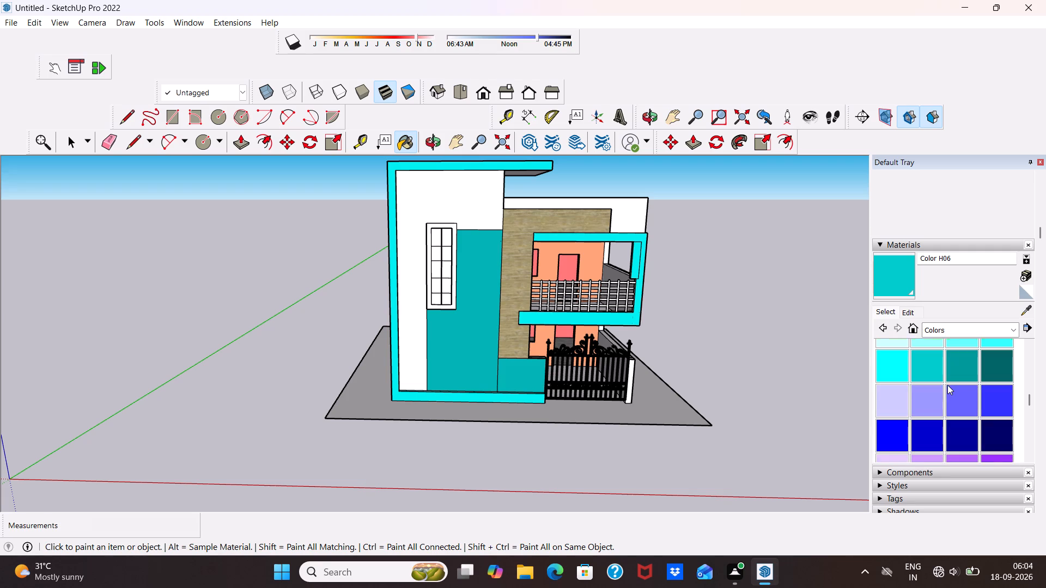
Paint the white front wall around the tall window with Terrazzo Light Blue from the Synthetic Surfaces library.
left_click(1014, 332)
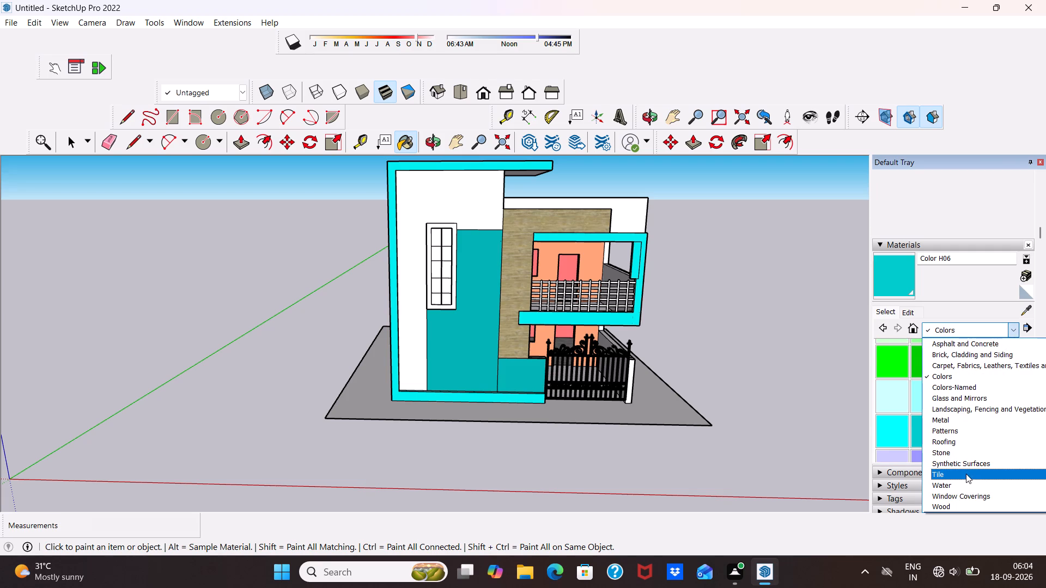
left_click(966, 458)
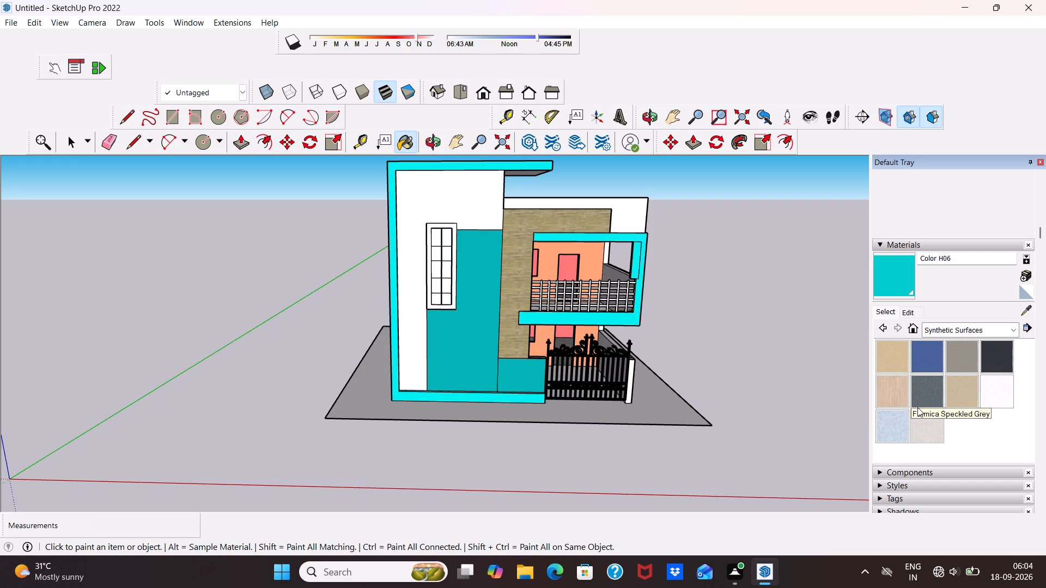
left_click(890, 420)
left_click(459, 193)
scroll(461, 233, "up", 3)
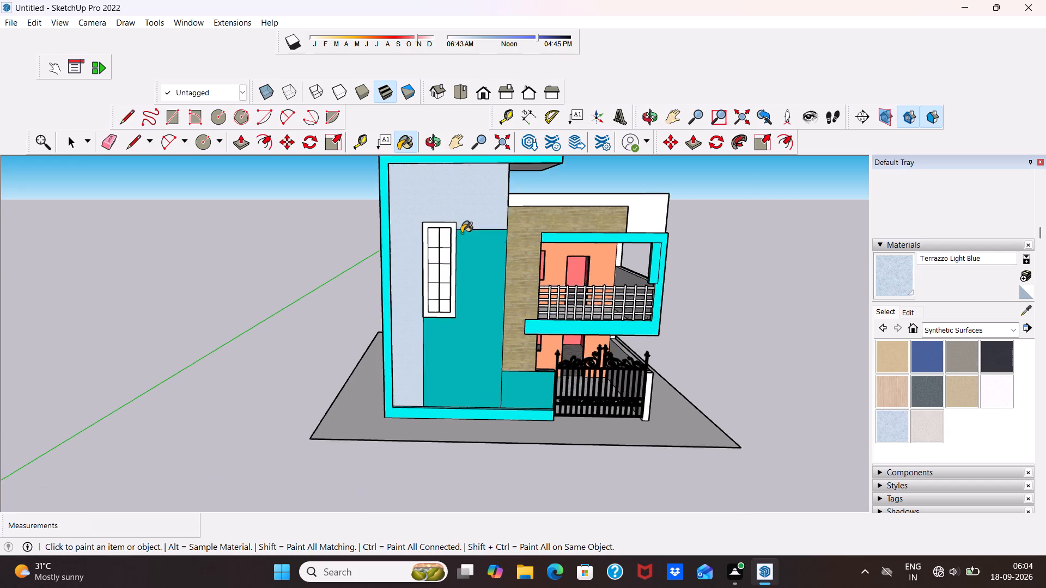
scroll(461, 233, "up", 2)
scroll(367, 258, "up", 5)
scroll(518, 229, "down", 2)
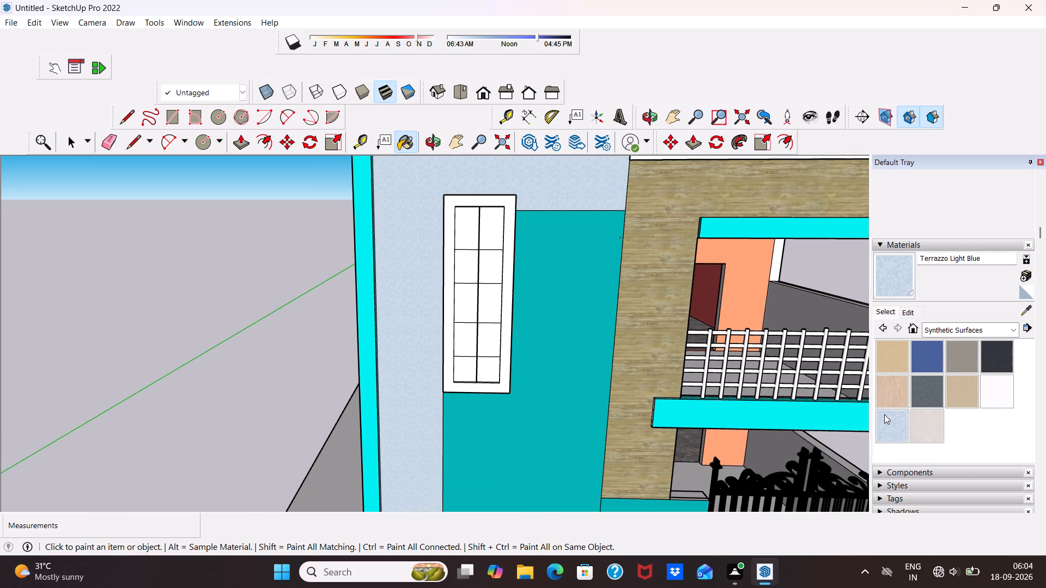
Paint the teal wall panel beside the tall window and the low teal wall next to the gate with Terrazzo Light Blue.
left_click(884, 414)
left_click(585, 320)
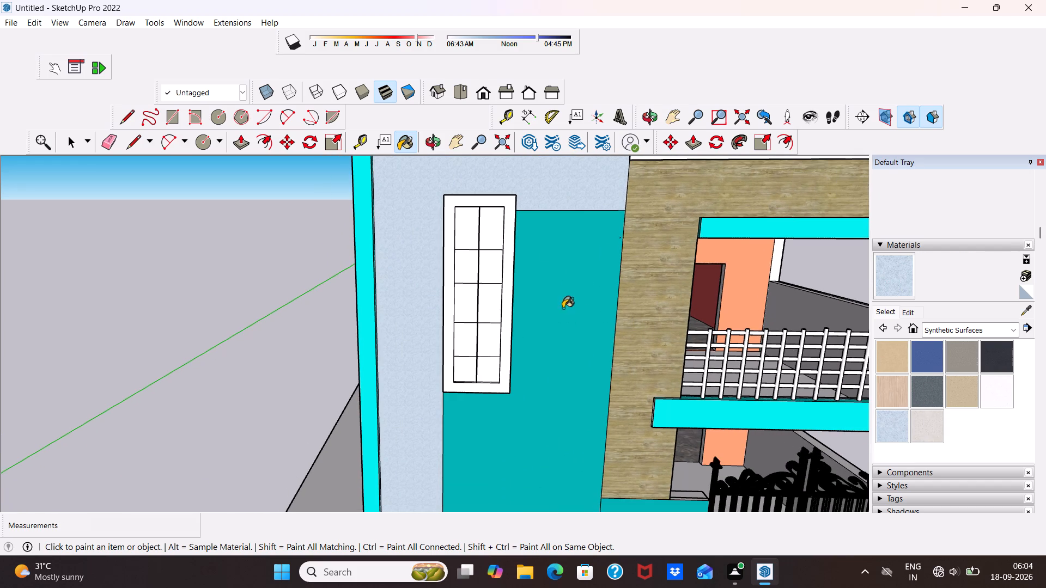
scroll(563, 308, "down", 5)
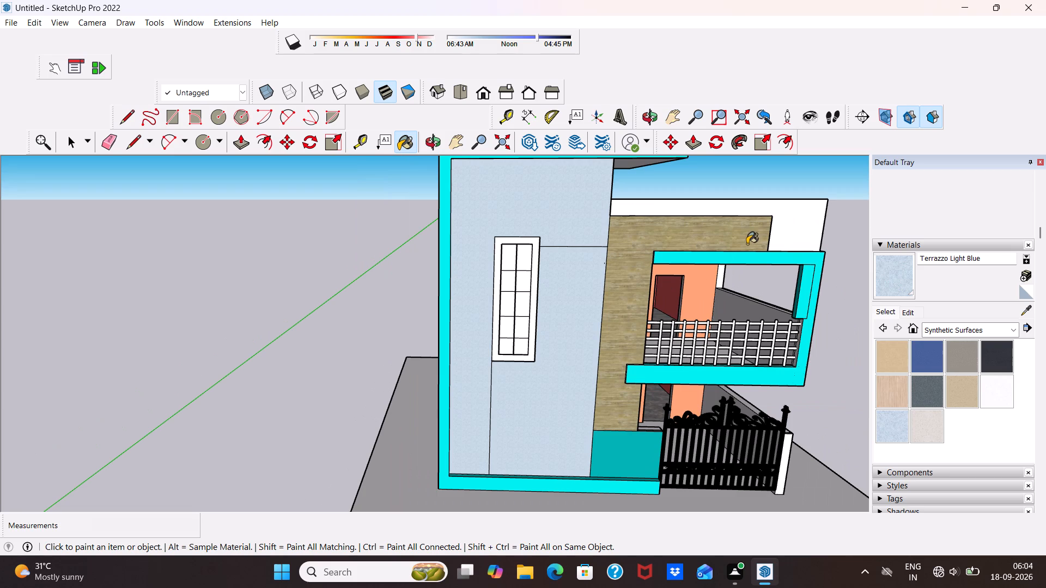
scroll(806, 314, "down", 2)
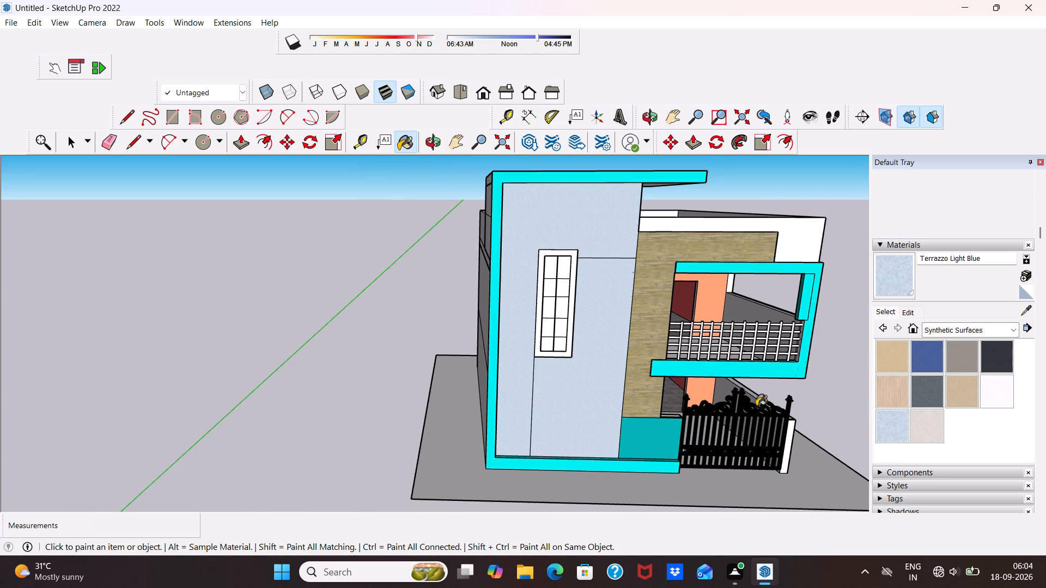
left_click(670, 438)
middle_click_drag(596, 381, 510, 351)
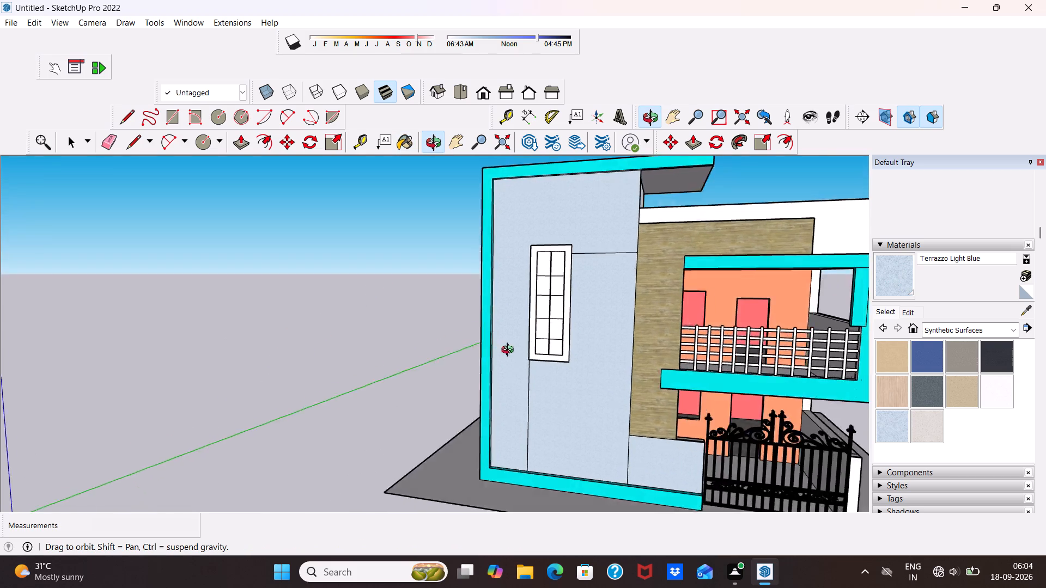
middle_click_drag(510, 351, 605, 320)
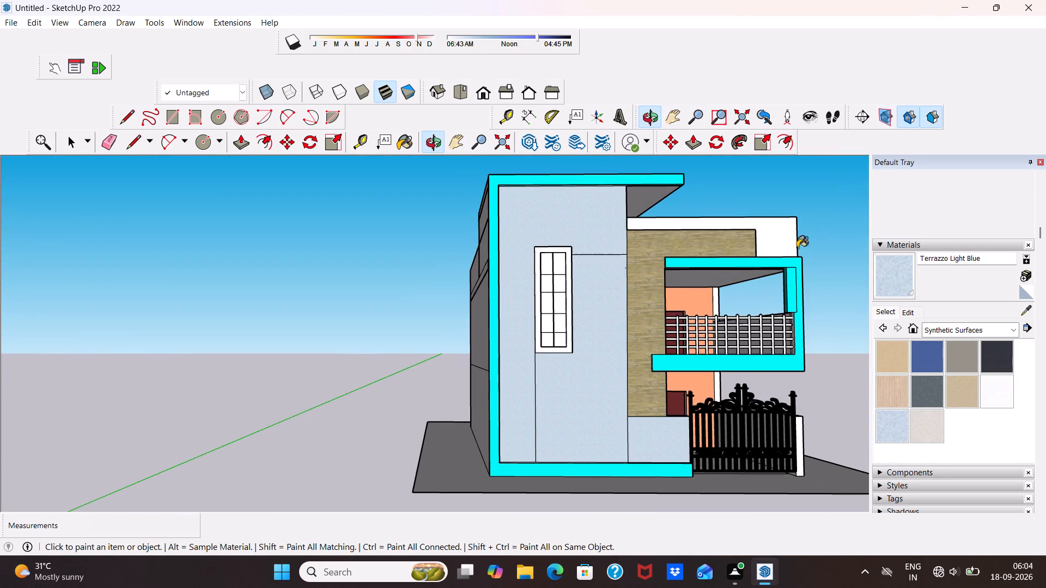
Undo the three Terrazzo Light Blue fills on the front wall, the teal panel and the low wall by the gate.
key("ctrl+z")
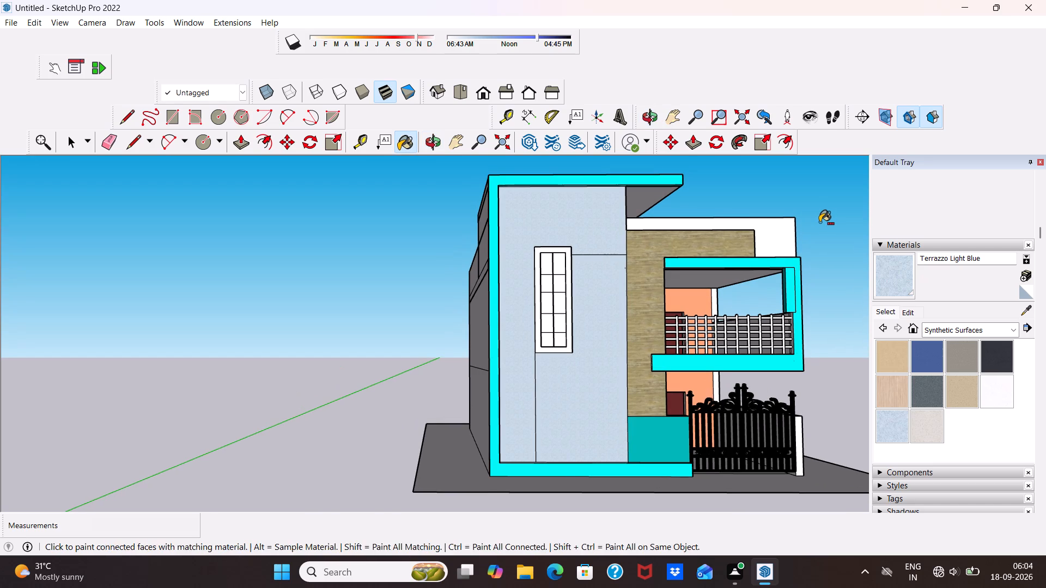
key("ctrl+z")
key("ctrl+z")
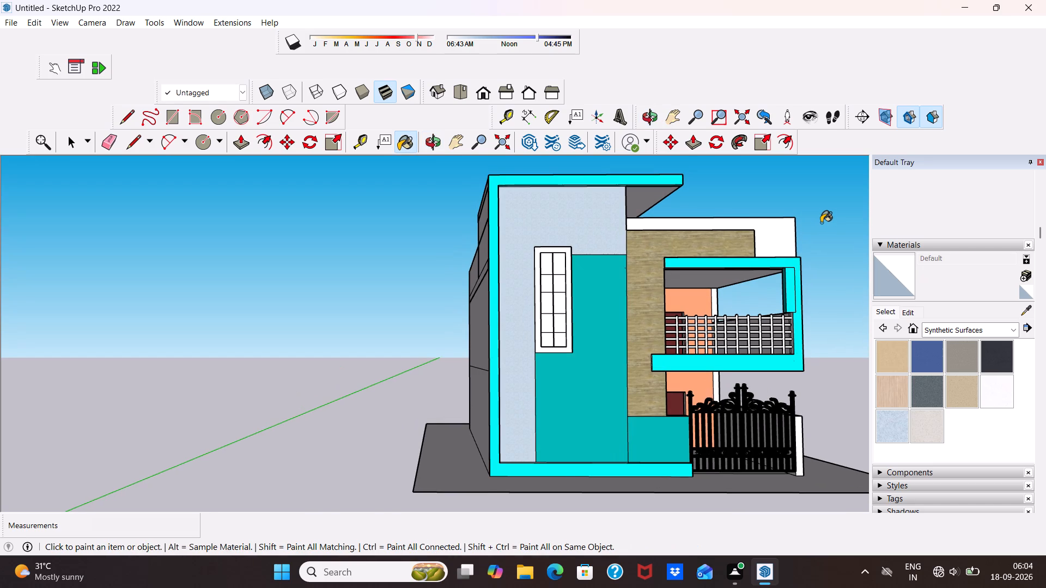
Paint the white front wall around the tall window with Formica Graystone from Synthetic Surfaces.
left_click(963, 350)
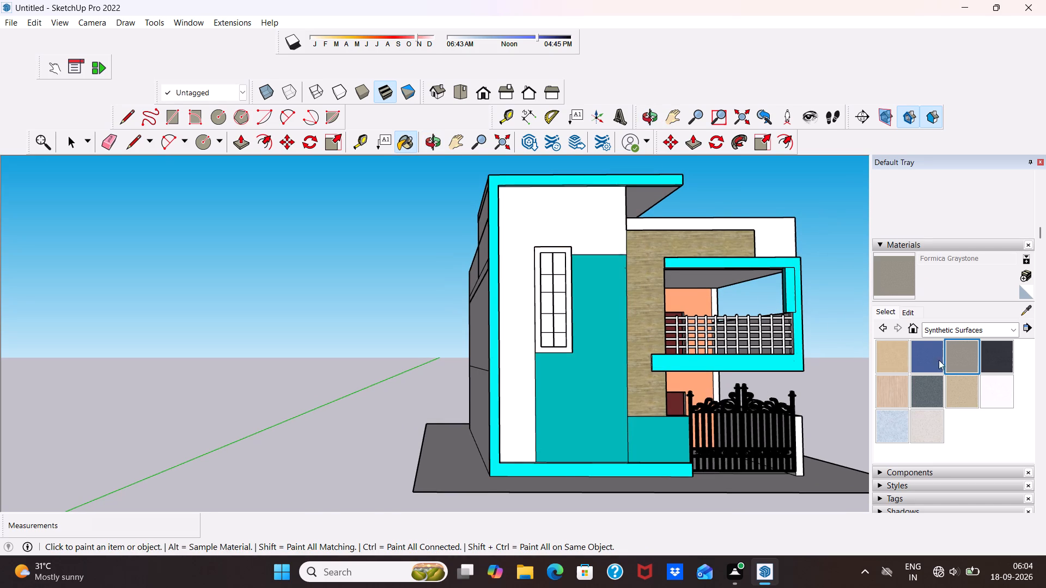
scroll(609, 249, "up", 2)
left_click(582, 223)
Examine the house from several angles to judge the grey wall against the teal and wood finishes.
scroll(605, 247, "down", 2)
middle_click_drag(605, 247, 576, 354)
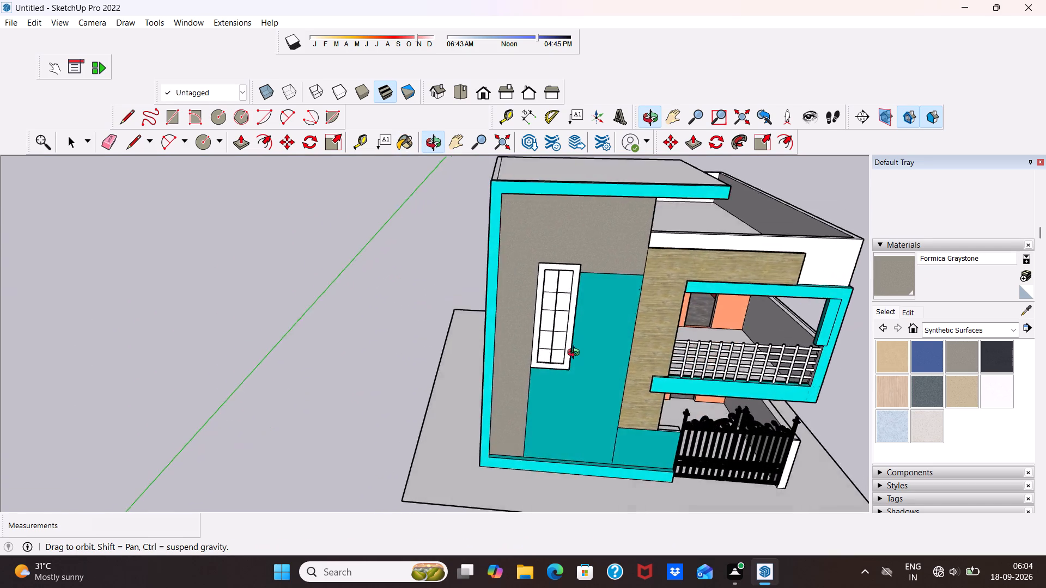
middle_click_drag(576, 354, 561, 313)
scroll(576, 290, "down", 6)
middle_click_drag(698, 314, 465, 337)
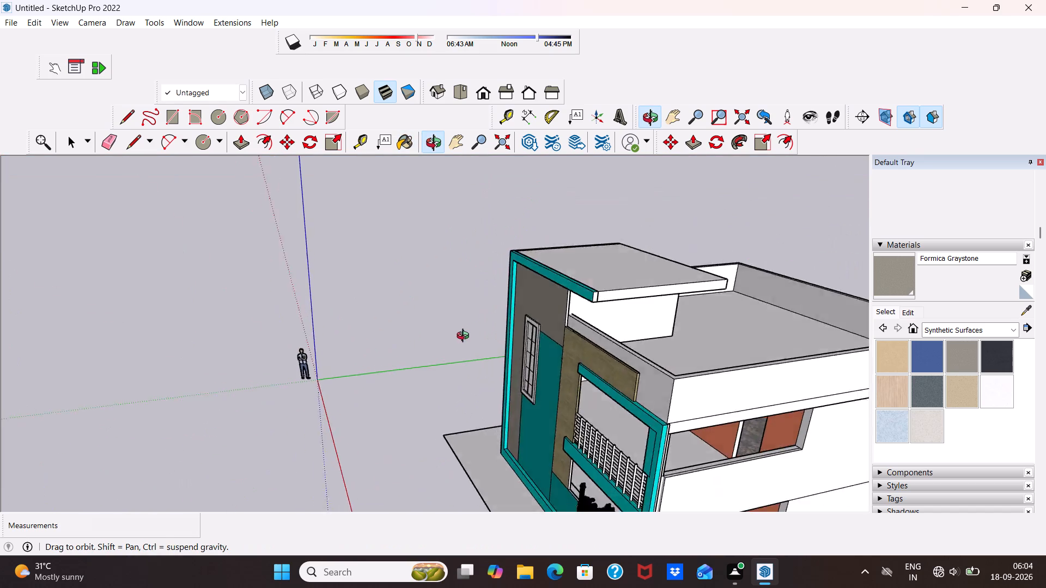
middle_click_drag(465, 337, 606, 316)
scroll(733, 283, "down", 4)
middle_click_drag(748, 292, 635, 302)
scroll(635, 303, "up", 1)
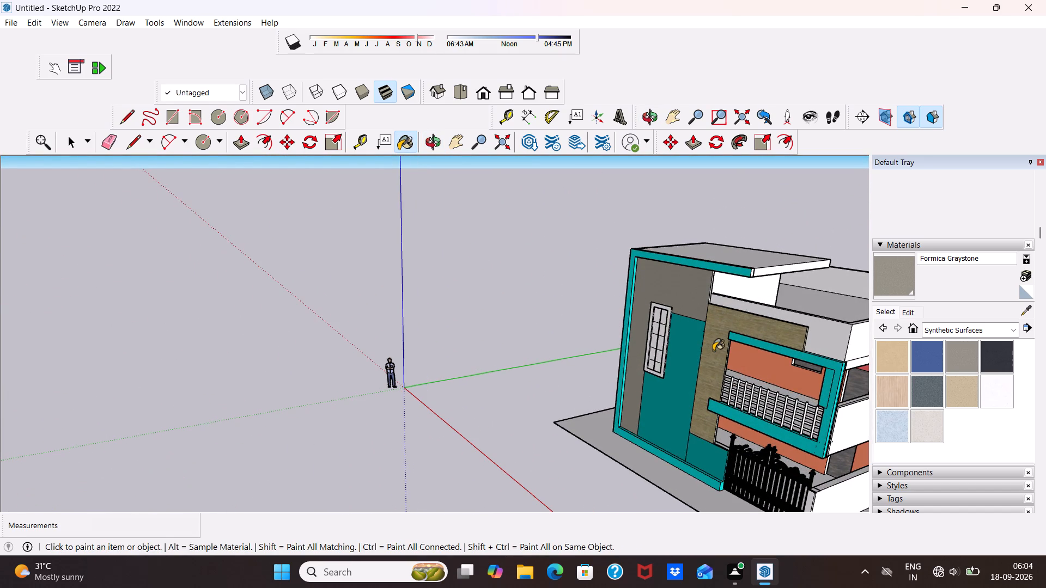
middle_click_drag(710, 354, 804, 335)
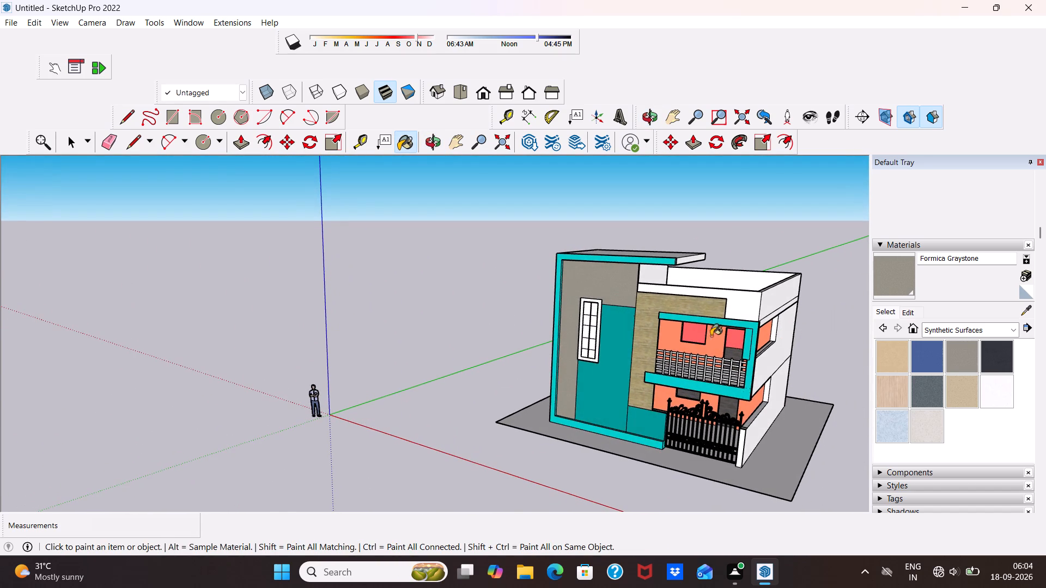
scroll(704, 339, "up", 4)
middle_click_drag(579, 373, 748, 357)
scroll(489, 322, "up", 4)
scroll(492, 317, "down", 3)
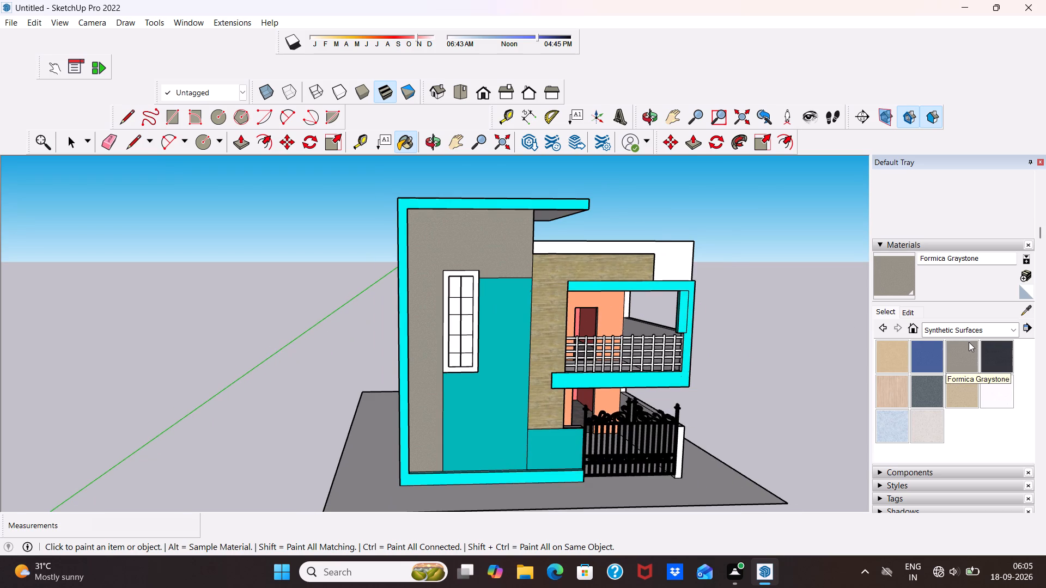
scroll(606, 384, "up", 2)
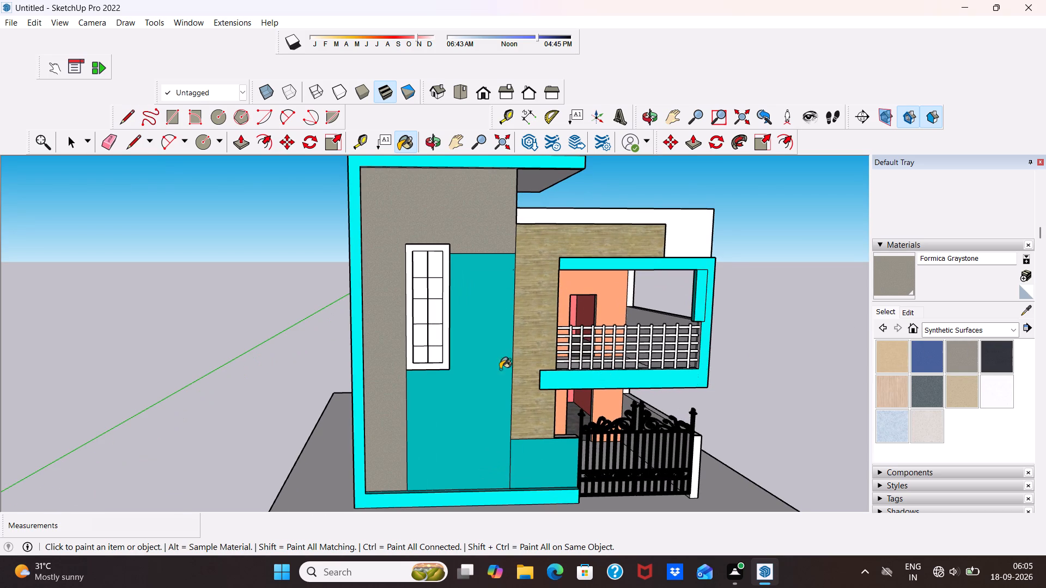
Paint the front face of the tall window's outer frame with Terrazzo Light Blue.
left_click(968, 353)
scroll(389, 234, "up", 5)
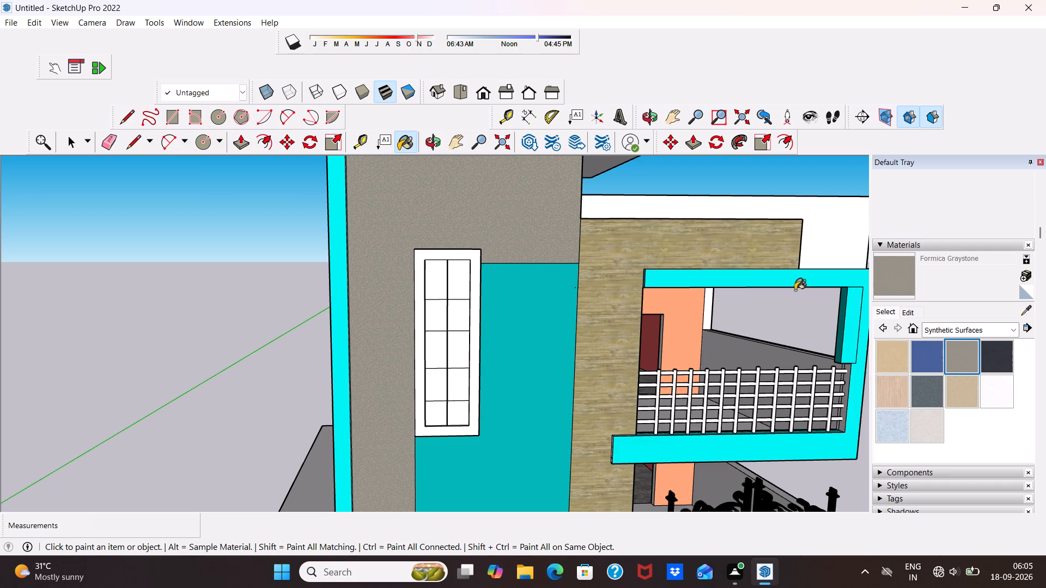
scroll(965, 359, "up", 3)
scroll(923, 389, "down", 4)
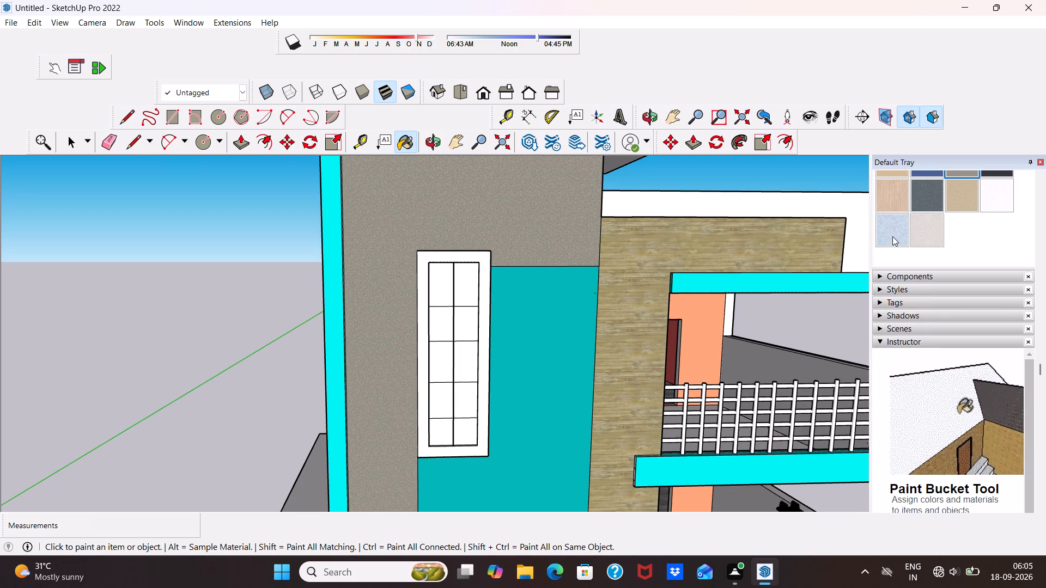
left_click(892, 234)
scroll(428, 246, "up", 4)
left_click(431, 261)
scroll(506, 255, "down", 3)
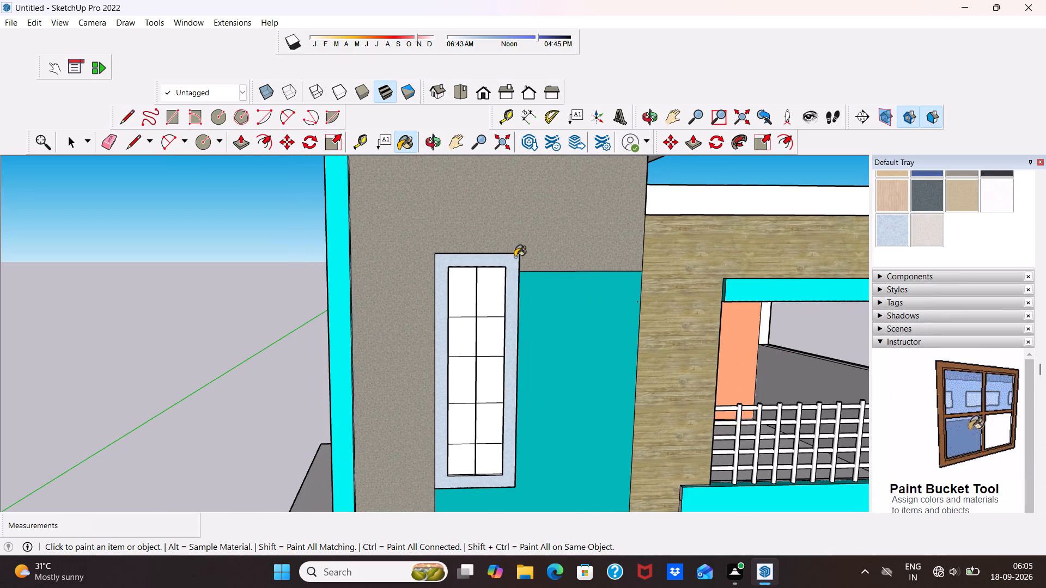
Paint the inner vertical side face of the tall window's frame with Terrazzo Light Blue.
scroll(537, 319, "up", 3)
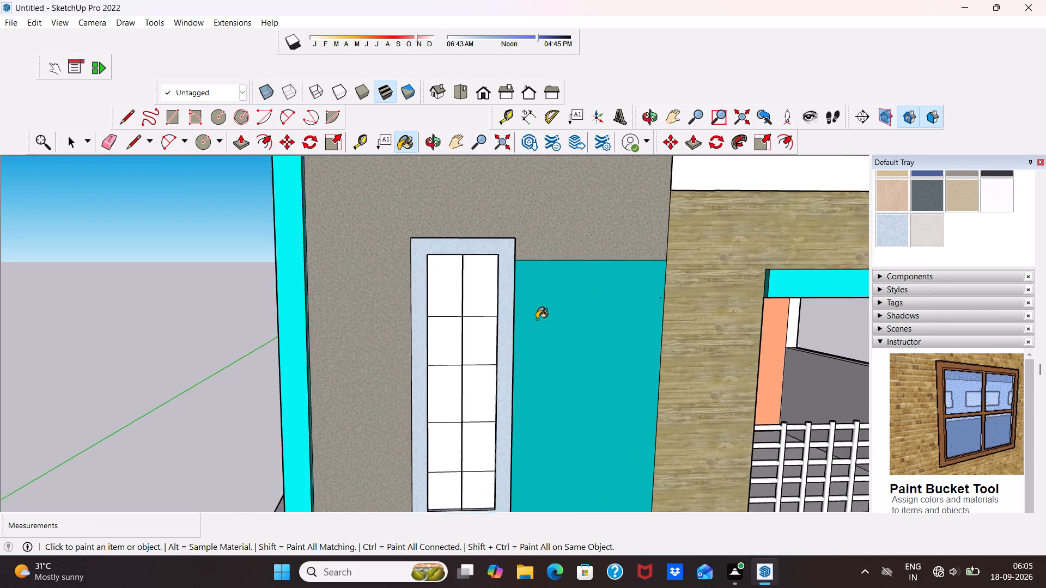
middle_click_drag(437, 304, 233, 334)
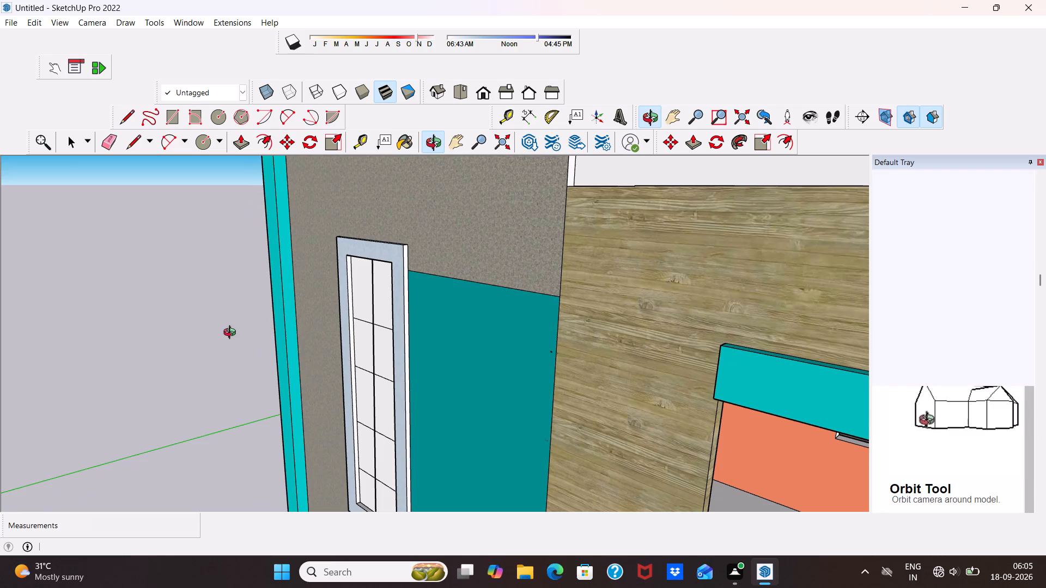
scroll(367, 304, "up", 10)
left_click(334, 268)
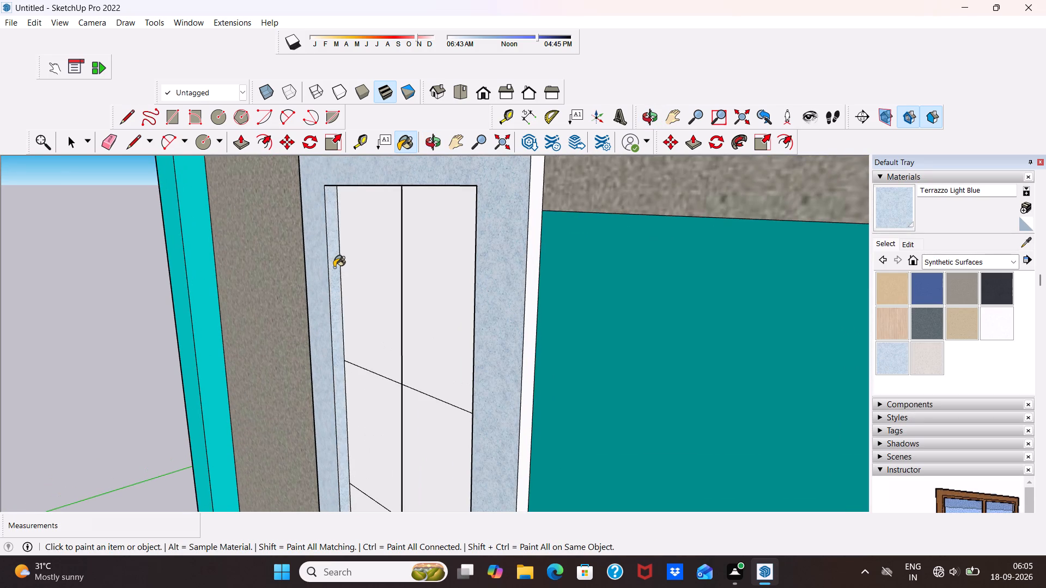
Paint the remaining inner side, top and bottom faces of the tall window's frame with Terrazzo Light Blue.
middle_click_drag(349, 266, 613, 273)
scroll(693, 260, "up", 4)
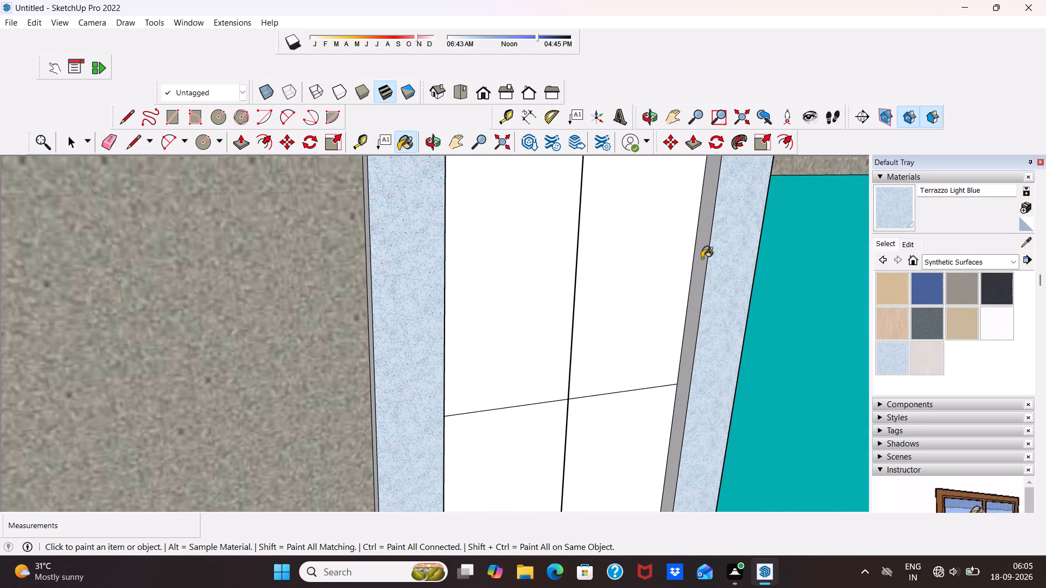
left_click(702, 258)
scroll(702, 258, "down", 5)
middle_click_drag(686, 277, 577, 112)
scroll(585, 231, "up", 5)
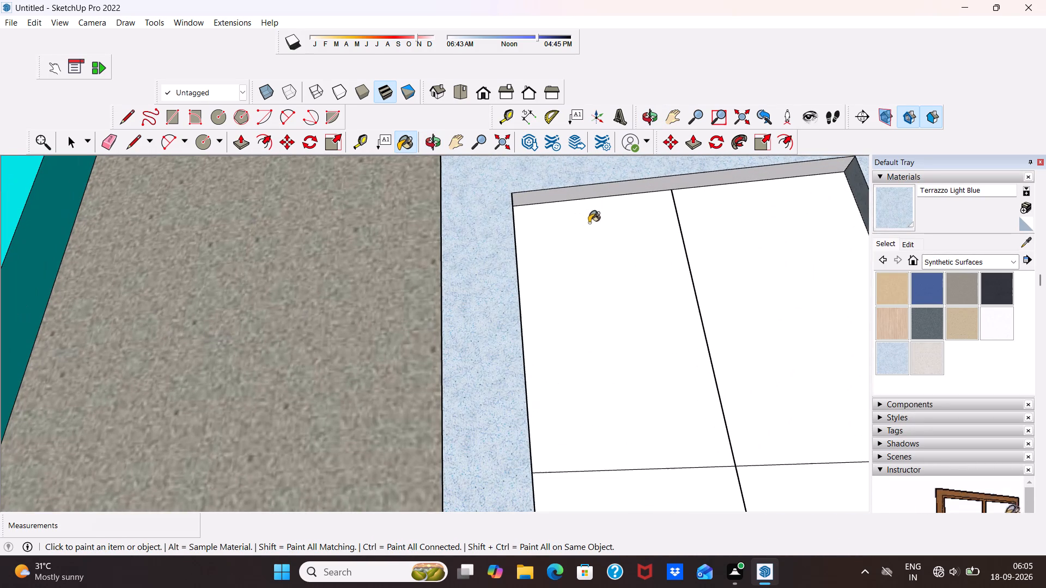
left_click(587, 193)
scroll(593, 185, "down", 10)
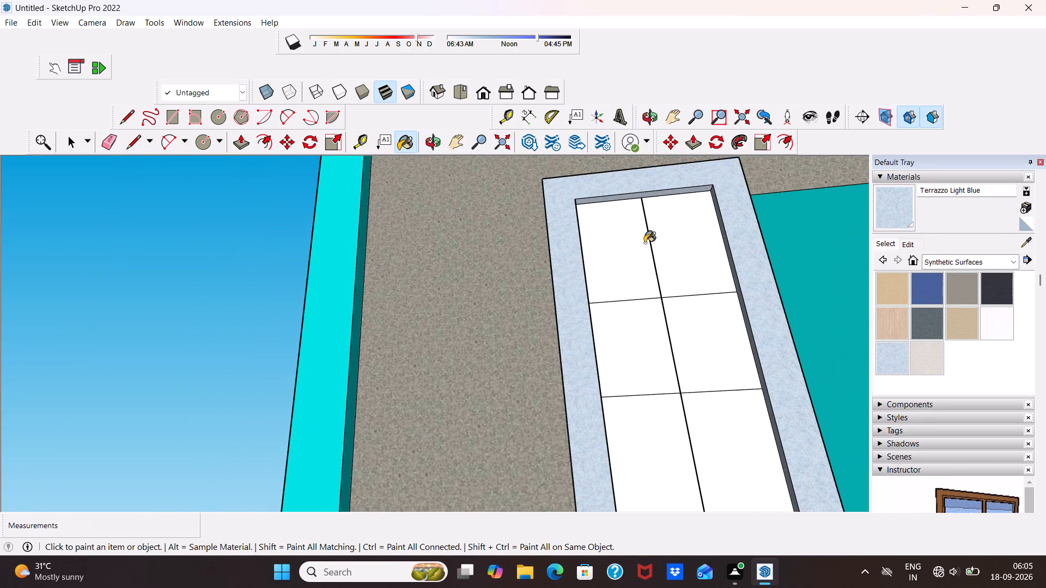
middle_click_drag(644, 243, 678, 344)
scroll(691, 298, "down", 12)
middle_click_drag(687, 360, 664, 517)
scroll(658, 507, "up", 10)
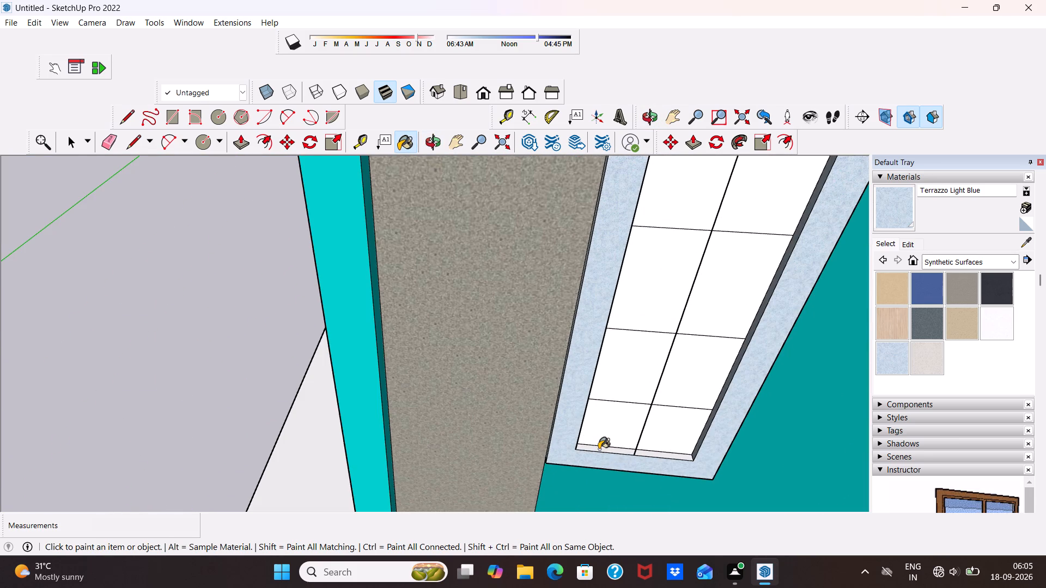
left_click(599, 449)
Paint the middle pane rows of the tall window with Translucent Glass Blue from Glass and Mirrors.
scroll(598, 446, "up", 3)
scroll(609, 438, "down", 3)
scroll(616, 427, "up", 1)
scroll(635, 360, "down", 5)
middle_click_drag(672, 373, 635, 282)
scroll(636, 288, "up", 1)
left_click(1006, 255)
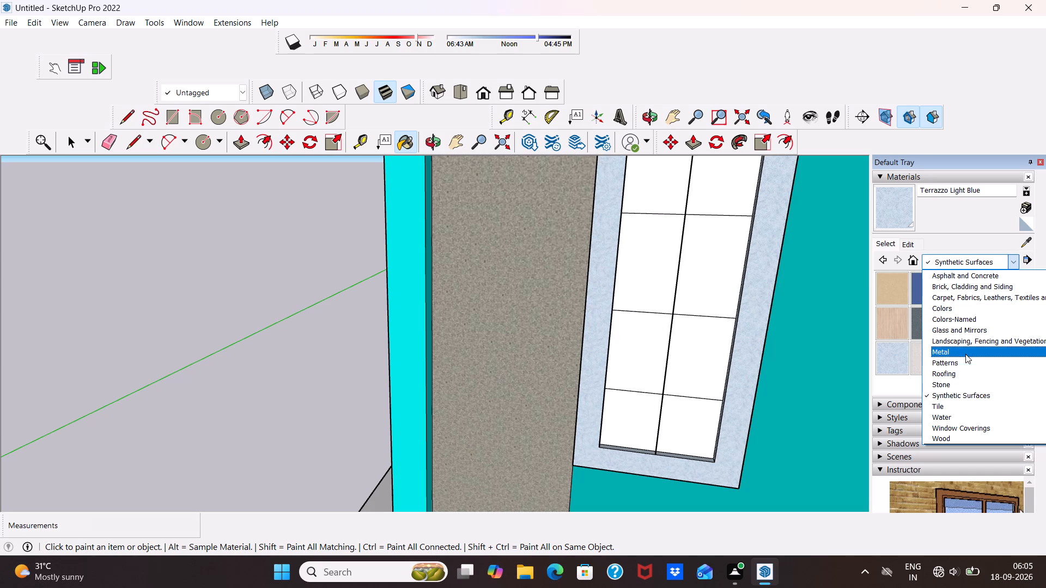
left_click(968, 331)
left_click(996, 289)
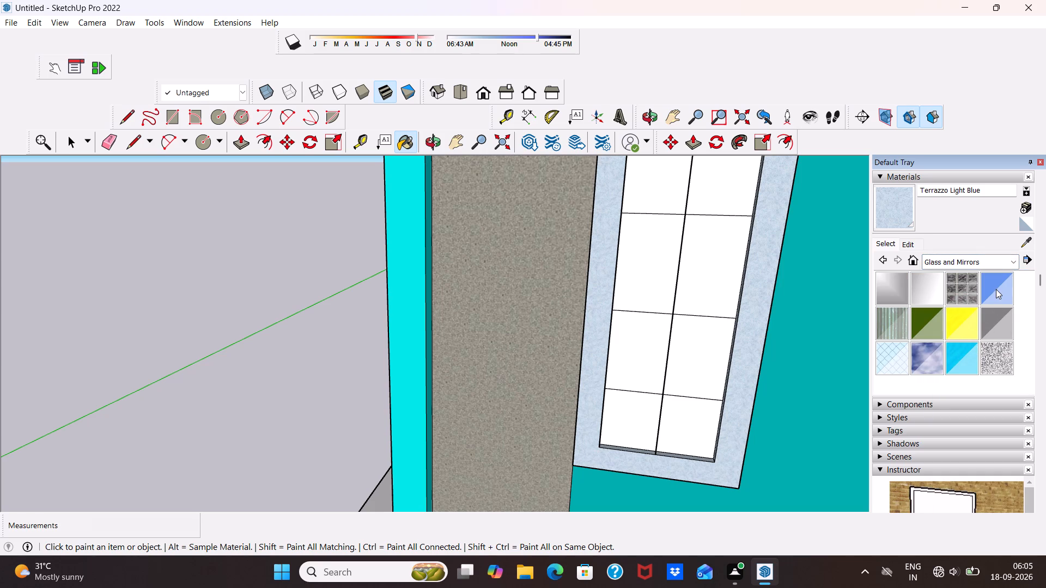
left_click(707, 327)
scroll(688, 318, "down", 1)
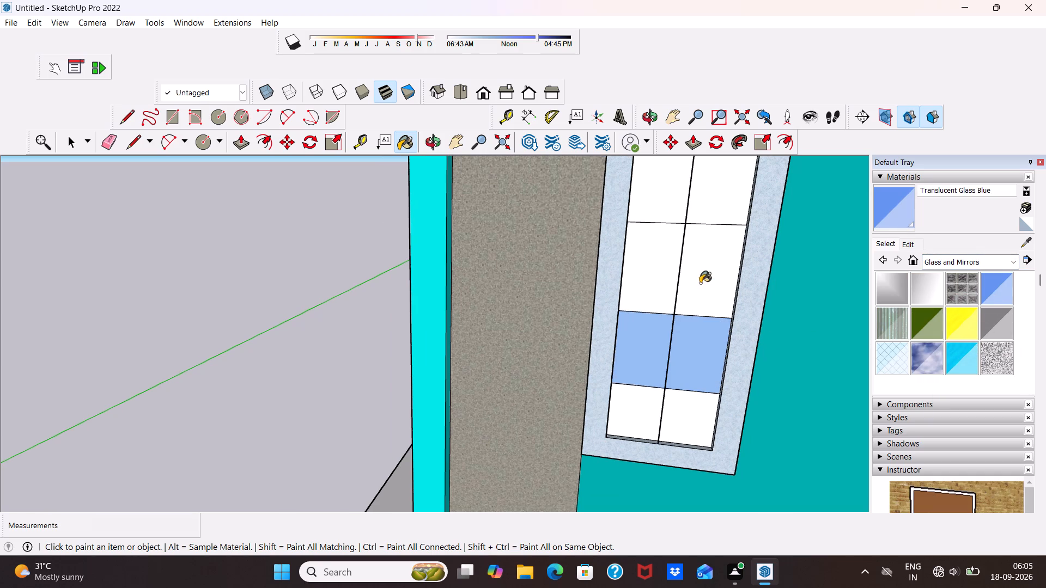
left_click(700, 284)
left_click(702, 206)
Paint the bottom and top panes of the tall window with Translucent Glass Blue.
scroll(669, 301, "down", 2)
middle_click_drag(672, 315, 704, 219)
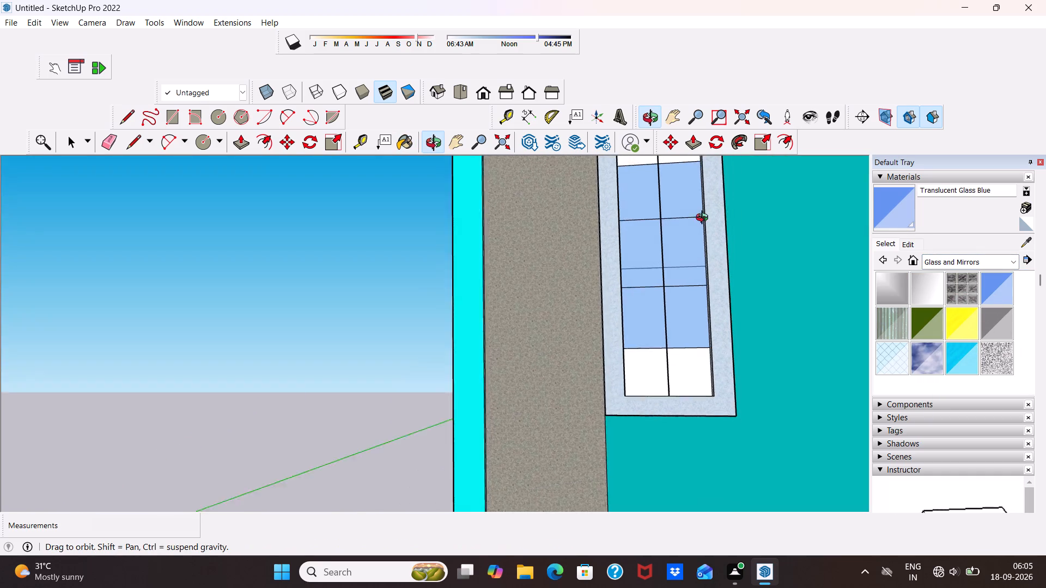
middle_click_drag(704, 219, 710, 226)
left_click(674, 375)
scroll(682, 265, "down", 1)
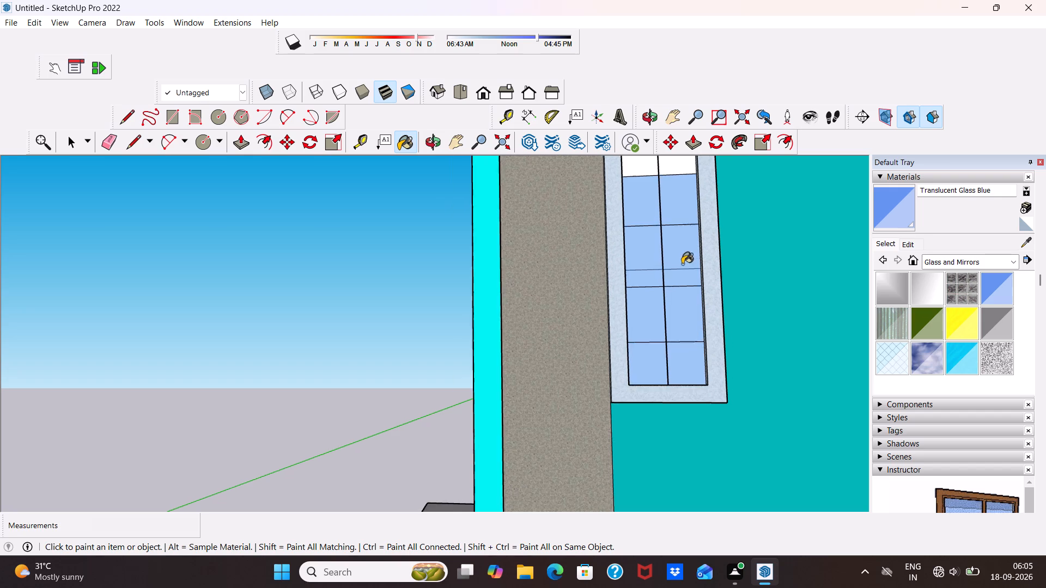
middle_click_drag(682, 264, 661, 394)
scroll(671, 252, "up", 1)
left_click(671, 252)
Examine the house from the side and front to judge the window's blue glass against the elevation.
middle_click_drag(714, 264, 512, 273)
scroll(481, 273, "down", 5)
middle_click_drag(593, 343, 354, 315)
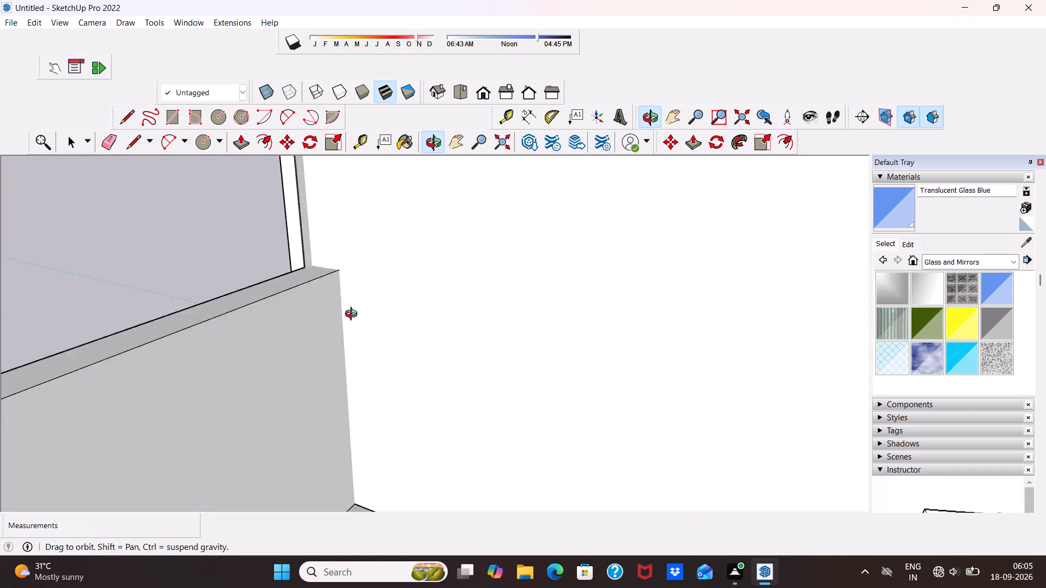
middle_click_drag(354, 315, 468, 269)
scroll(471, 269, "down", 5)
scroll(556, 363, "down", 2)
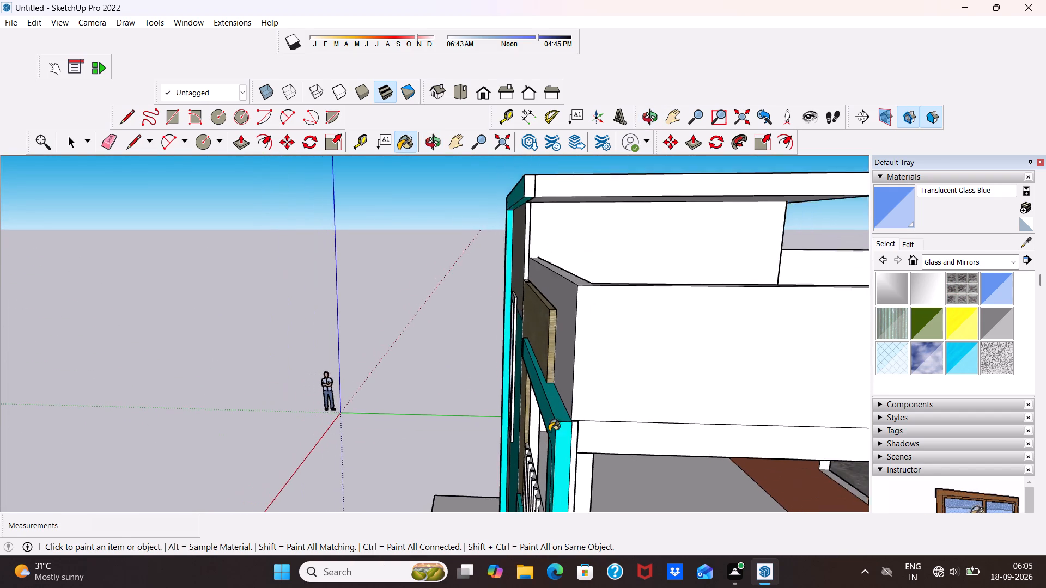
scroll(549, 431, "down", 2)
middle_click_drag(591, 458, 774, 393)
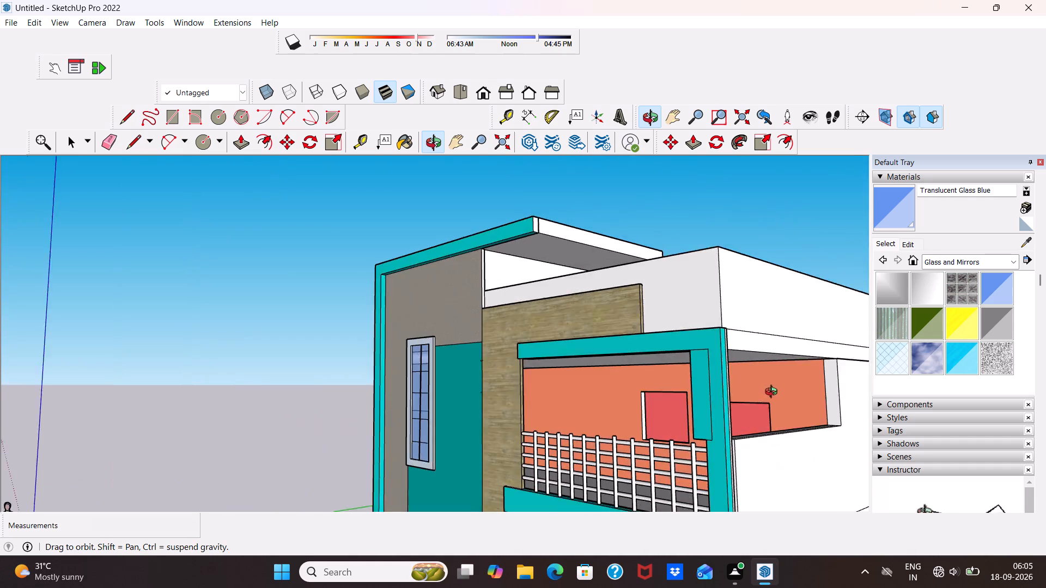
middle_click_drag(774, 393, 777, 392)
scroll(448, 332, "up", 4)
middle_click_drag(368, 376, 565, 348)
scroll(567, 348, "up", 1)
scroll(442, 332, "down", 5)
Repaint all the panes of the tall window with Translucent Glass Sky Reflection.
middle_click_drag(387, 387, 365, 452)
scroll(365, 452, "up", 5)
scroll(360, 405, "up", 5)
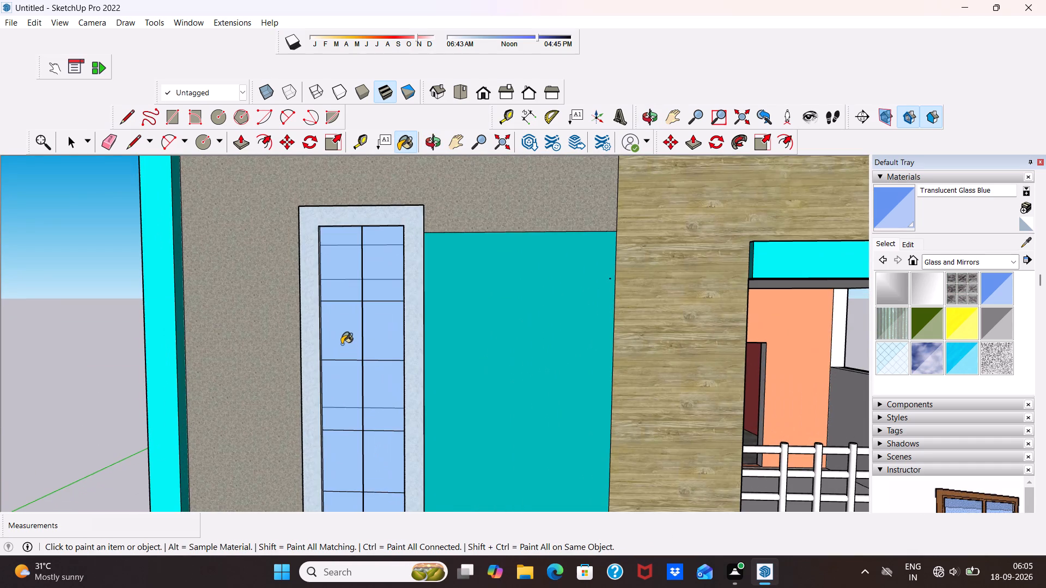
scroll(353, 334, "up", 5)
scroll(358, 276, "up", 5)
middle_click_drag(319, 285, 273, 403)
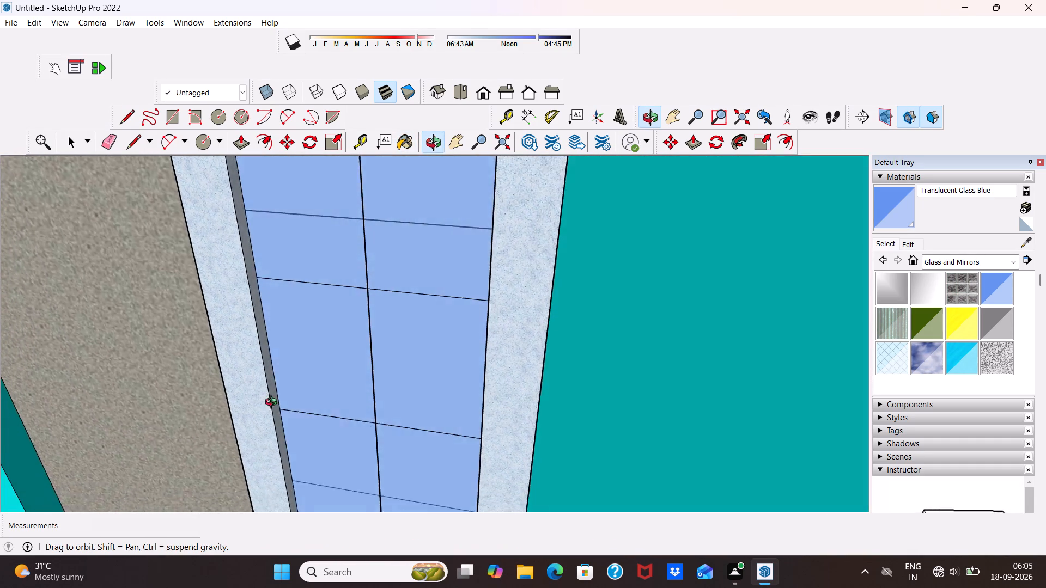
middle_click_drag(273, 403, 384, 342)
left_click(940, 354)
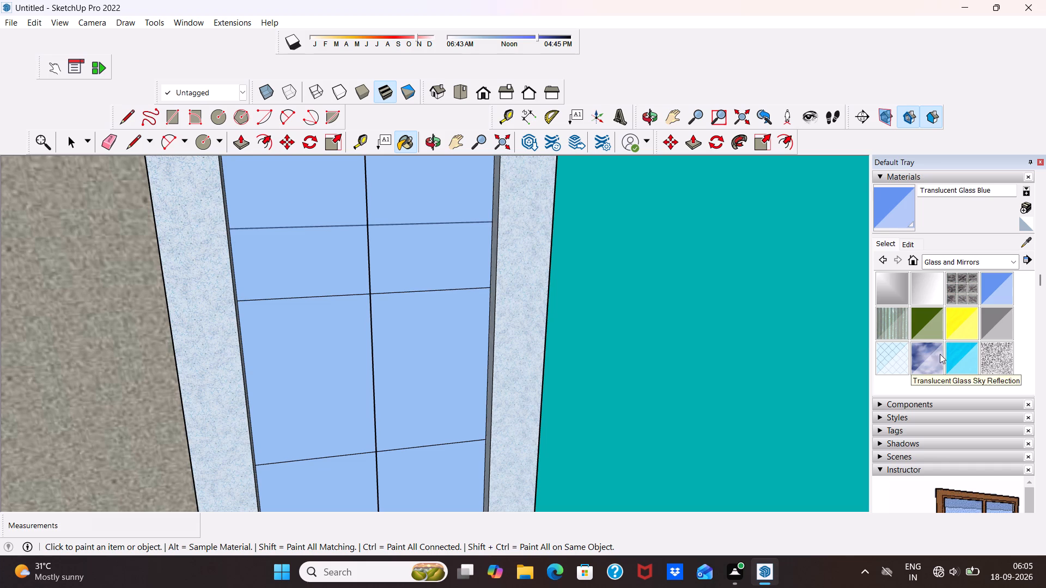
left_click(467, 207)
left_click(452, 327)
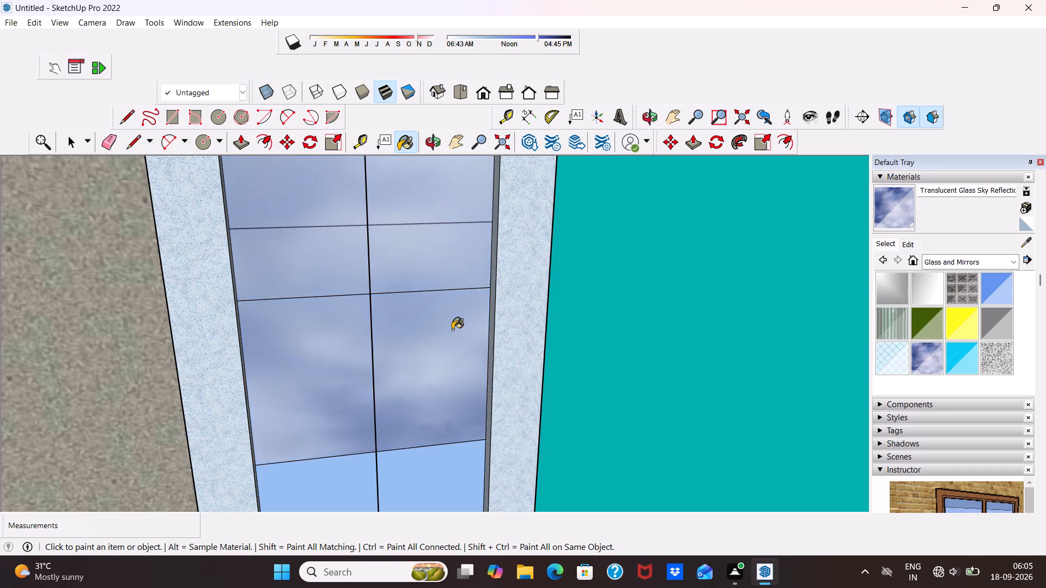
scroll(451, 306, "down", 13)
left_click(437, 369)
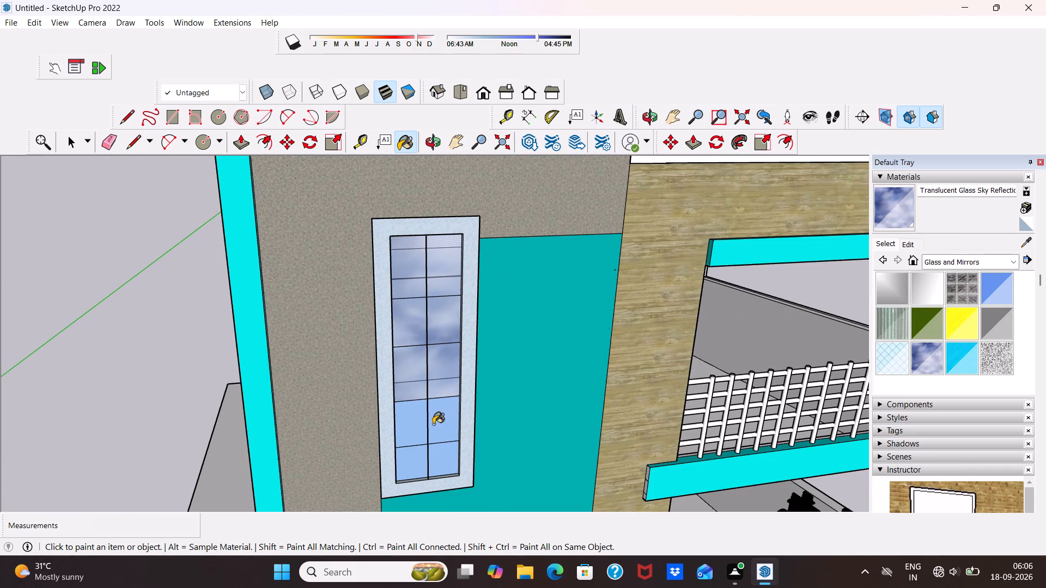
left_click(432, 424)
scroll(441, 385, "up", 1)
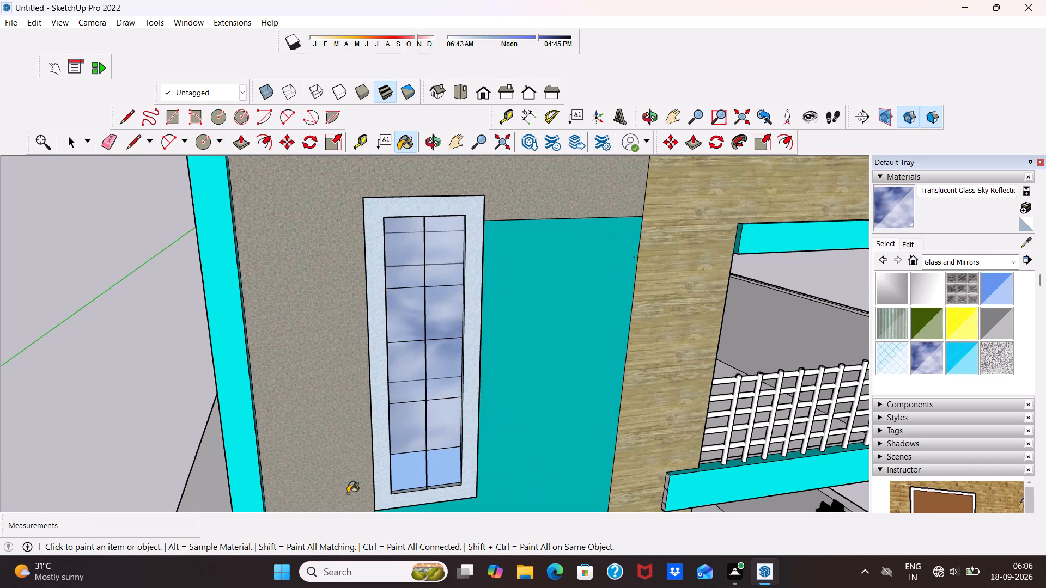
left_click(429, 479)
Switch to the front view and repaint all the tall window's panes with Translucent Glass Blue.
middle_click_drag(413, 446, 391, 489)
scroll(391, 473, "up", 1)
scroll(404, 405, "down", 5)
scroll(397, 269, "up", 1)
scroll(415, 203, "down", 8)
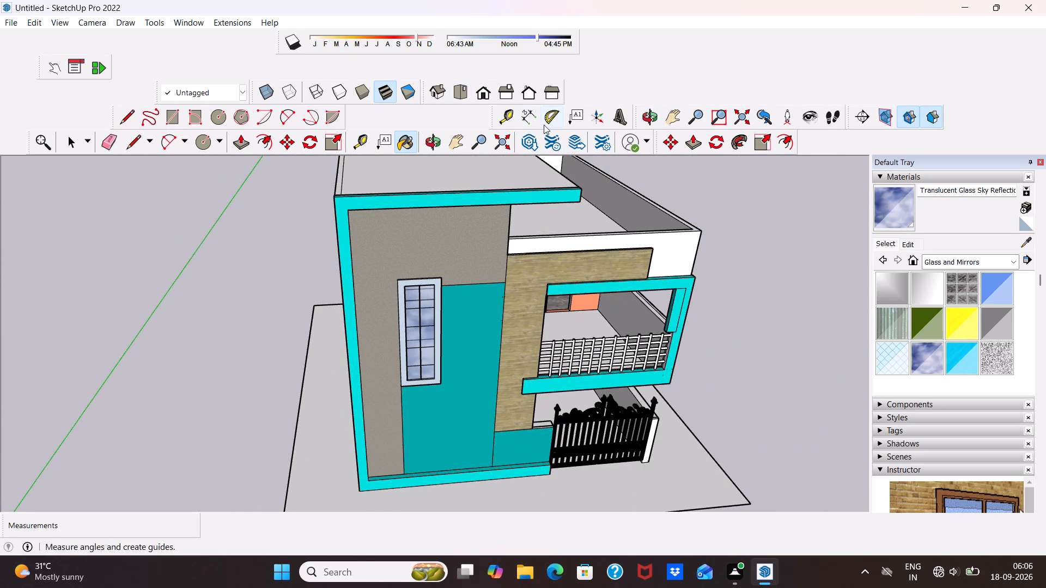
left_click(488, 88)
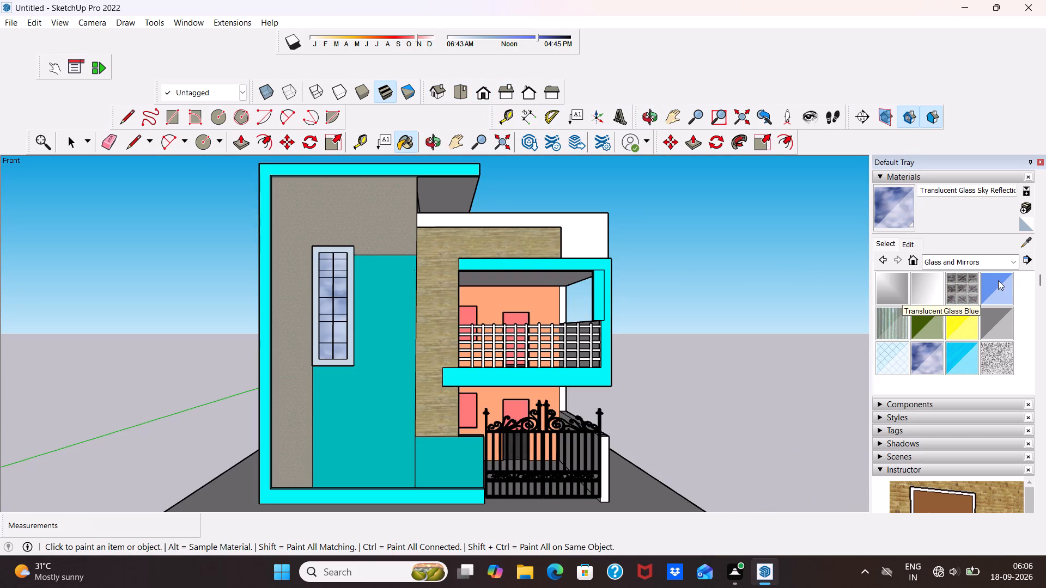
left_click(998, 280)
left_click(322, 283)
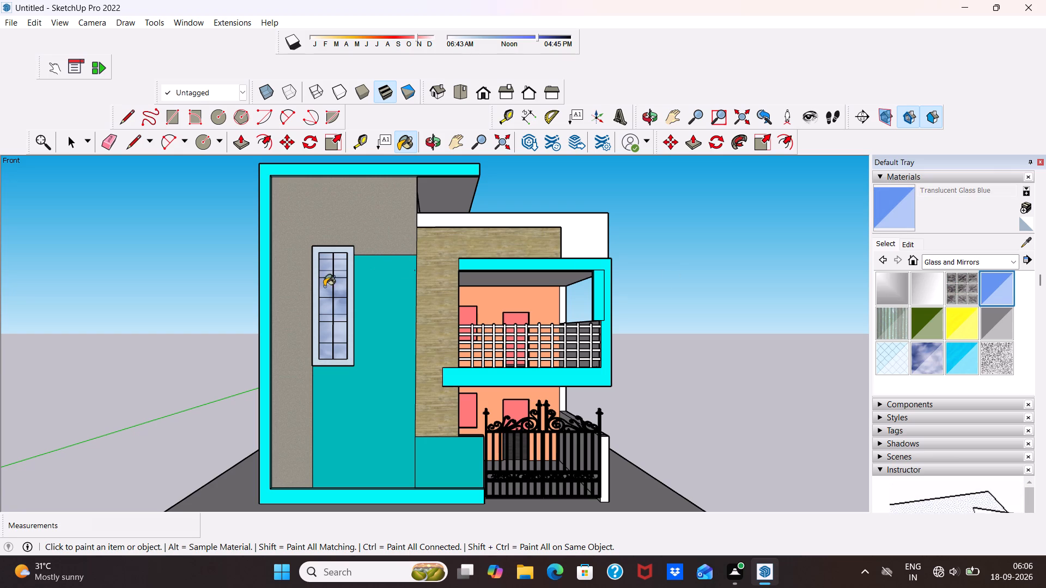
scroll(339, 311, "up", 4)
left_click(339, 310)
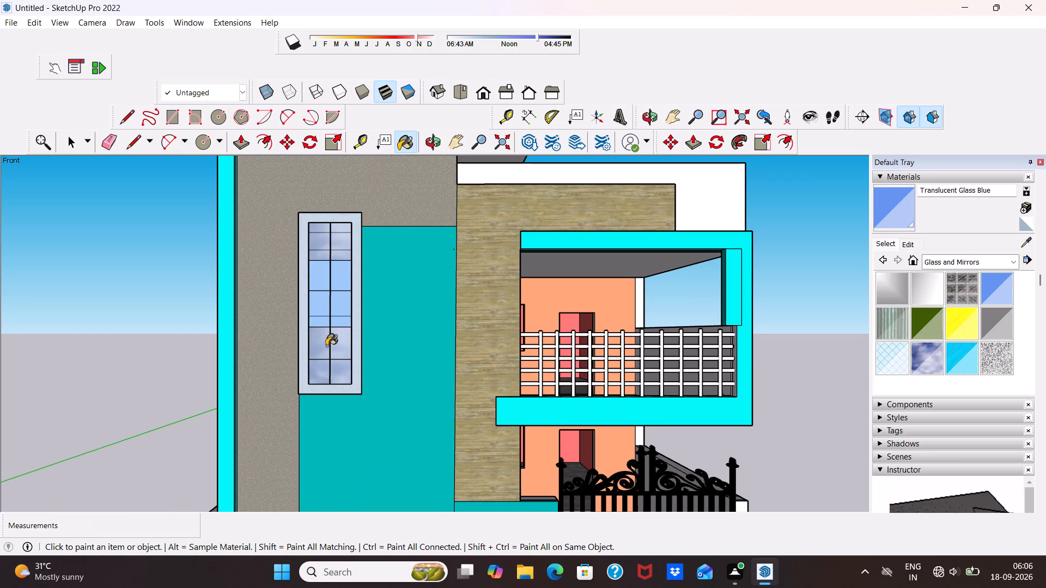
left_click(326, 346)
left_click(340, 375)
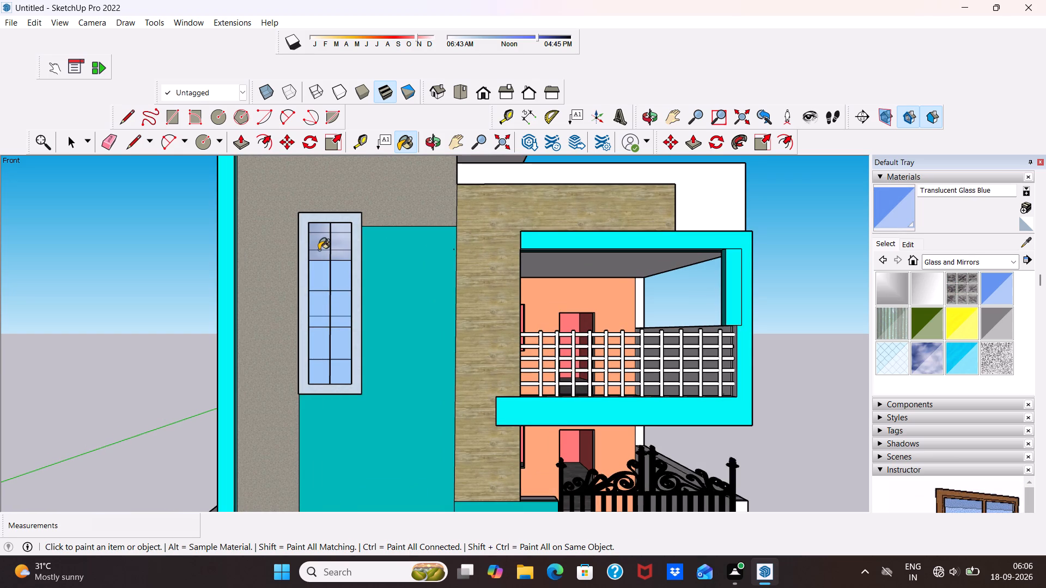
left_click(319, 250)
scroll(415, 173, "up", 1)
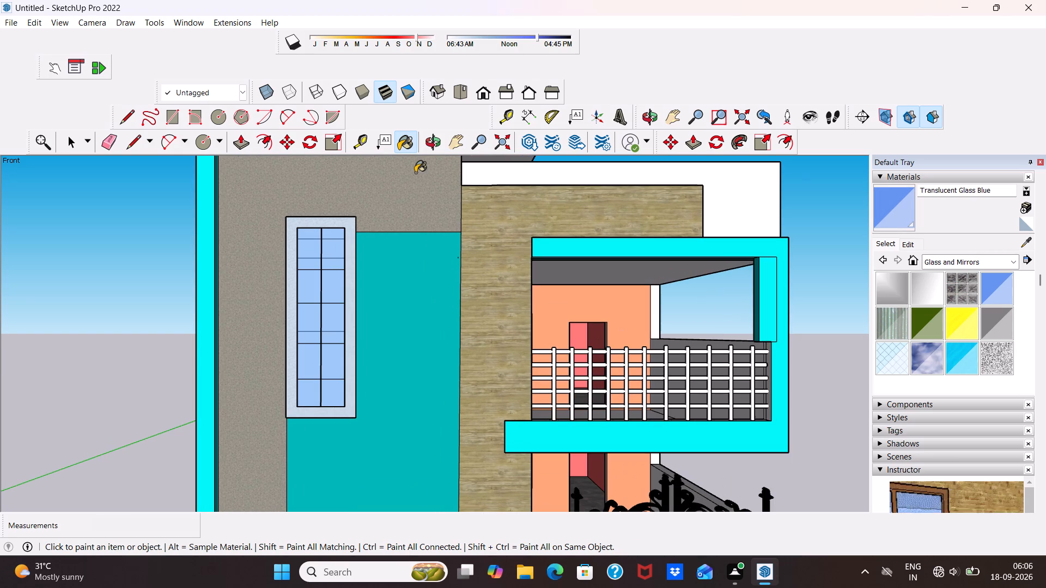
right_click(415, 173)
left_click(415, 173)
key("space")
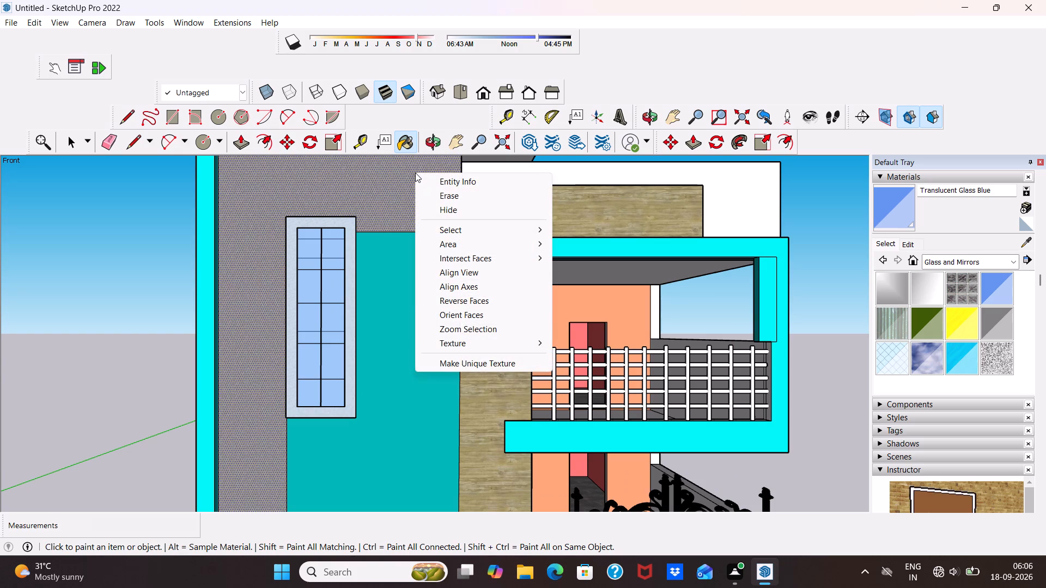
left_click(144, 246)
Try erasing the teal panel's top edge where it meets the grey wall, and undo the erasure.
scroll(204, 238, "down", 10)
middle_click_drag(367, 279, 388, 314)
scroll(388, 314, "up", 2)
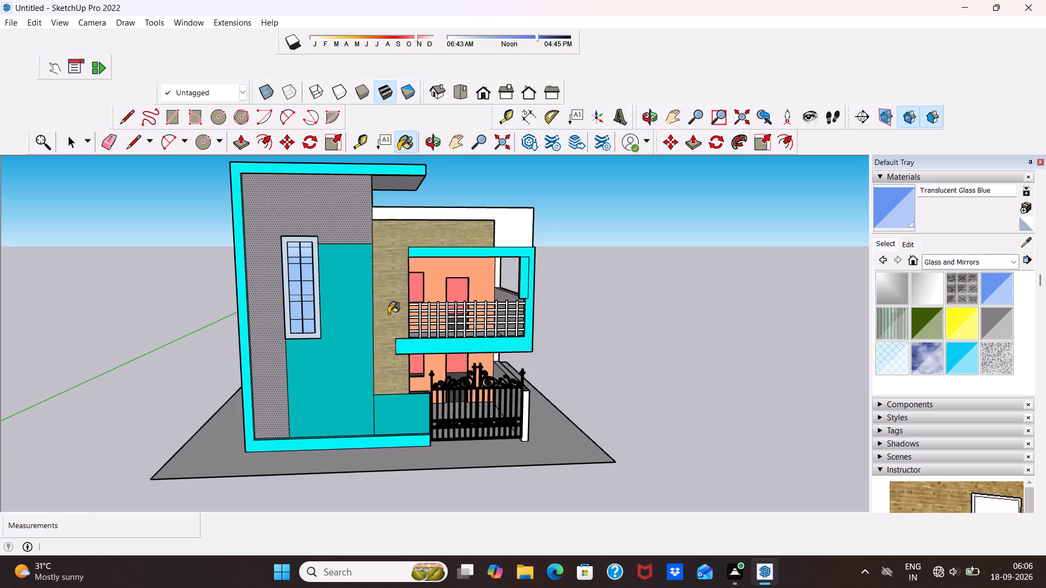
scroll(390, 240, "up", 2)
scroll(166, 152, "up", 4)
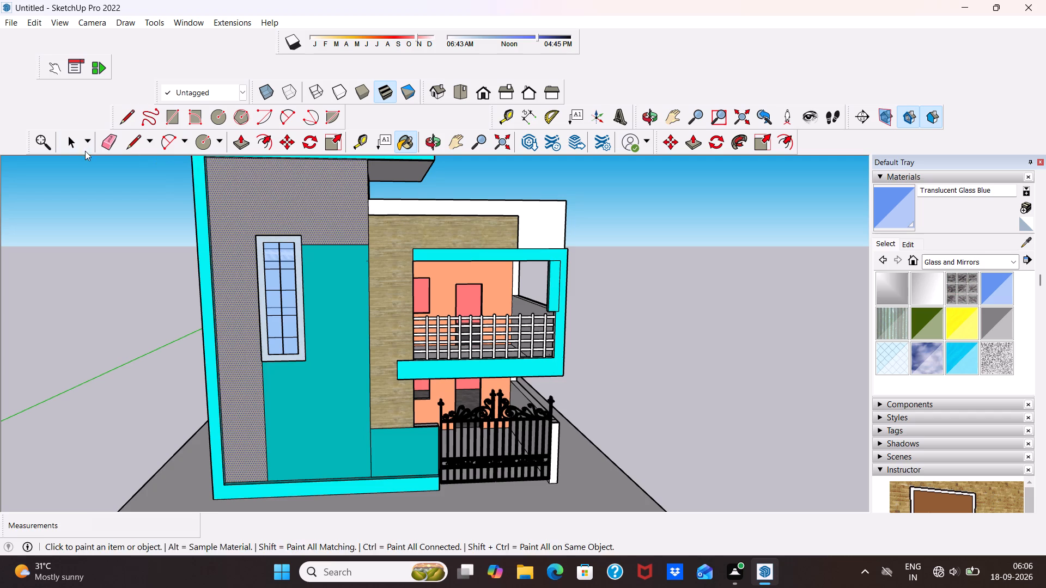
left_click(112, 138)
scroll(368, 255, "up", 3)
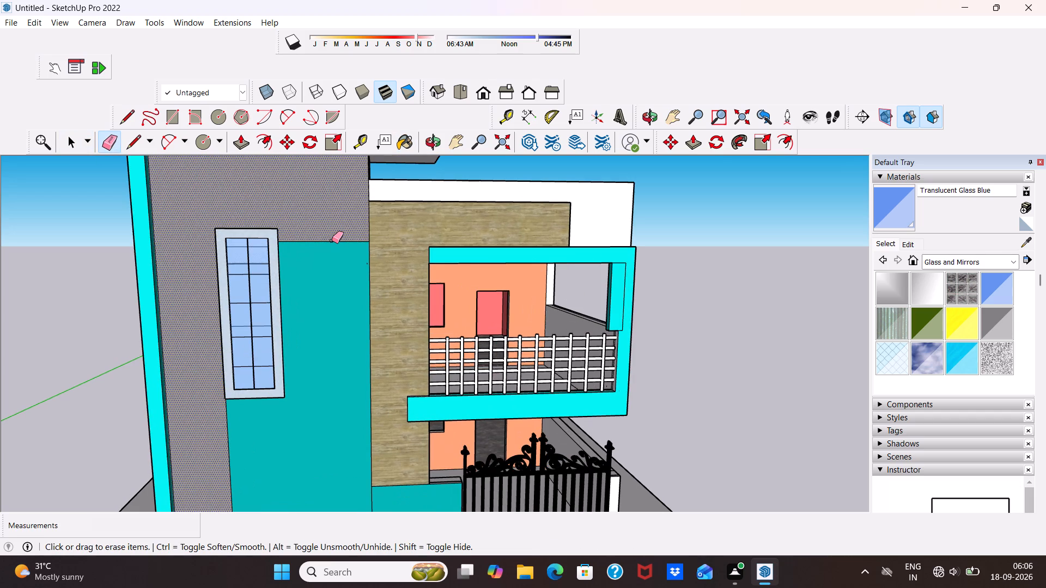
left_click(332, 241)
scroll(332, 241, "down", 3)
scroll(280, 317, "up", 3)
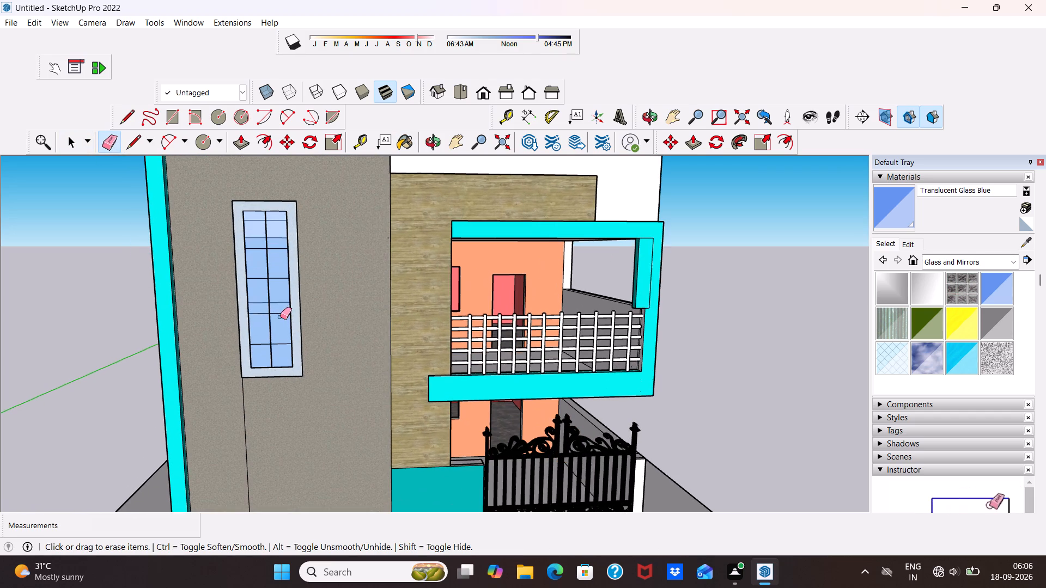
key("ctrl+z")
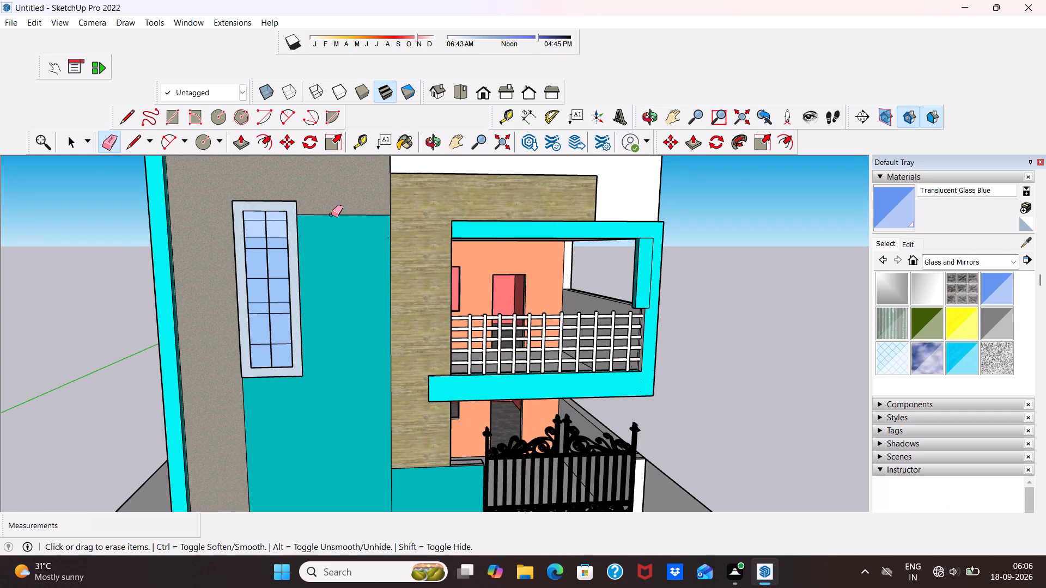
Erase the vertical edge dividing the tall teal wall panel from the low teal wall beside the gate.
scroll(336, 204, "down", 5)
middle_click_drag(327, 234, 248, 278)
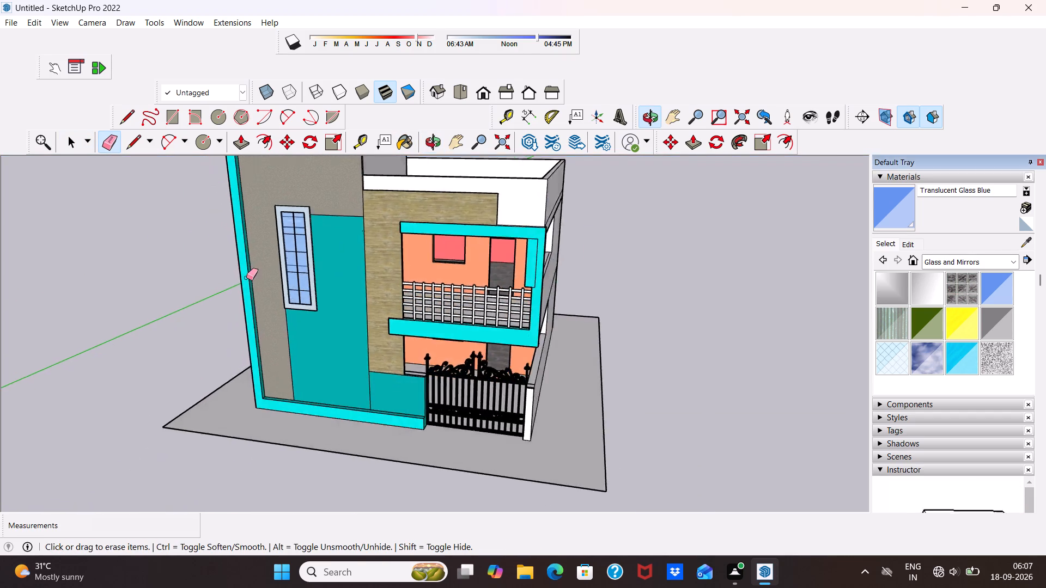
scroll(246, 278, "up", 3)
scroll(321, 290, "up", 6)
scroll(403, 239, "up", 2)
scroll(403, 237, "down", 11)
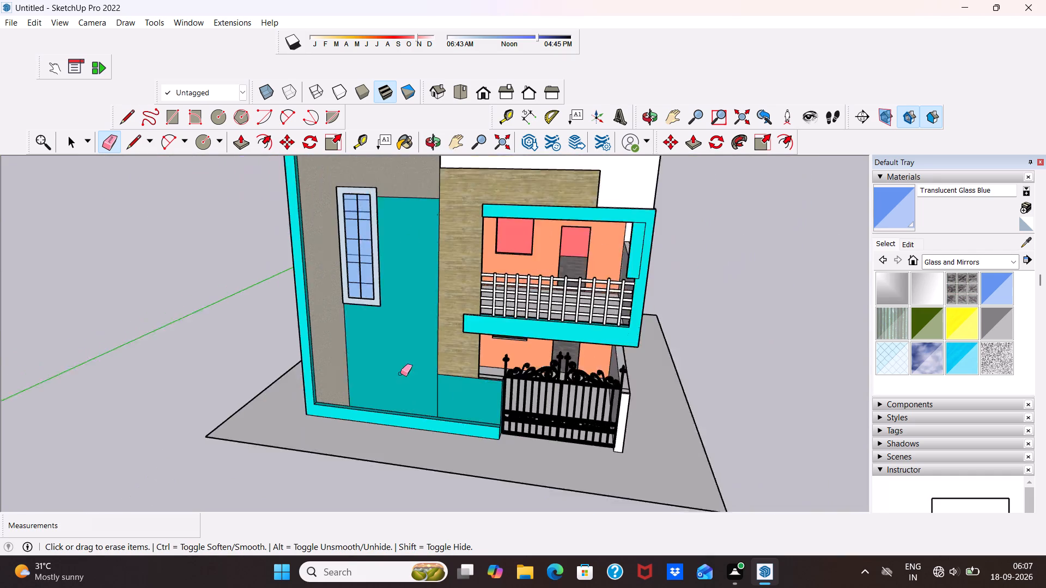
scroll(400, 373, "down", 1)
scroll(438, 395, "up", 5)
left_click(433, 376)
left_click(433, 376)
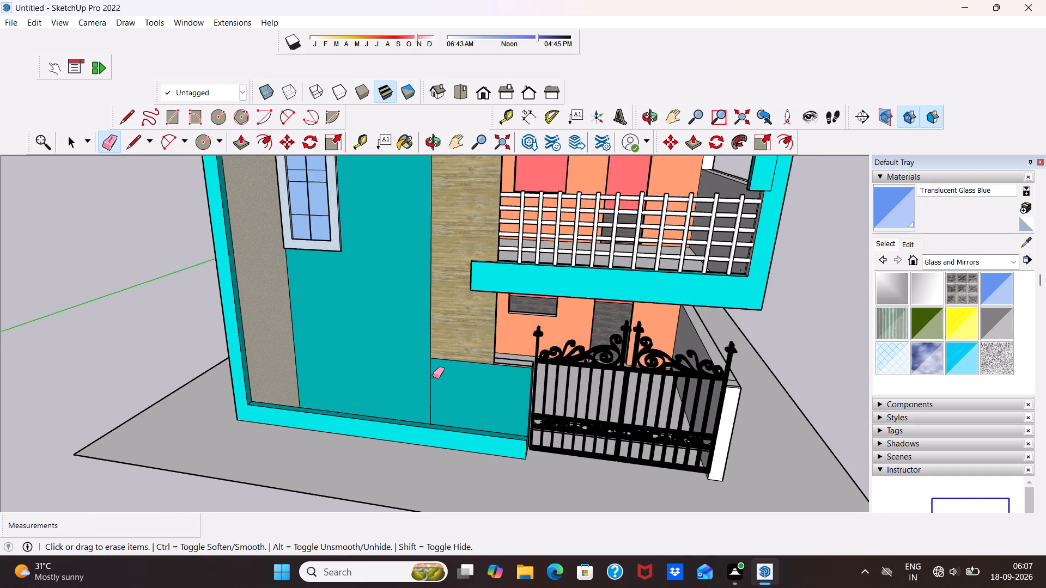
left_click(433, 377)
scroll(431, 379, "up", 11)
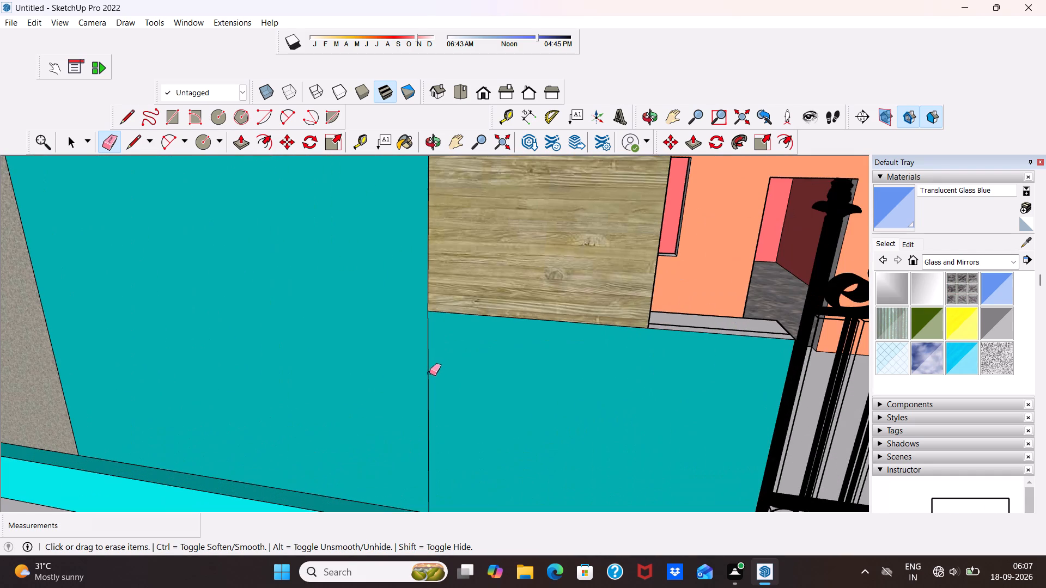
left_click(428, 374)
scroll(446, 361, "down", 10)
scroll(230, 311, "up", 5)
scroll(234, 307, "down", 2)
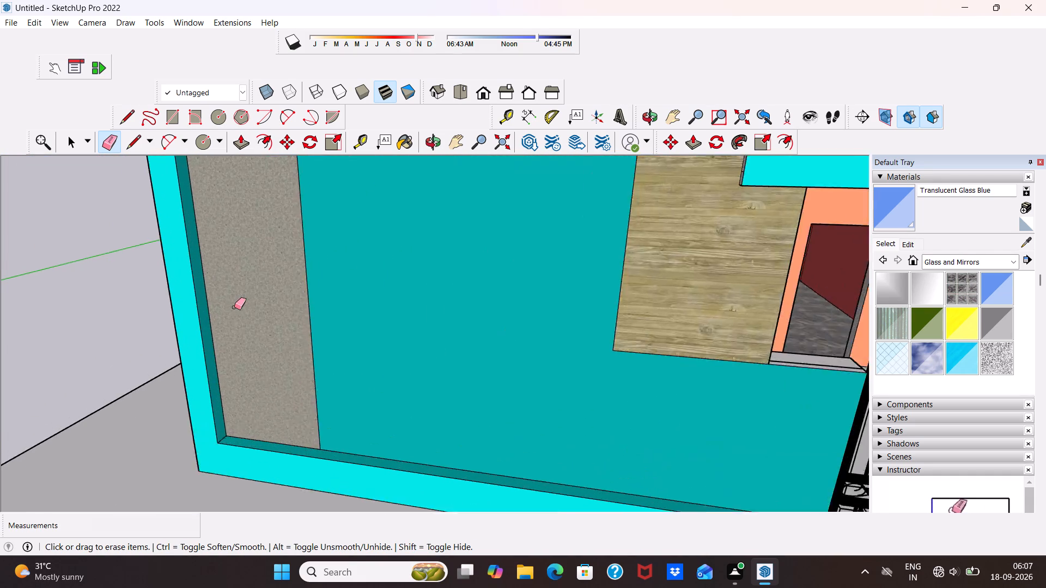
Examine the painted front elevation and the balcony side for surfaces that still lack a finish.
scroll(234, 307, "down", 10)
scroll(322, 238, "down", 3)
scroll(299, 282, "down", 3)
scroll(311, 214, "up", 4)
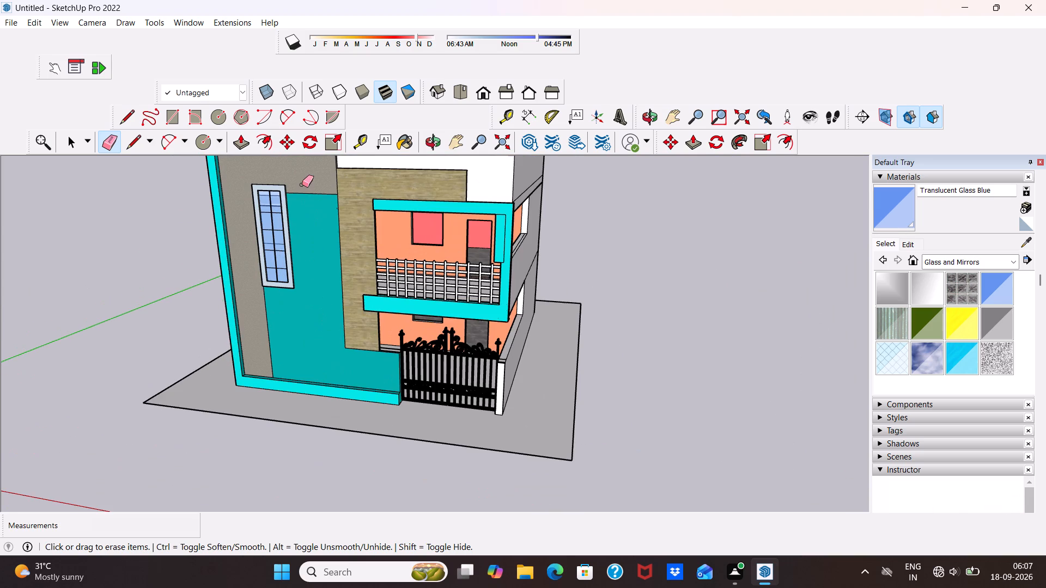
middle_click_drag(302, 185, 439, 204)
scroll(390, 134, "down", 1)
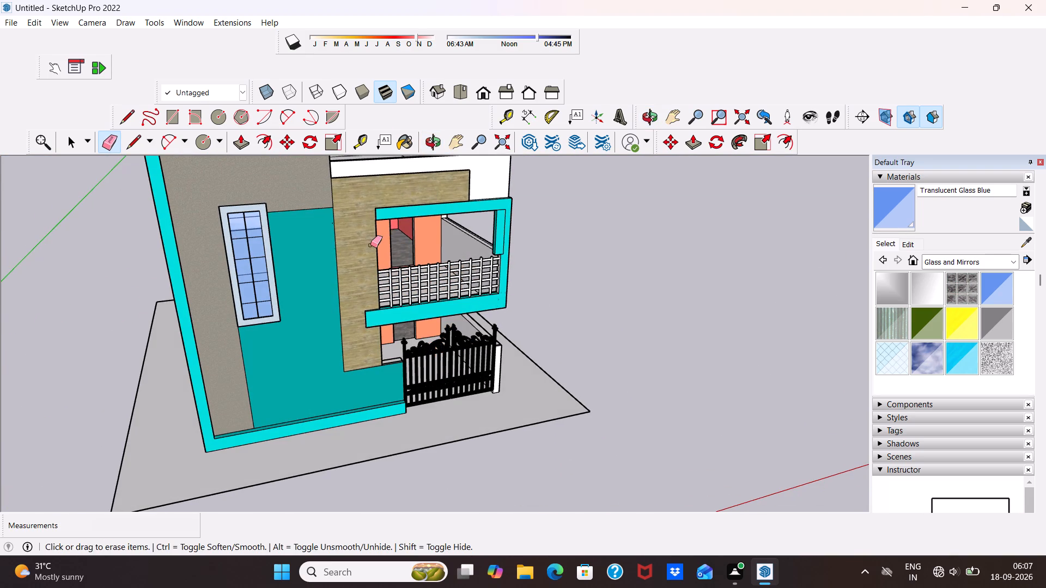
middle_click_drag(370, 245, 330, 261)
key("space")
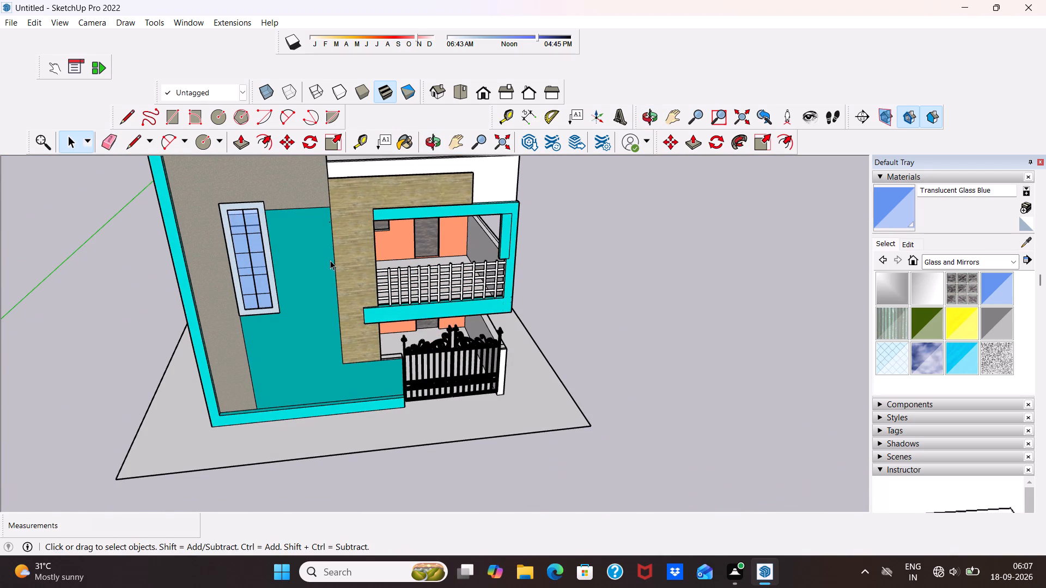
scroll(330, 260, "down", 4)
middle_click_drag(330, 261, 307, 182)
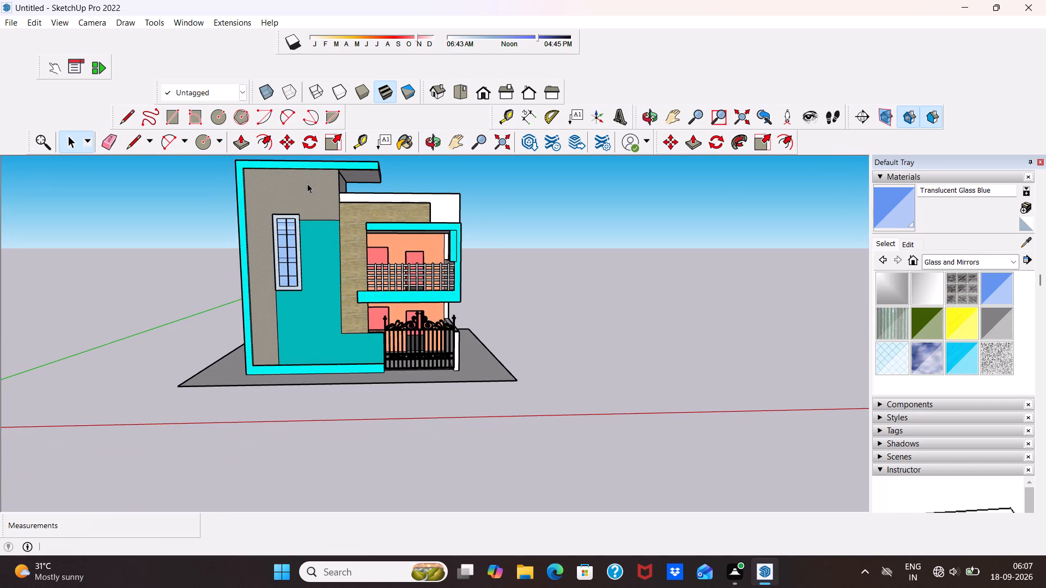
scroll(308, 188, "up", 1)
scroll(448, 189, "up", 4)
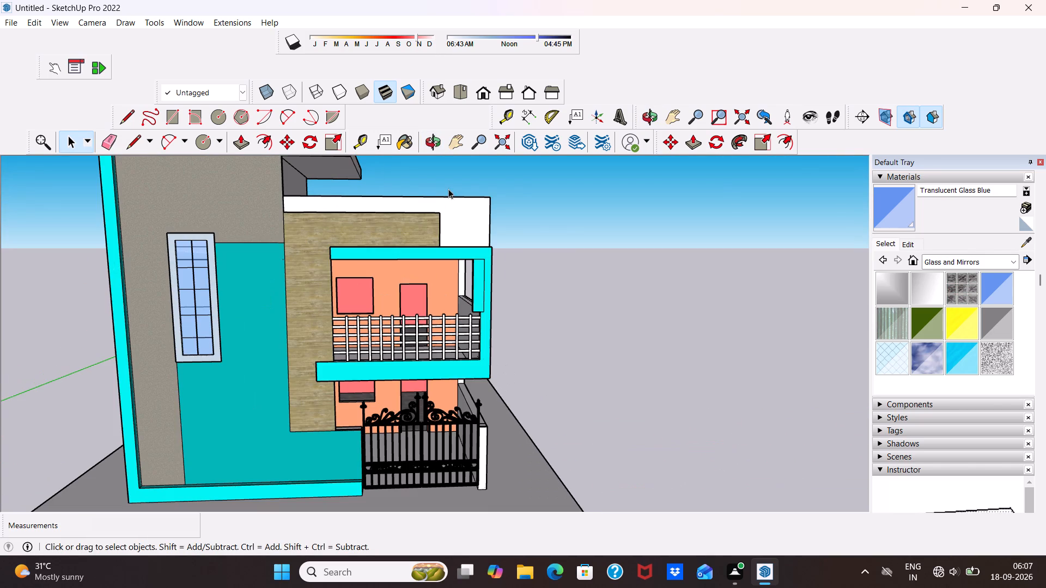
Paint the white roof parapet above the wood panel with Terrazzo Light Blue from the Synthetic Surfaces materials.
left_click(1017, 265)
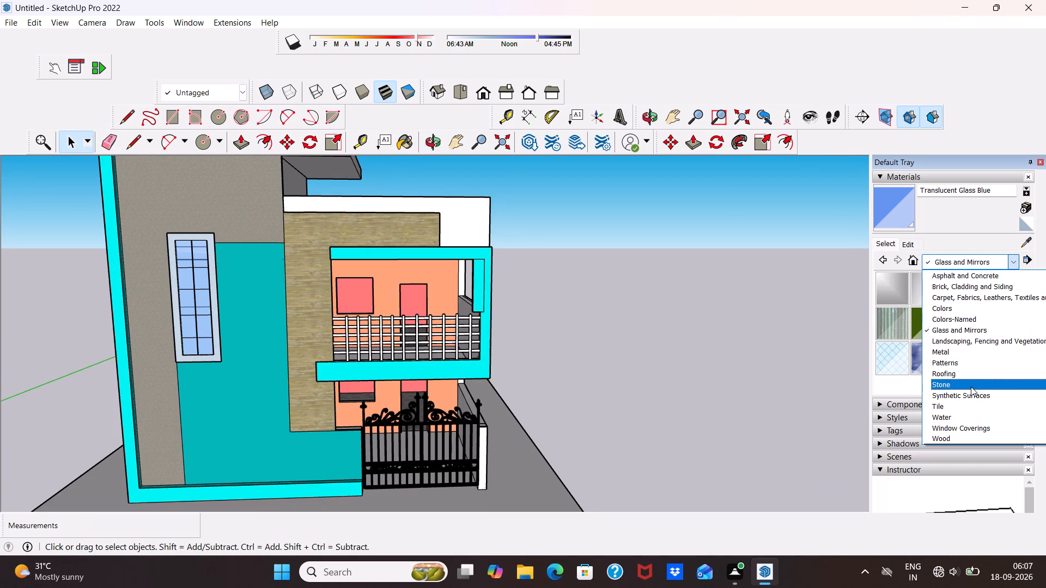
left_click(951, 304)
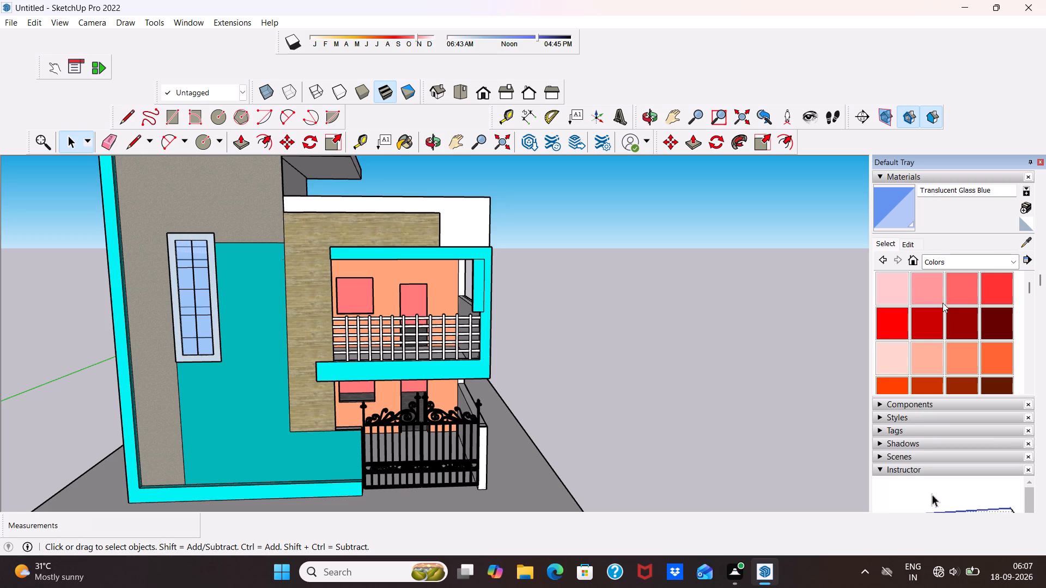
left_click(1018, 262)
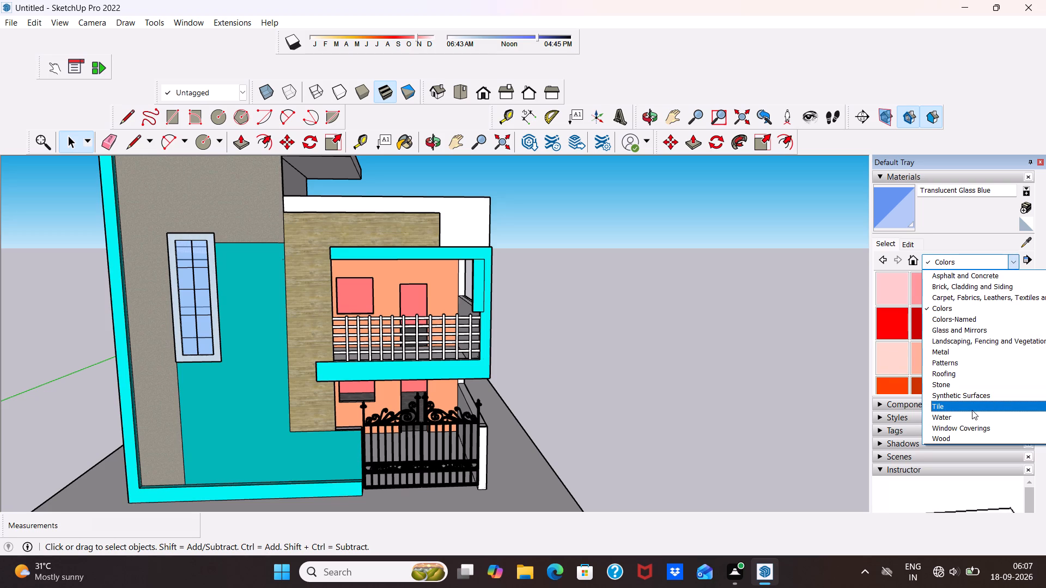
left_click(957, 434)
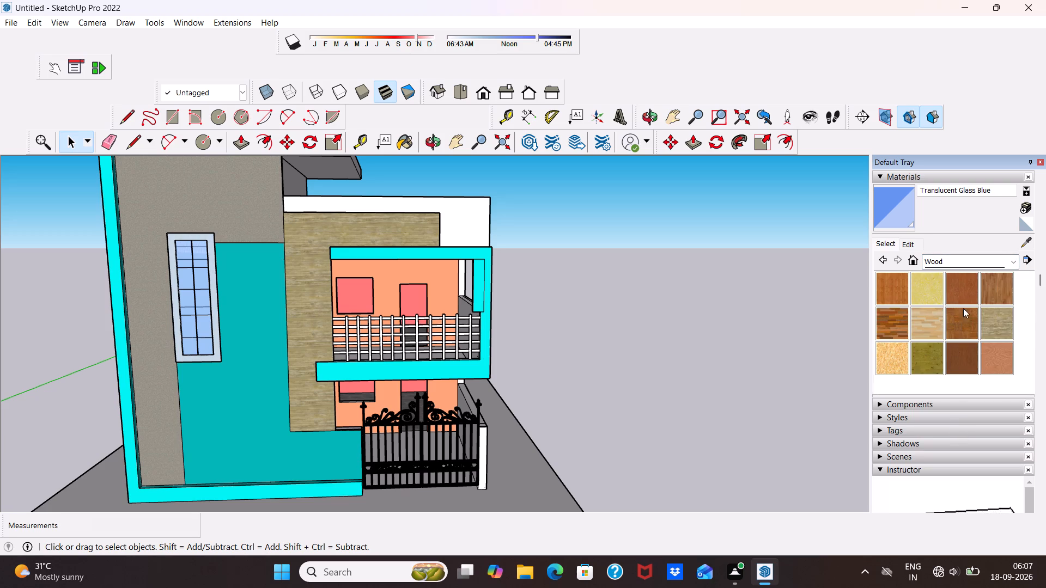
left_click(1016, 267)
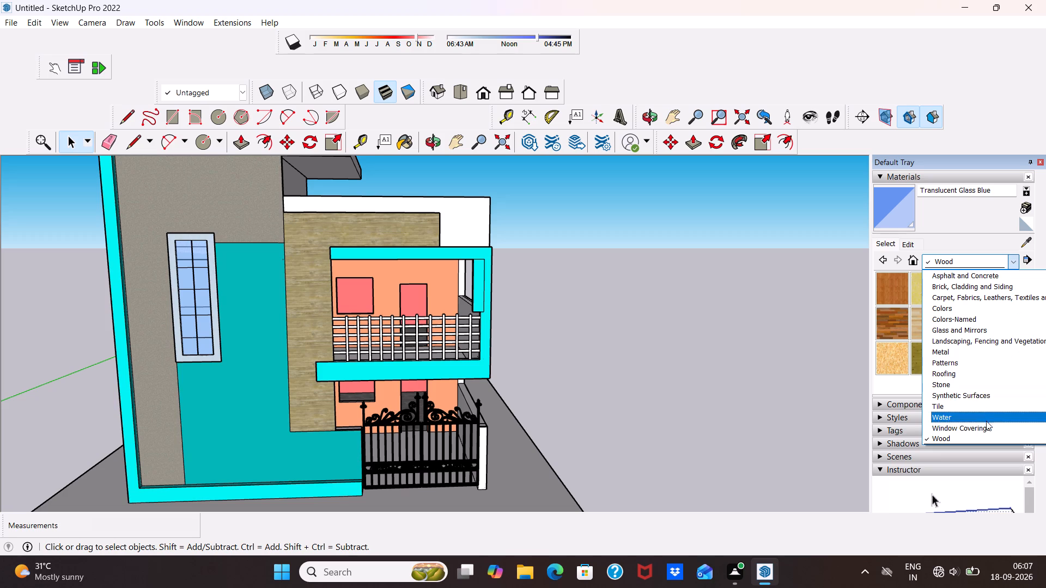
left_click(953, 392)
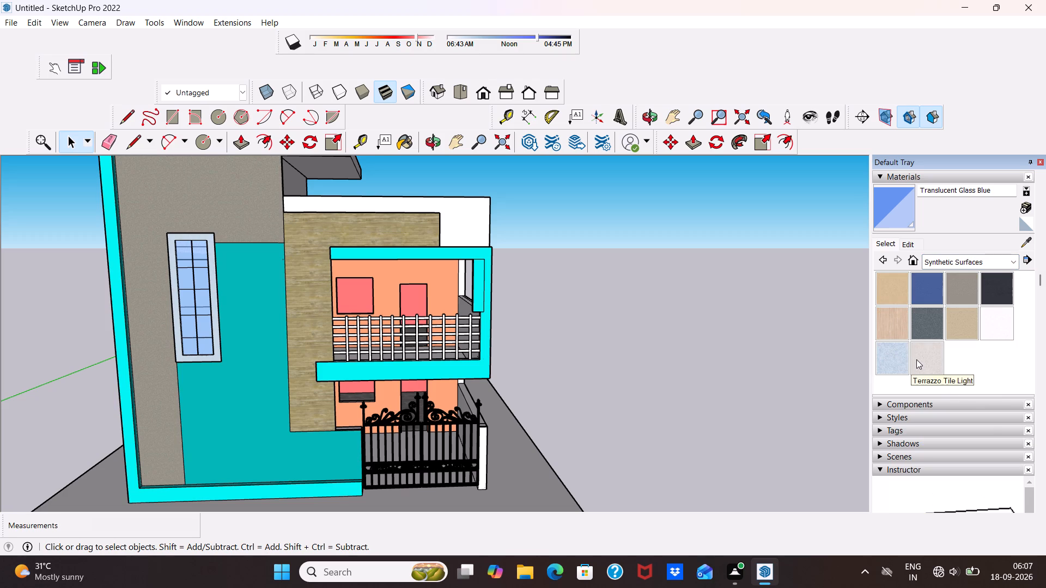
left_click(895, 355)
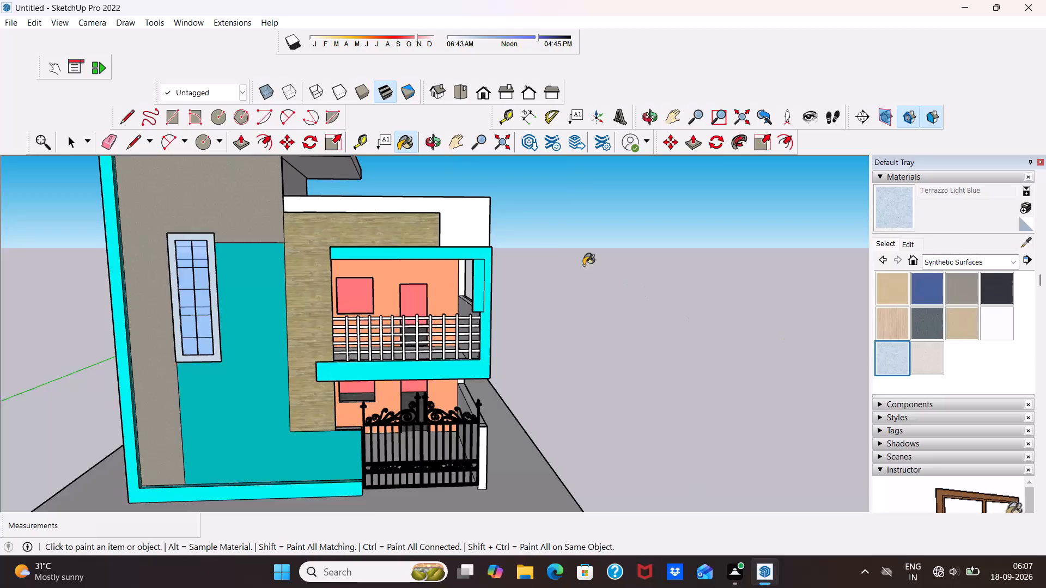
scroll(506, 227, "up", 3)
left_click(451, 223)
Repaint the roof parapet above the wood panel with Quartz Light Brown.
scroll(452, 212, "down", 7)
middle_click_drag(496, 229, 396, 277)
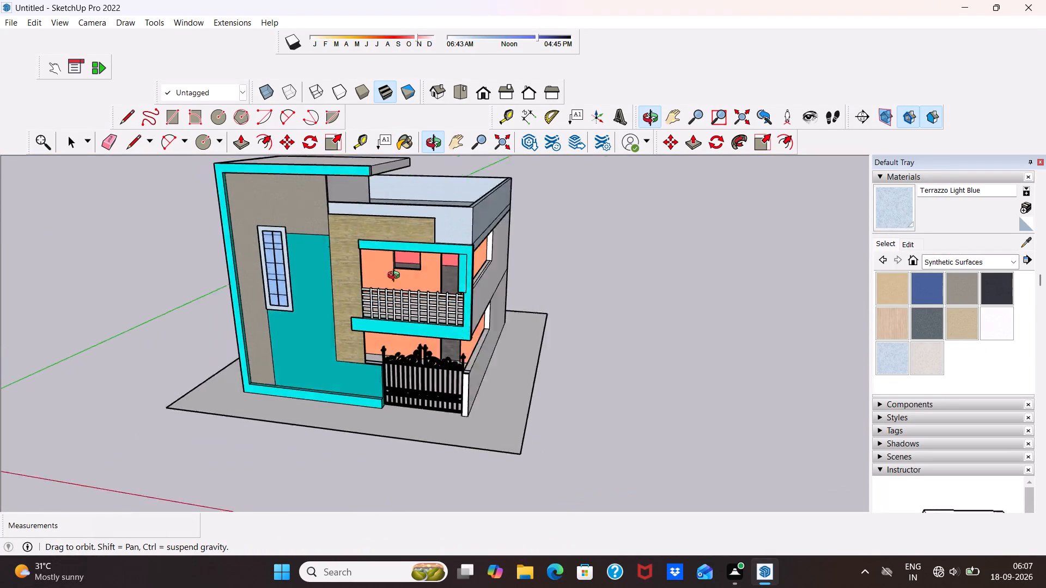
middle_click_drag(396, 277, 423, 216)
scroll(423, 216, "up", 3)
middle_click_drag(420, 219, 496, 252)
scroll(496, 252, "up", 1)
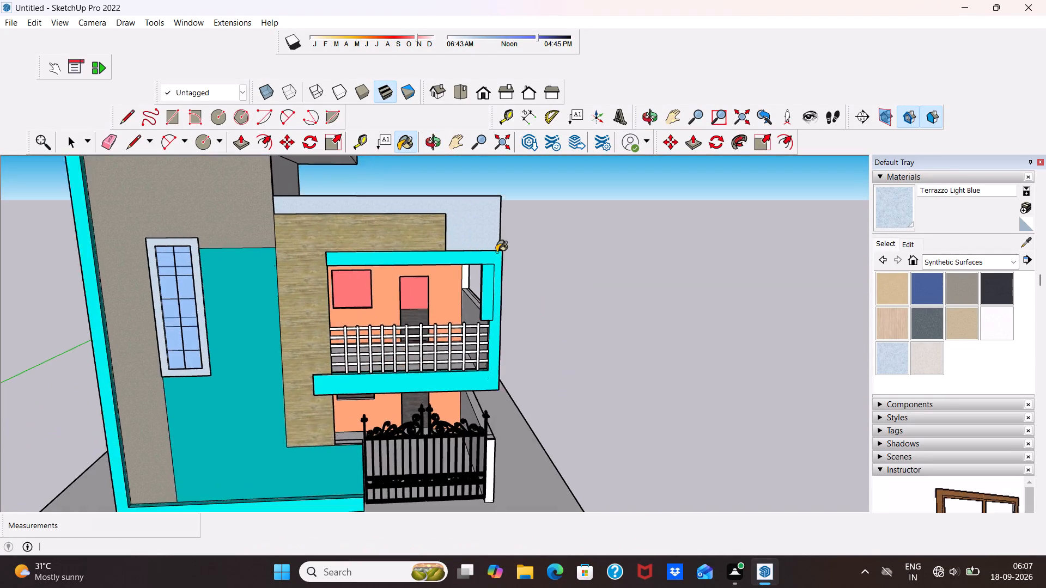
scroll(496, 252, "up", 1)
left_click(968, 322)
scroll(484, 248, "up", 3)
left_click(464, 232)
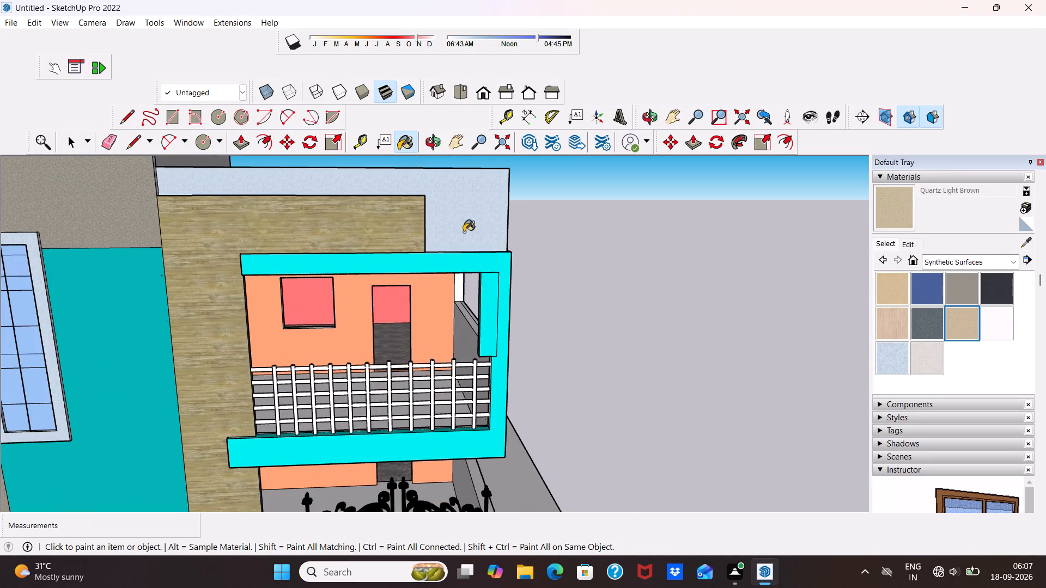
Paint the upper and lower storeys of the long side wall on the gate side with Quartz Light Brown.
scroll(464, 232, "down", 5)
middle_click_drag(464, 232, 357, 239)
scroll(357, 237, "down", 4)
middle_click_drag(377, 248, 377, 248)
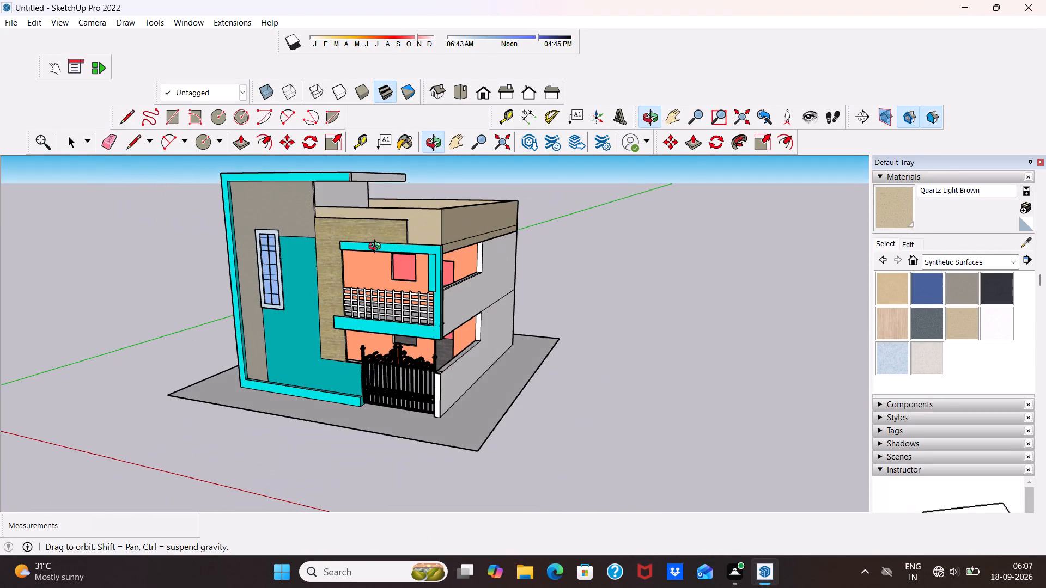
middle_click_drag(377, 248, 468, 248)
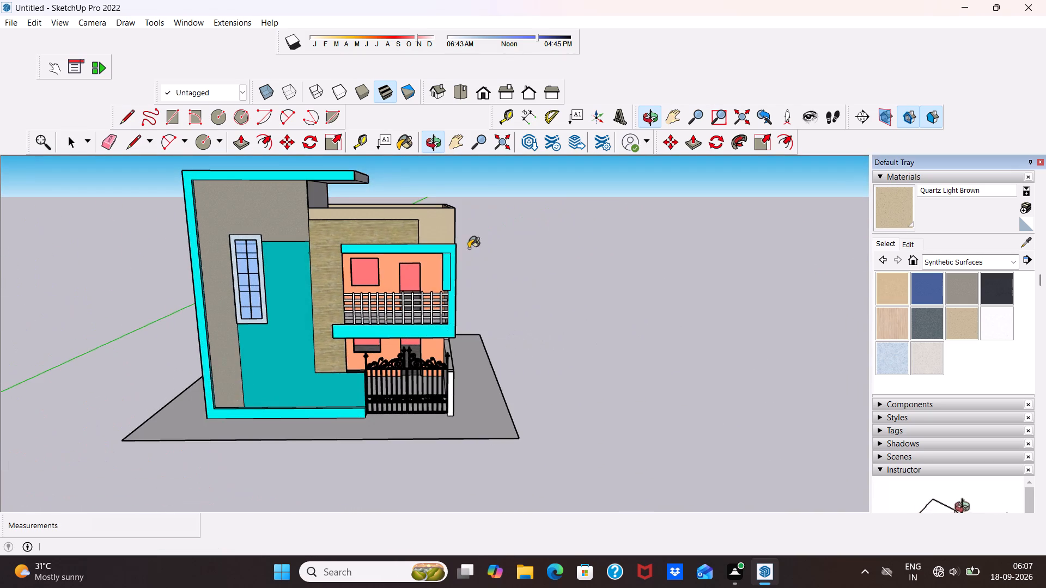
scroll(524, 259, "up", 1)
scroll(728, 277, "down", 4)
middle_click_drag(580, 290, 424, 285)
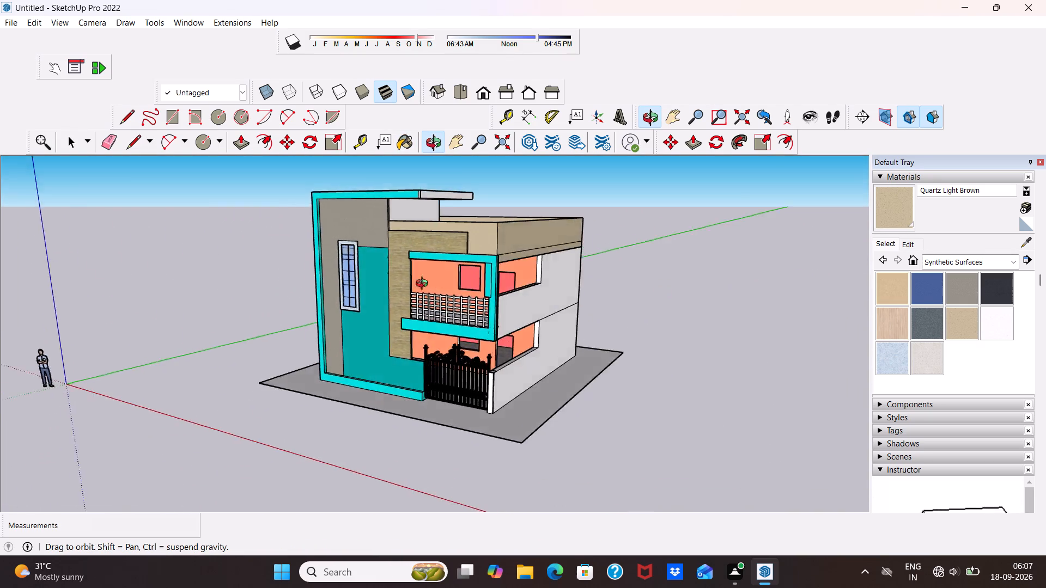
middle_click_drag(424, 285, 168, 270)
left_click(567, 296)
left_click(588, 377)
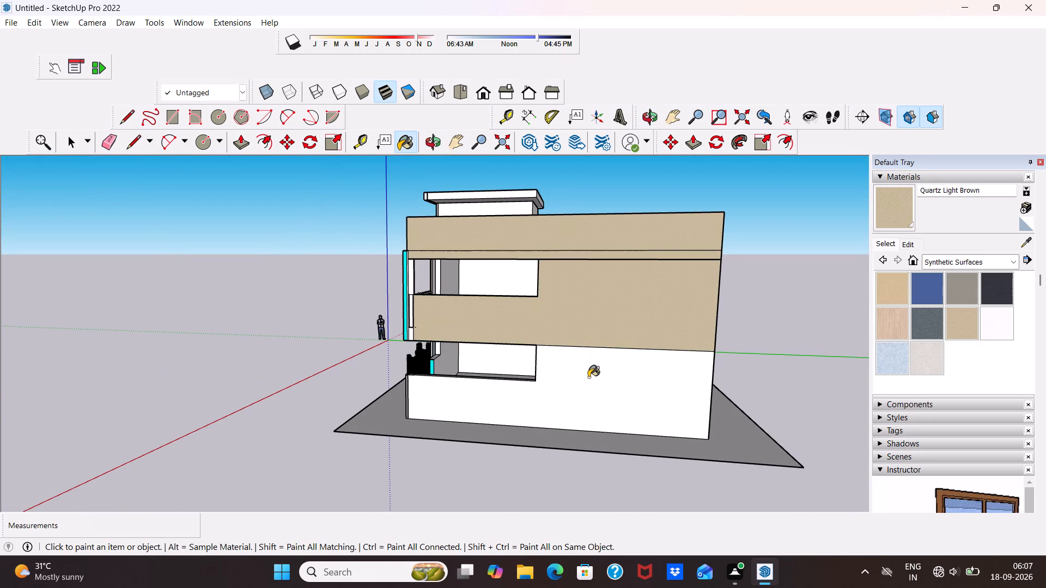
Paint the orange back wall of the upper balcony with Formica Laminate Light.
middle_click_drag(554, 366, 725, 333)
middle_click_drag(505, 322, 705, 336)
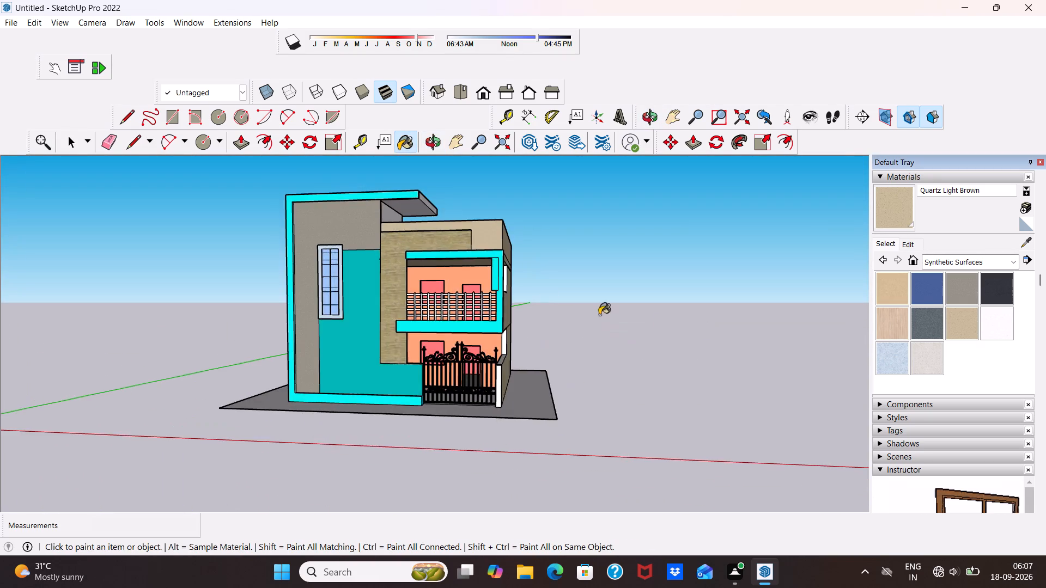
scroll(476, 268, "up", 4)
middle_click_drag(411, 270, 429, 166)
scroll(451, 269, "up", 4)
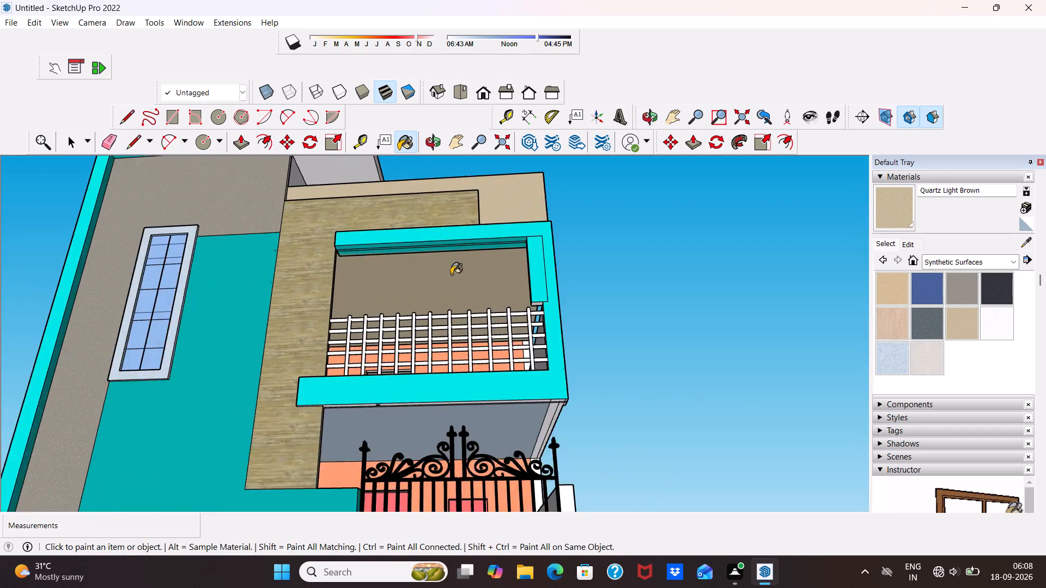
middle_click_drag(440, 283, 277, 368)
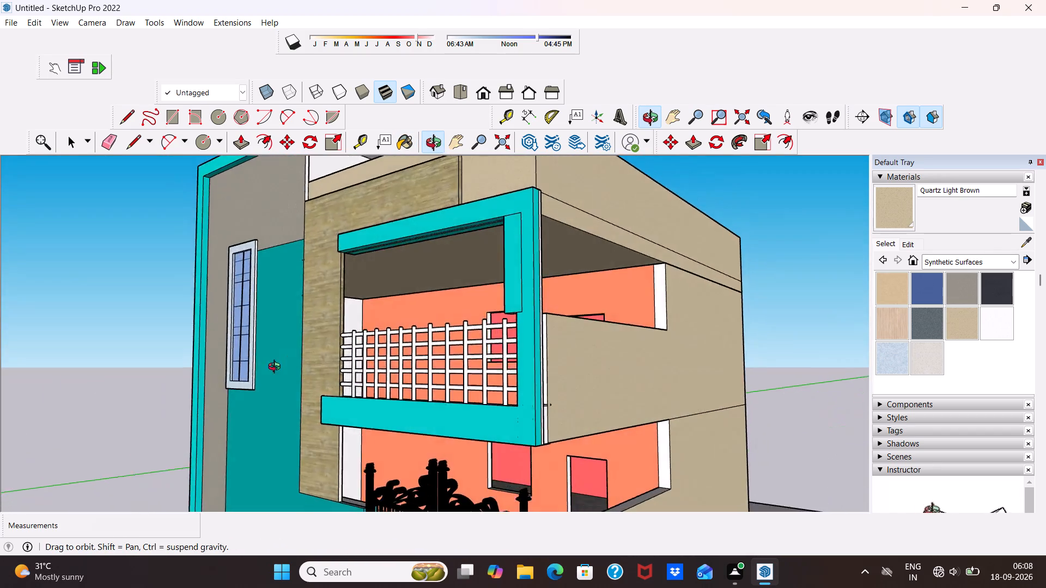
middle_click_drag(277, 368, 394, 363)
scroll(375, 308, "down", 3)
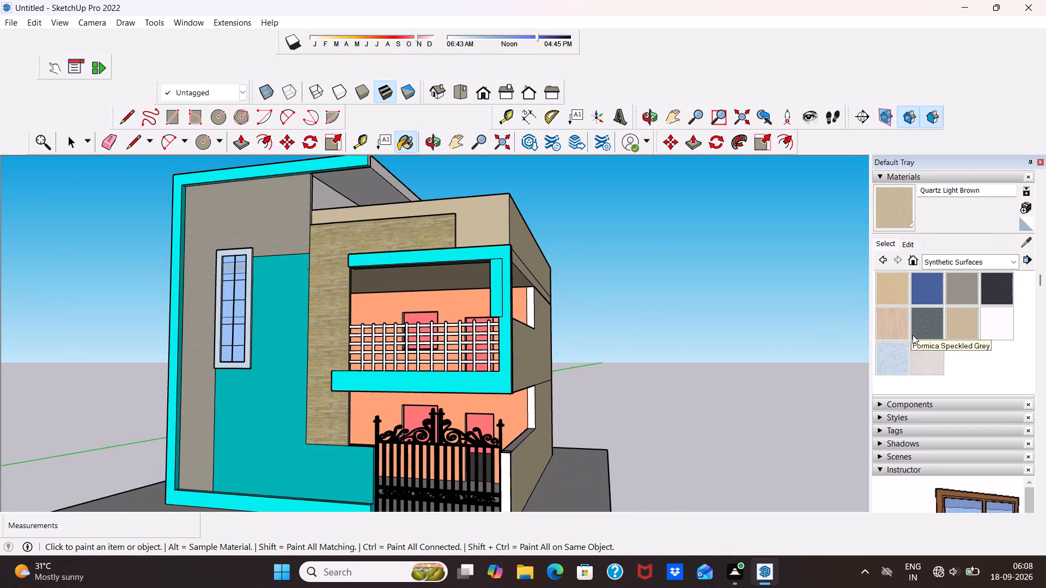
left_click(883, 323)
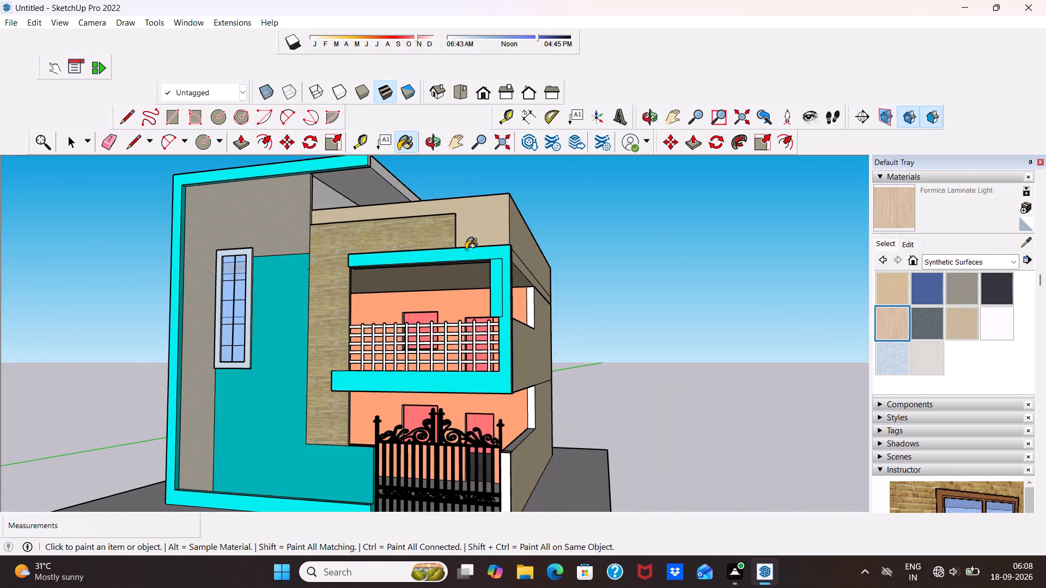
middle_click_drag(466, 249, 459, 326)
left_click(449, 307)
Repaint the upper balcony's back wall with Formica Graystone.
middle_click_drag(440, 311, 439, 305)
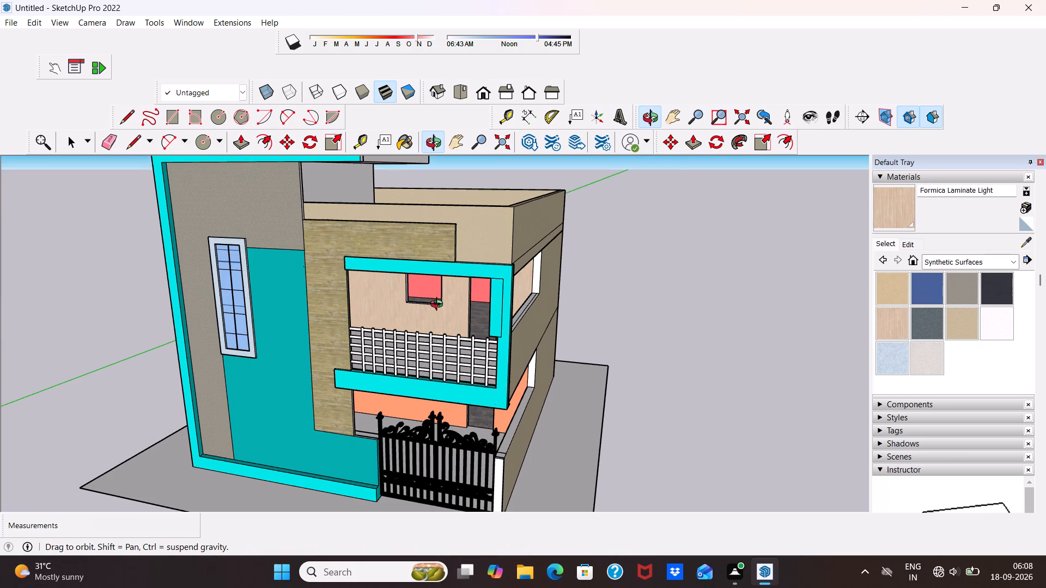
middle_click_drag(439, 305, 468, 288)
scroll(468, 288, "up", 3)
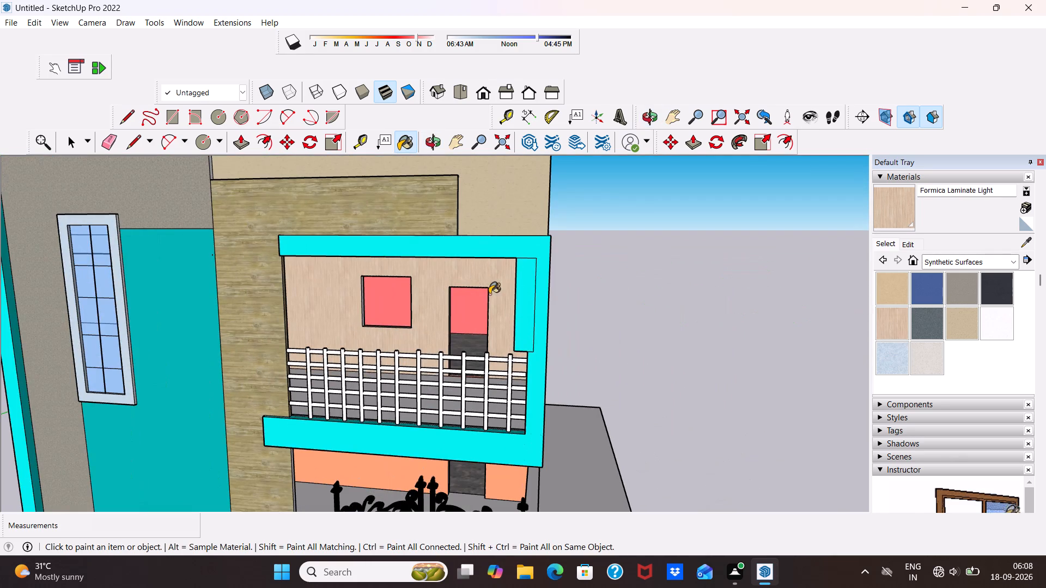
left_click(957, 286)
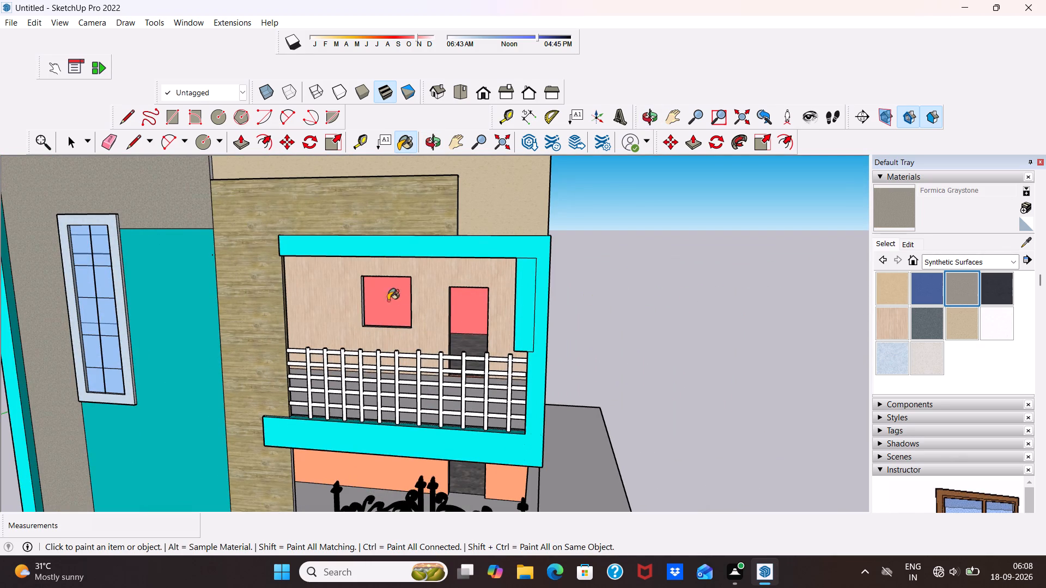
left_click(316, 298)
Paint the white inner side wall of the upper balcony and the short return wall's faces near the railing with Formica Graystone.
scroll(314, 294, "down", 1)
middle_click_drag(314, 294, 139, 301)
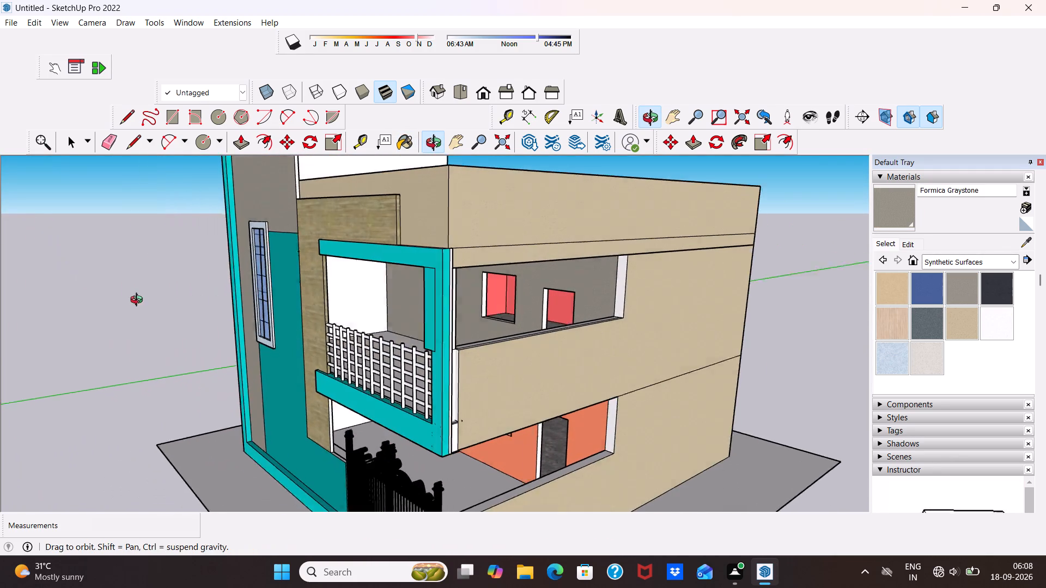
middle_click_drag(139, 301, 137, 301)
scroll(453, 312, "up", 4)
middle_click_drag(453, 311, 356, 317)
left_click(371, 280)
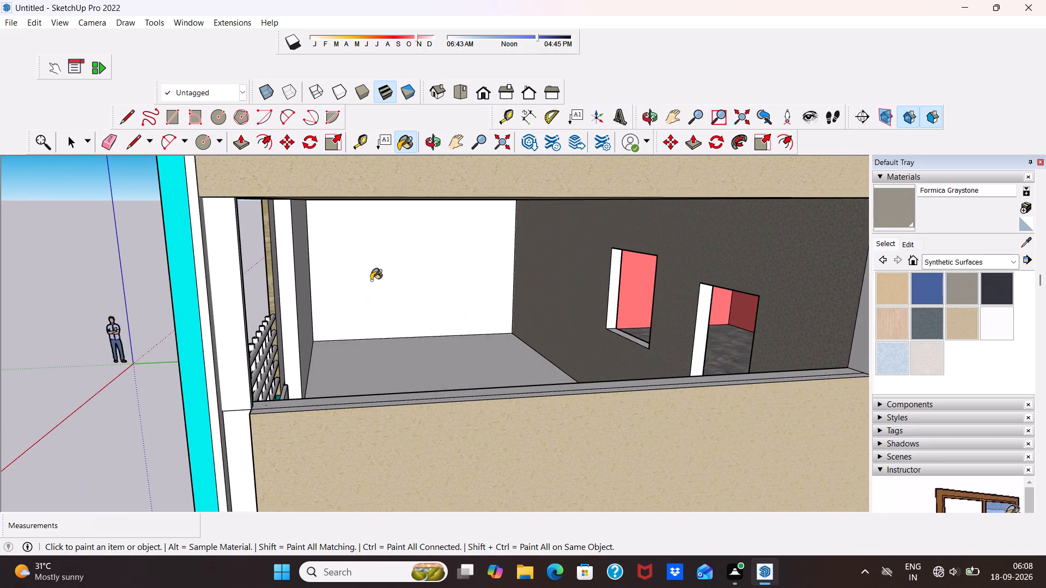
middle_click_drag(321, 303, 256, 309)
left_click(351, 299)
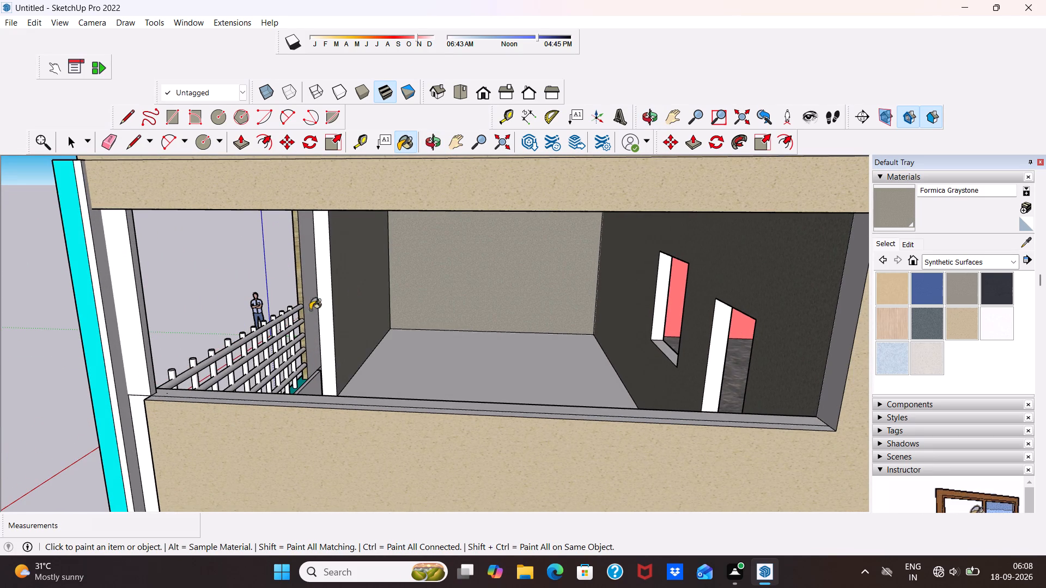
left_click(324, 304)
Paint the white jamb of the balcony's side opening and the top faces of its ledge with Formica Graystone.
middle_click_drag(324, 304, 618, 298)
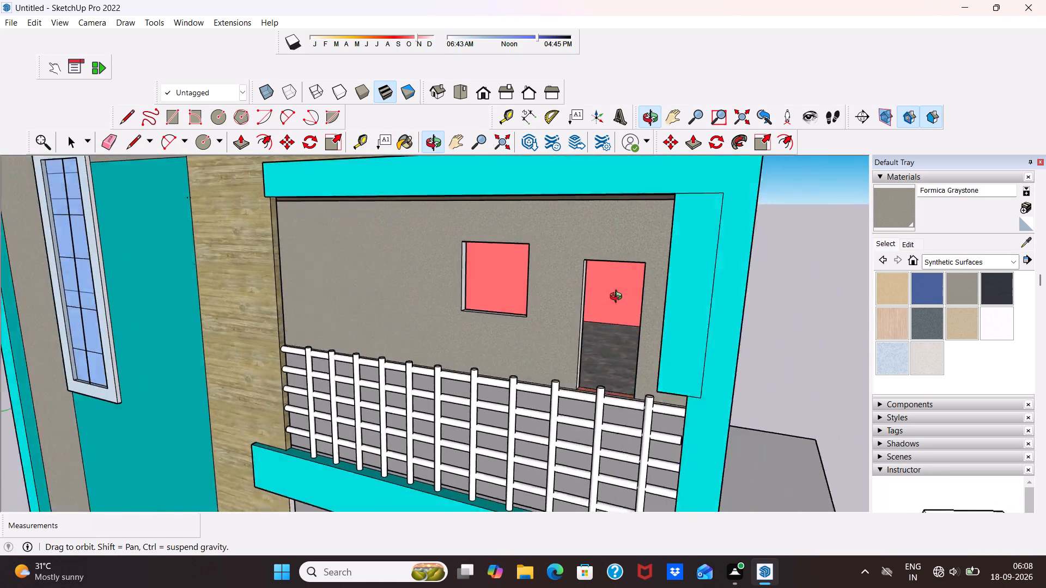
middle_click_drag(618, 298, 652, 299)
middle_click_drag(586, 300, 614, 284)
left_click(634, 250)
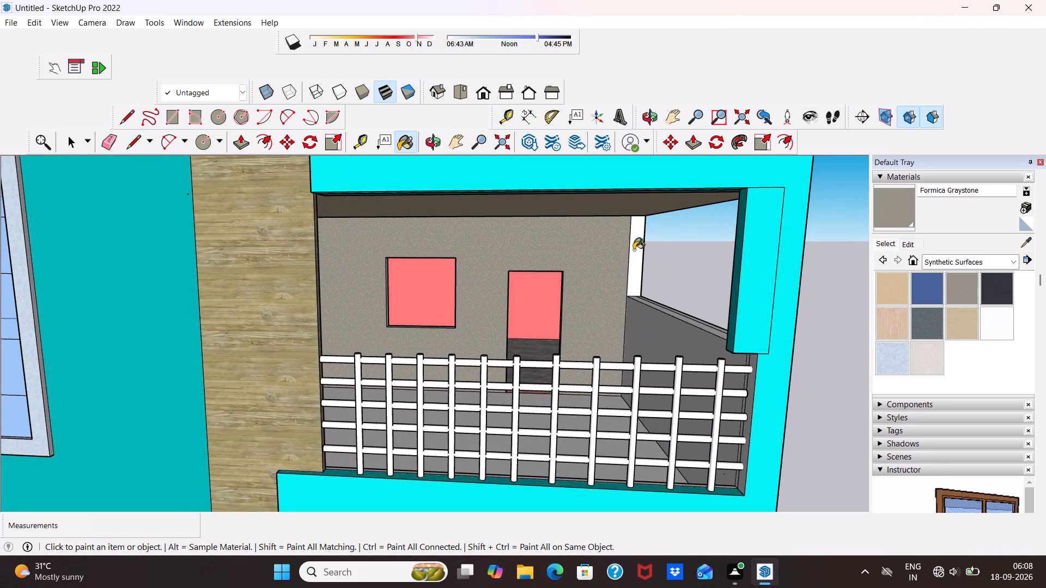
middle_click_drag(623, 274, 575, 357)
scroll(714, 314, "up", 2)
left_click(720, 308)
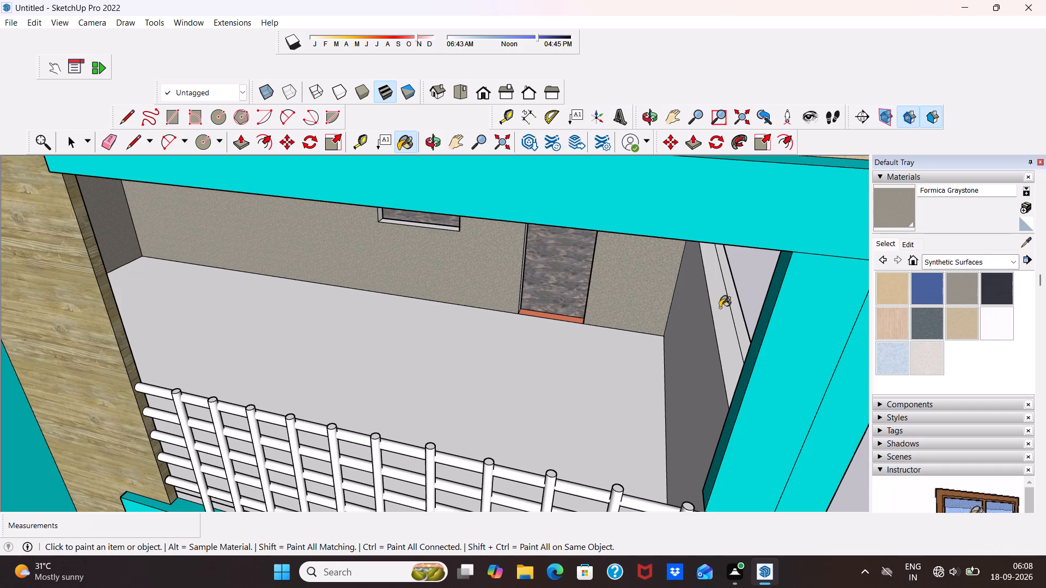
left_click(740, 309)
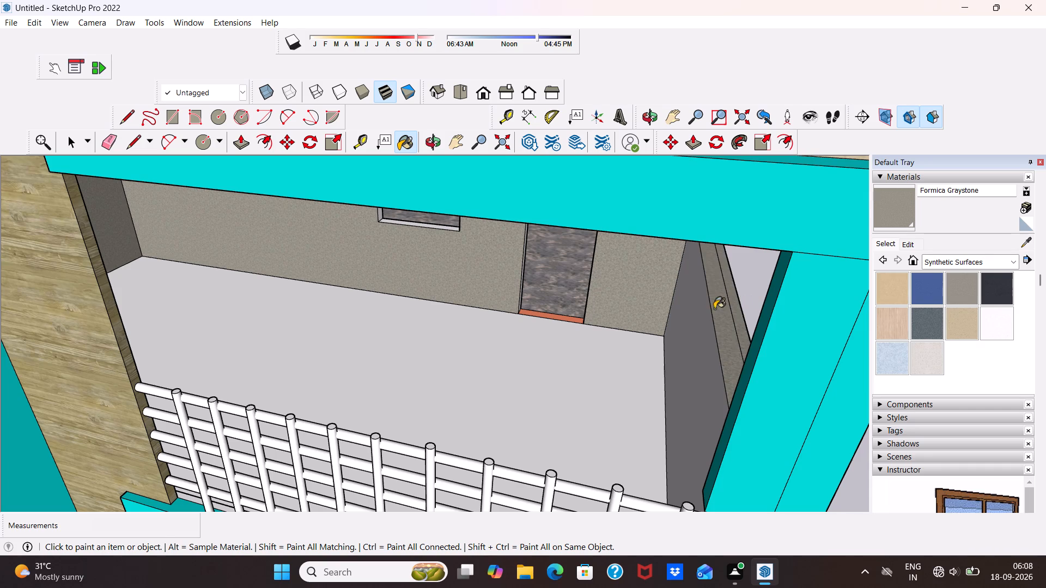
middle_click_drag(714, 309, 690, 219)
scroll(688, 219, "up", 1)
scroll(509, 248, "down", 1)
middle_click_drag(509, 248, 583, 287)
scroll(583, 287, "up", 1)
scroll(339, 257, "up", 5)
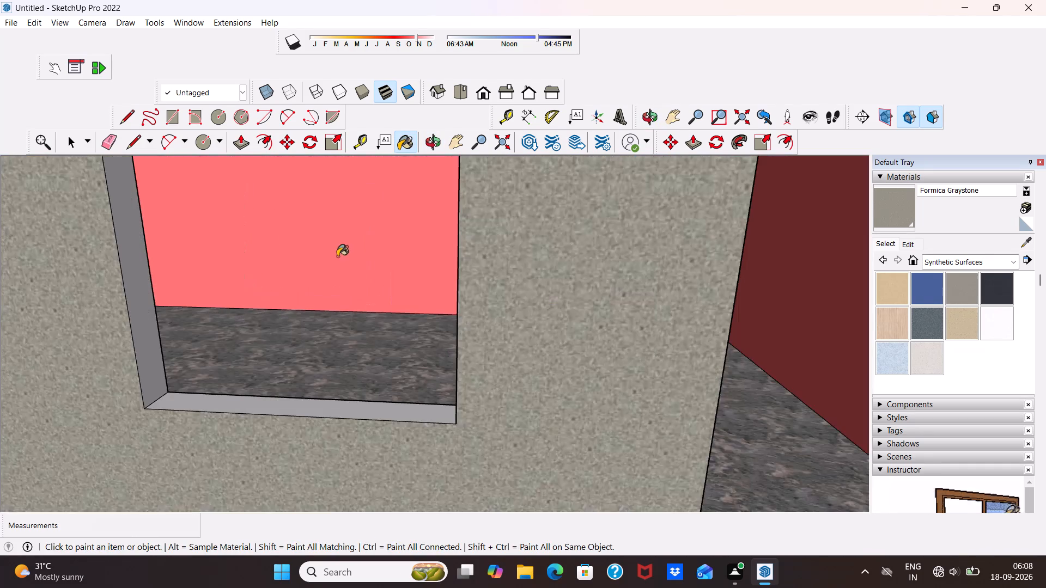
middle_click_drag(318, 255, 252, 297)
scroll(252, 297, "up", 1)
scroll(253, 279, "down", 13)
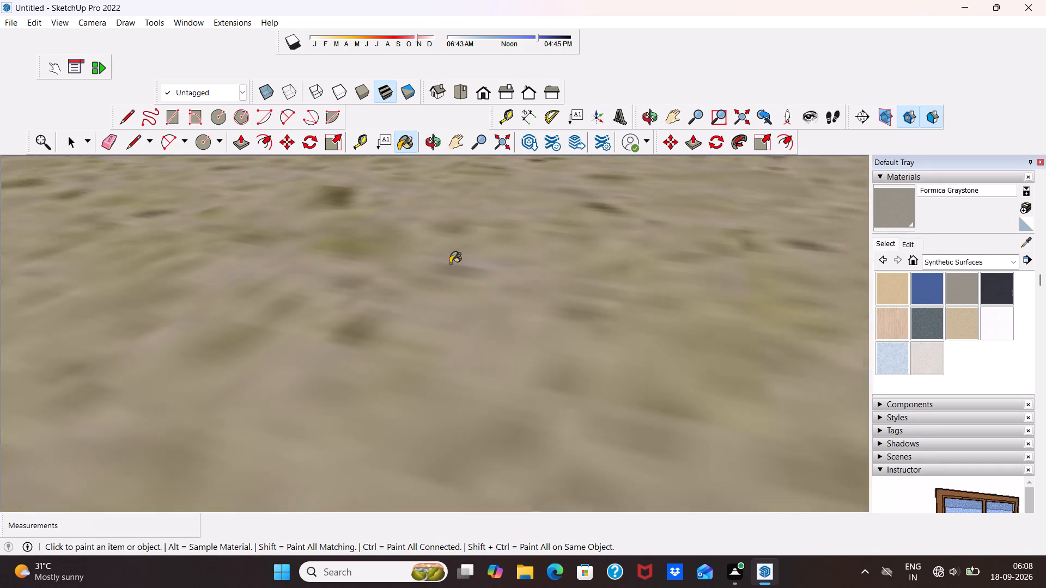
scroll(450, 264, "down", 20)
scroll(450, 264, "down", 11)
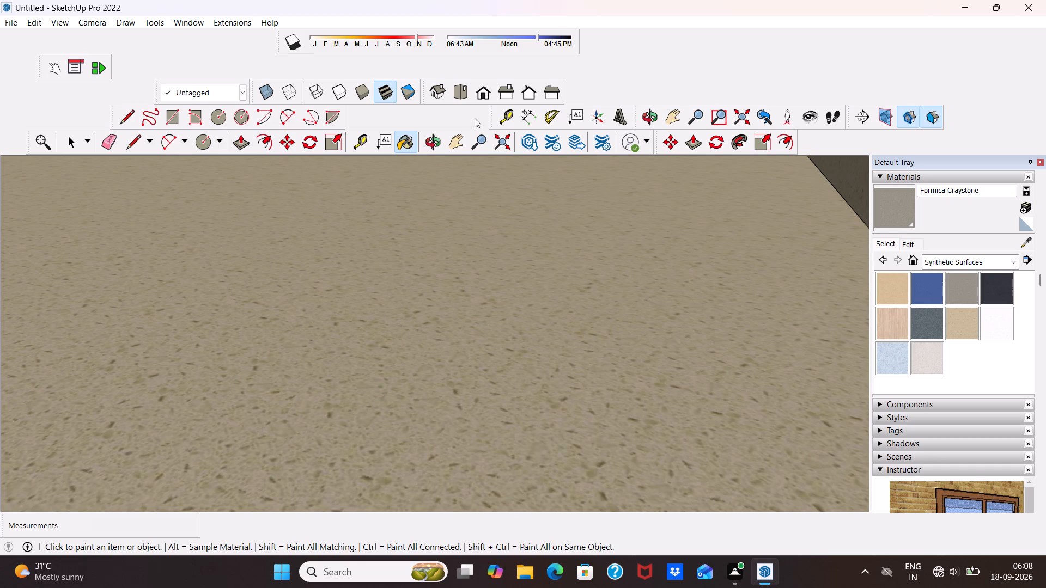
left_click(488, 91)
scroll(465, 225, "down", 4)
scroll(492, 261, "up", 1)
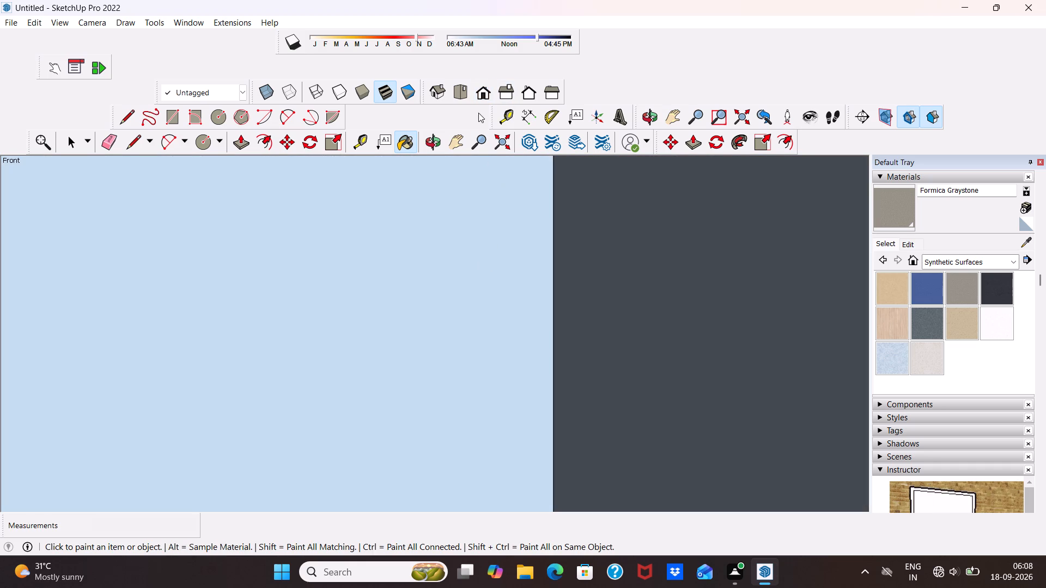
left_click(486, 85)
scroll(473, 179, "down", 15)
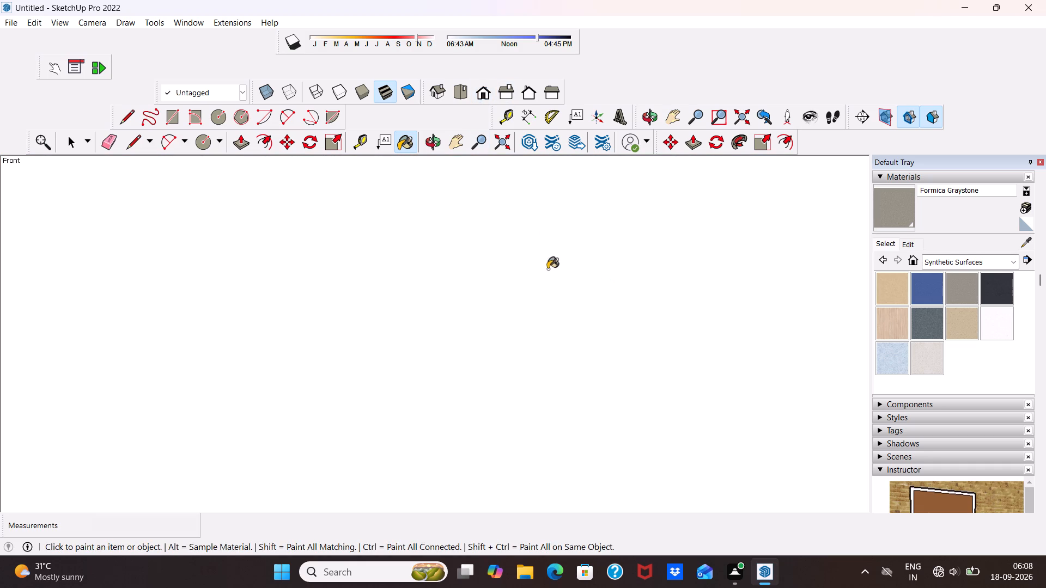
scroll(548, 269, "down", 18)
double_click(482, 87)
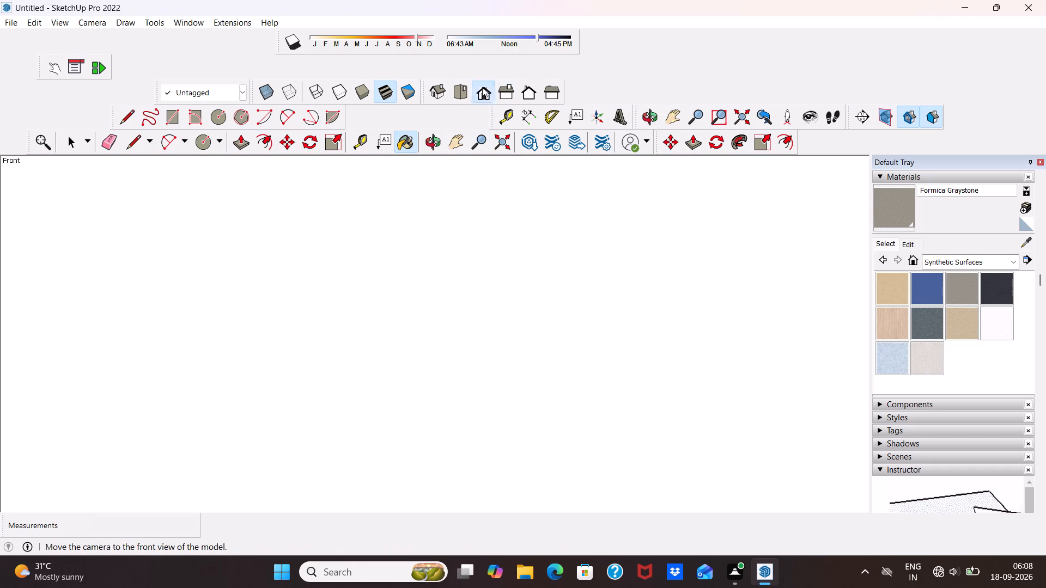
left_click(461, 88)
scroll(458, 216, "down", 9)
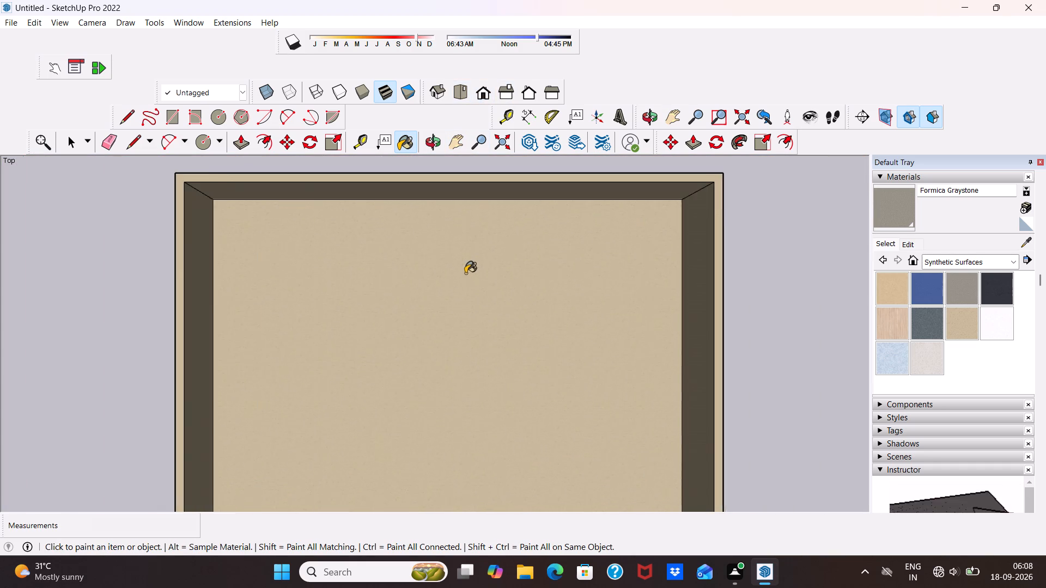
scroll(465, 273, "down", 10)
Paint the sill of the window opening in the upper balcony's back wall with Formica Graystone.
middle_click_drag(457, 278, 437, 142)
middle_click_drag(479, 371, 439, 241)
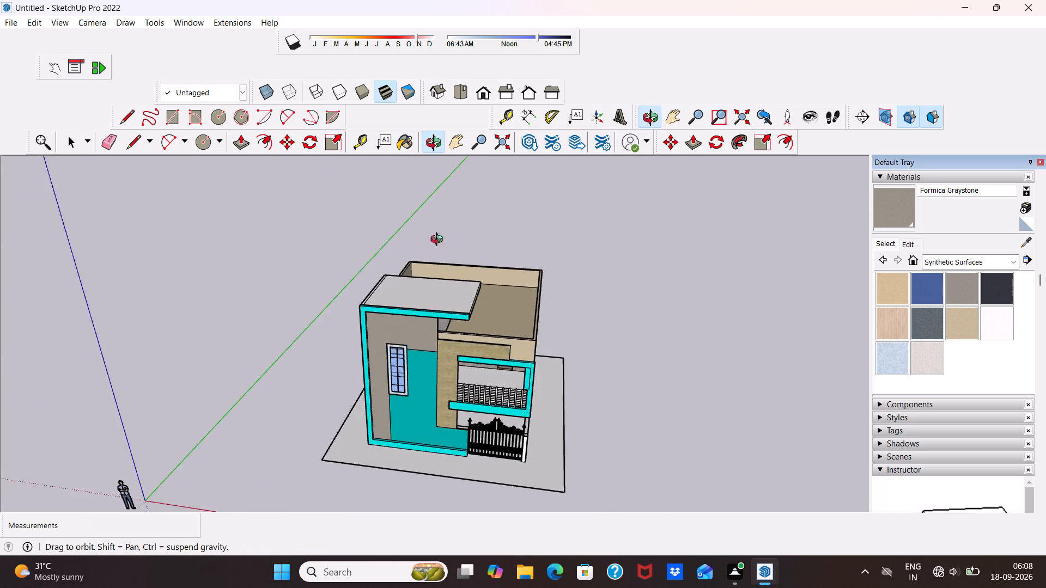
middle_click_drag(439, 241, 445, 249)
scroll(487, 405, "up", 4)
middle_click_drag(479, 370, 503, 285)
scroll(512, 345, "up", 5)
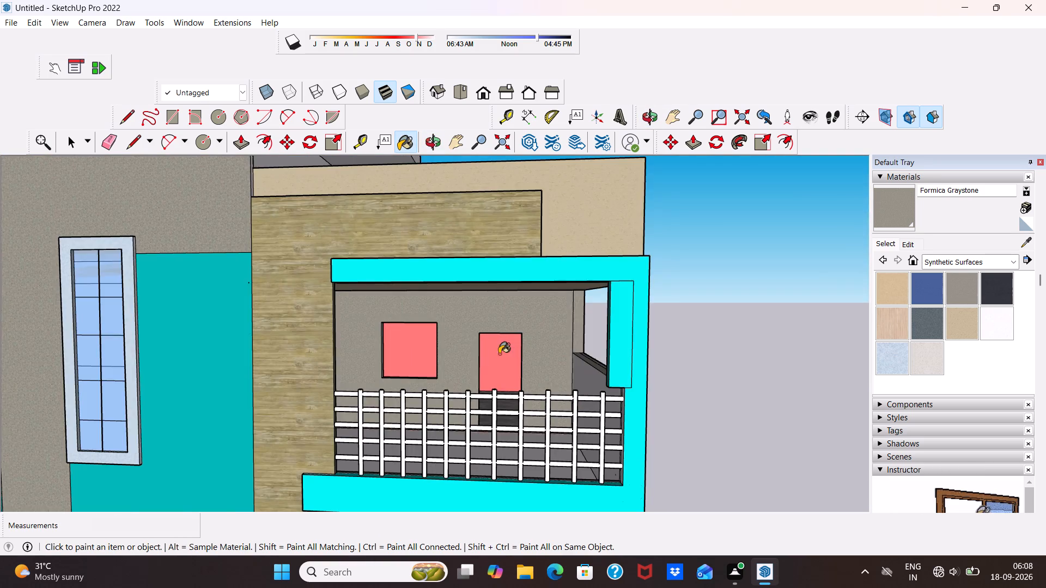
scroll(493, 354, "up", 3)
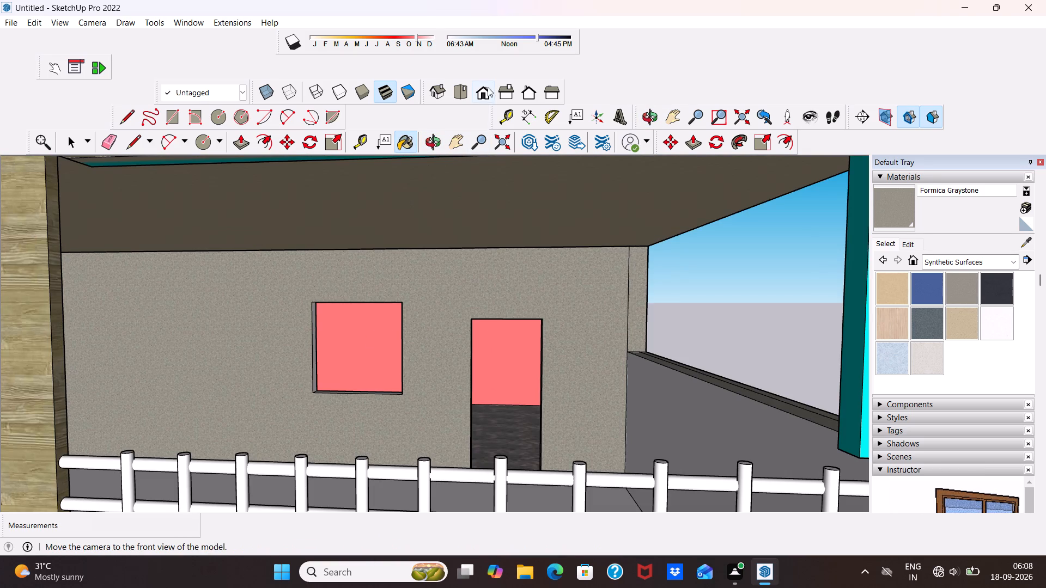
left_click(485, 90)
scroll(508, 278, "down", 10)
scroll(609, 256, "down", 3)
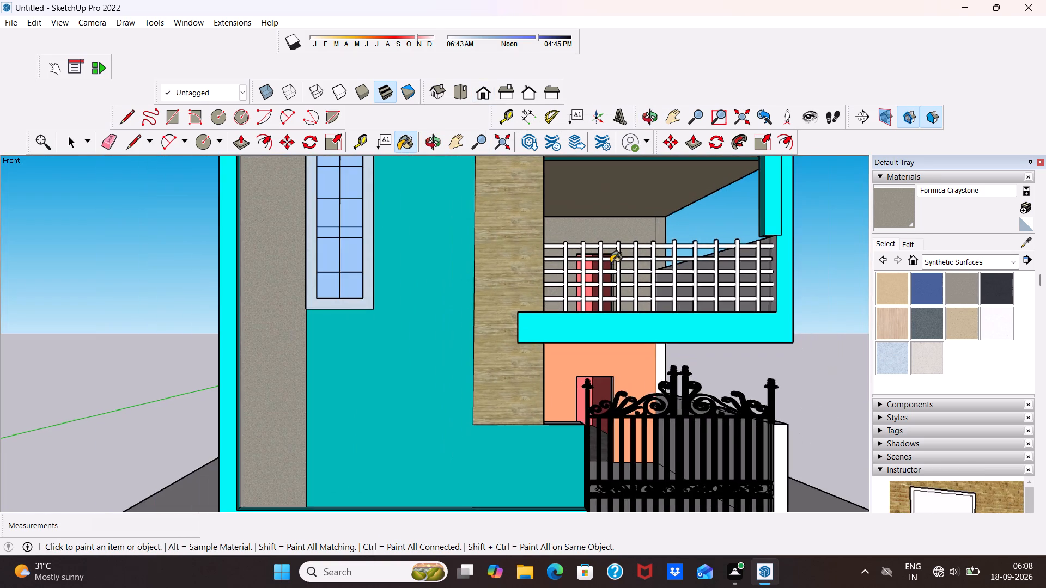
middle_click_drag(611, 263, 567, 365)
scroll(633, 258, "up", 3)
scroll(552, 223, "up", 5)
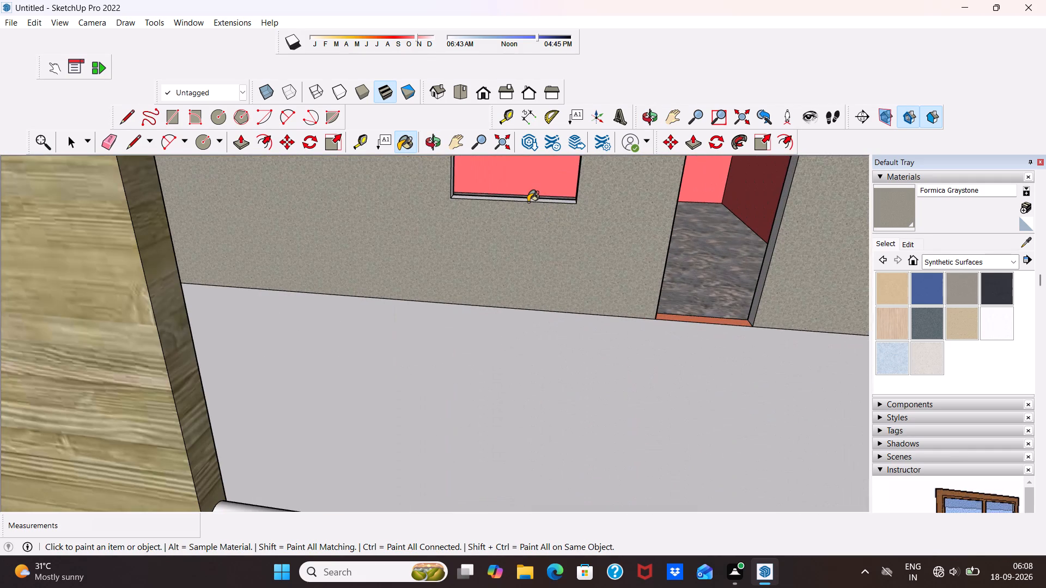
left_click(527, 200)
Paint the balcony window opening's side jamb farther from the doorway with Formica Graystone.
scroll(527, 200, "up", 3)
scroll(527, 200, "down", 2)
middle_click_drag(527, 200, 544, 242)
scroll(512, 217, "down", 9)
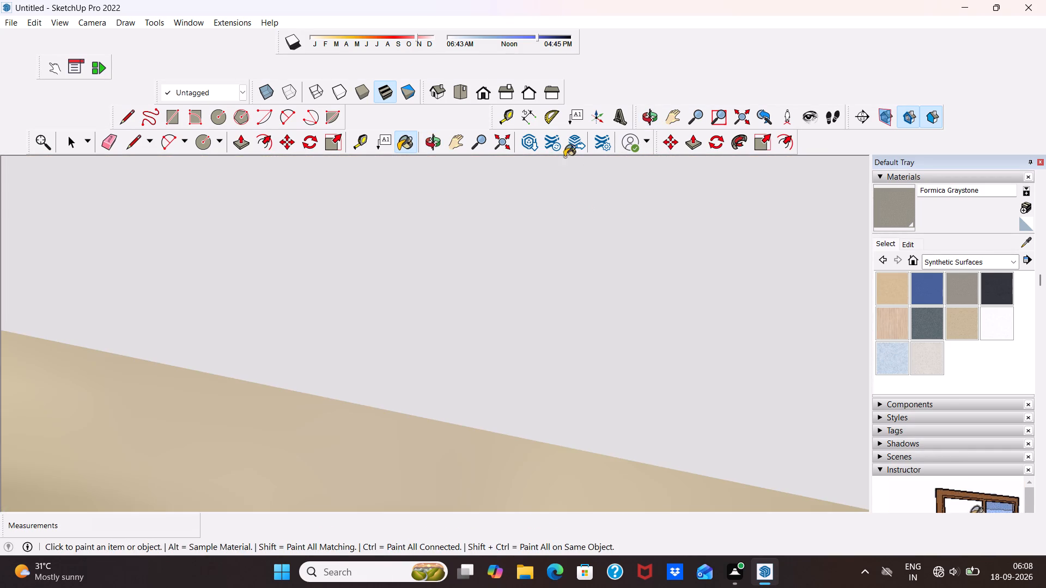
scroll(482, 90, "down", 20)
scroll(482, 90, "down", 8)
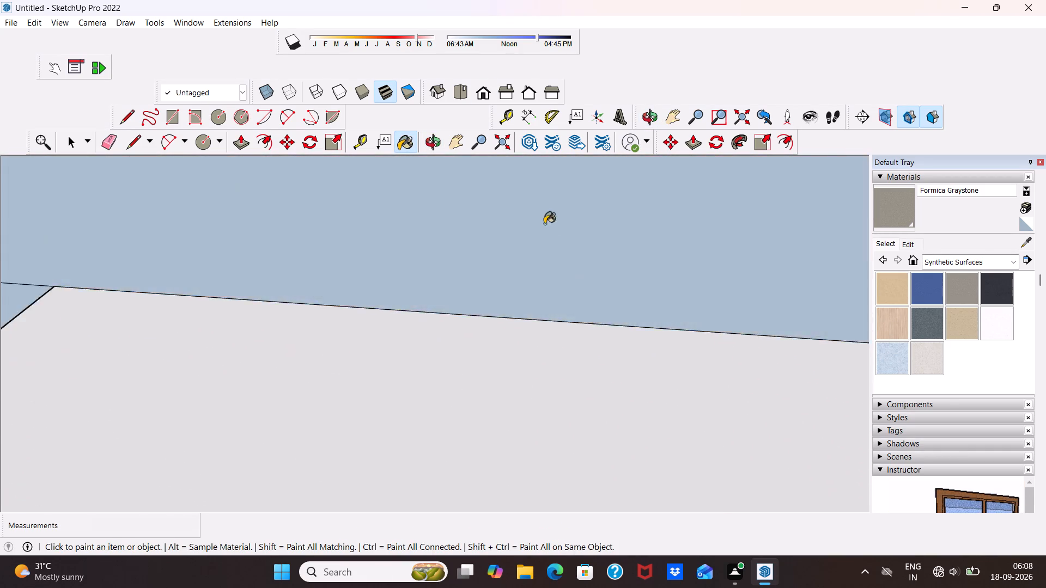
scroll(544, 224, "down", 12)
left_click(480, 88)
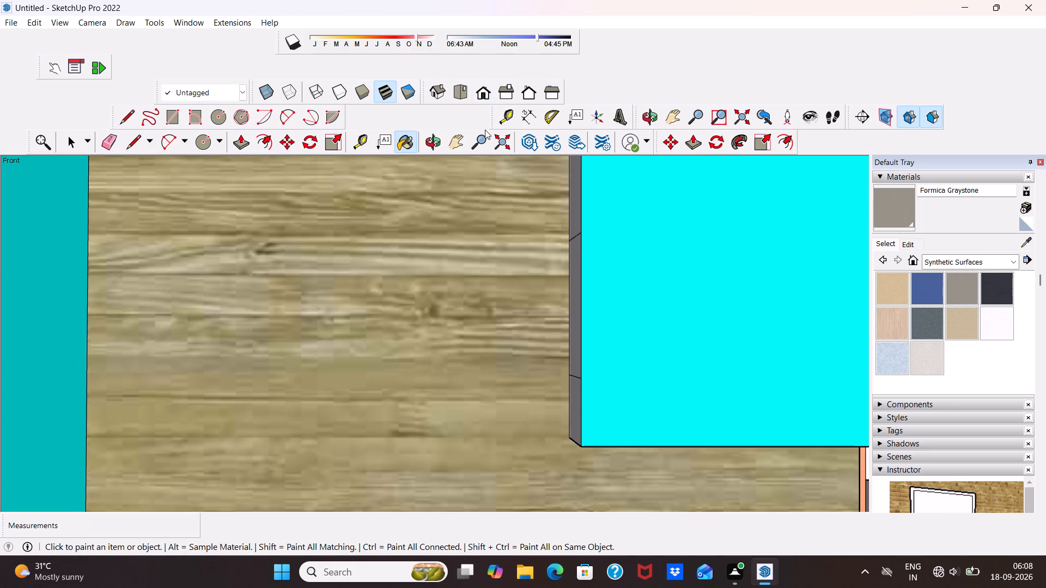
scroll(510, 182, "down", 20)
middle_click_drag(682, 260, 666, 285)
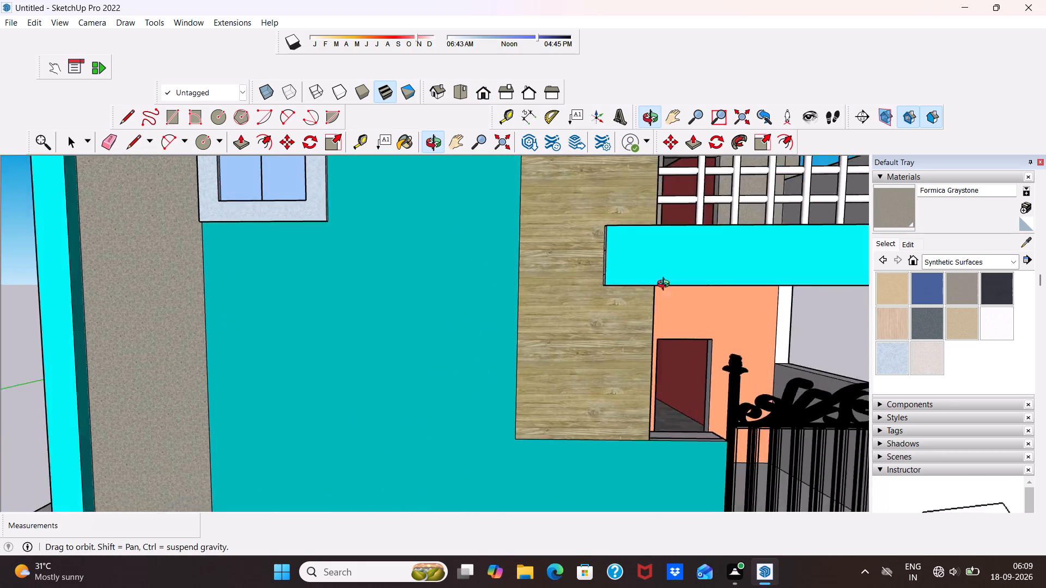
middle_click_drag(666, 285, 619, 309)
scroll(627, 281, "up", 1)
scroll(649, 236, "down", 8)
scroll(581, 82, "down", 10)
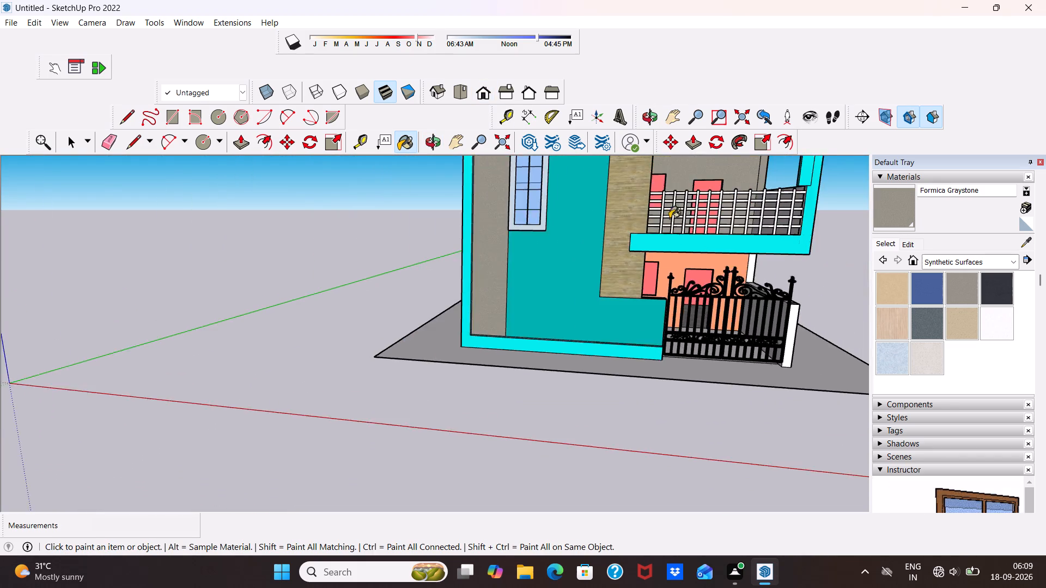
scroll(670, 218, "down", 3)
scroll(702, 204, "up", 13)
scroll(637, 213, "up", 4)
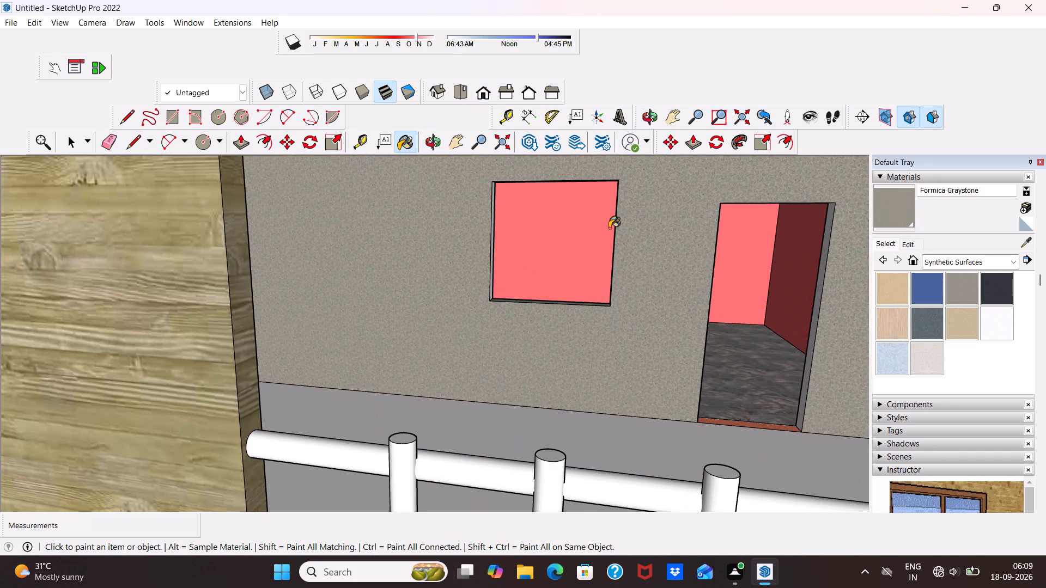
middle_click_drag(576, 237, 530, 237)
scroll(530, 237, "up", 3)
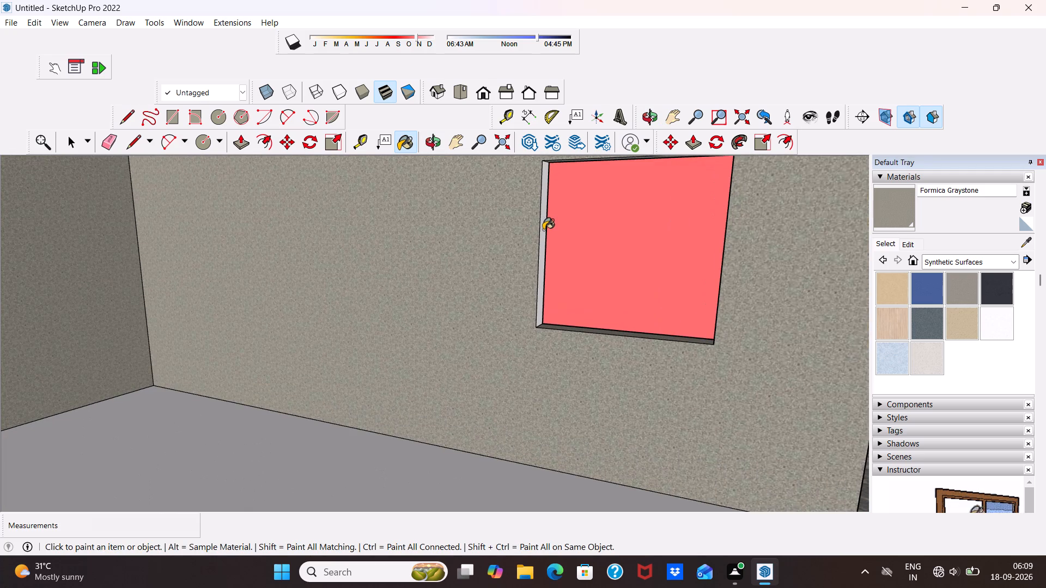
left_click(543, 230)
Paint the underside of the balcony window opening's head with Formica Graystone.
middle_click_drag(543, 230, 565, 211)
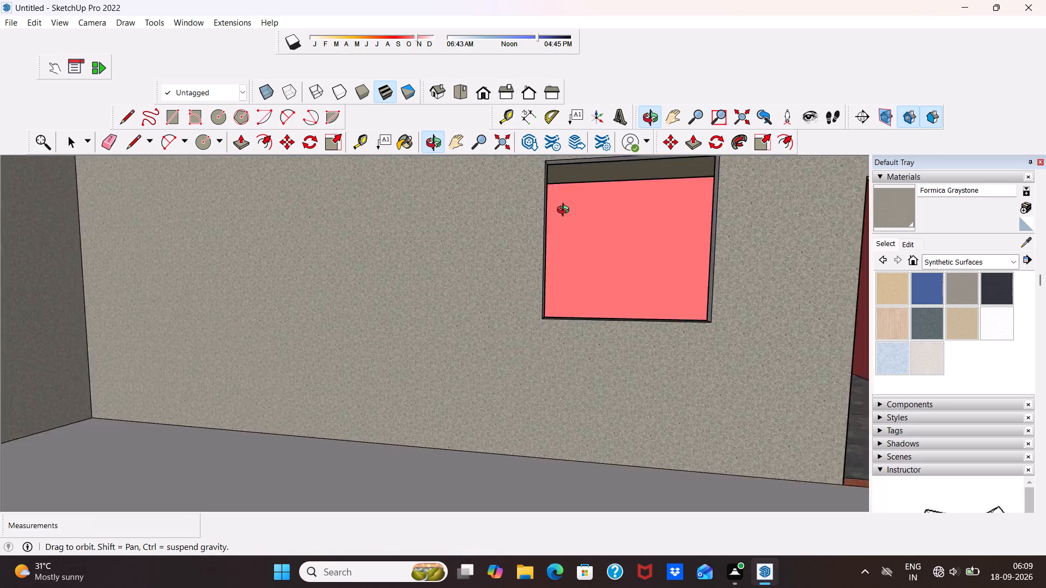
middle_click_drag(565, 211, 536, 214)
scroll(567, 222, "up", 3)
scroll(552, 202, "down", 6)
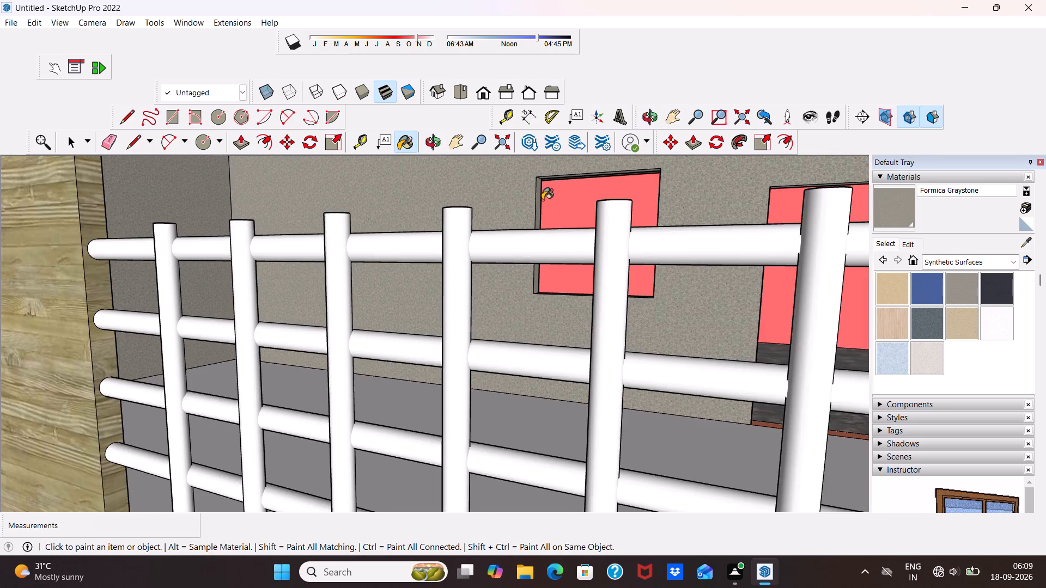
scroll(543, 196, "up", 6)
left_click(548, 169)
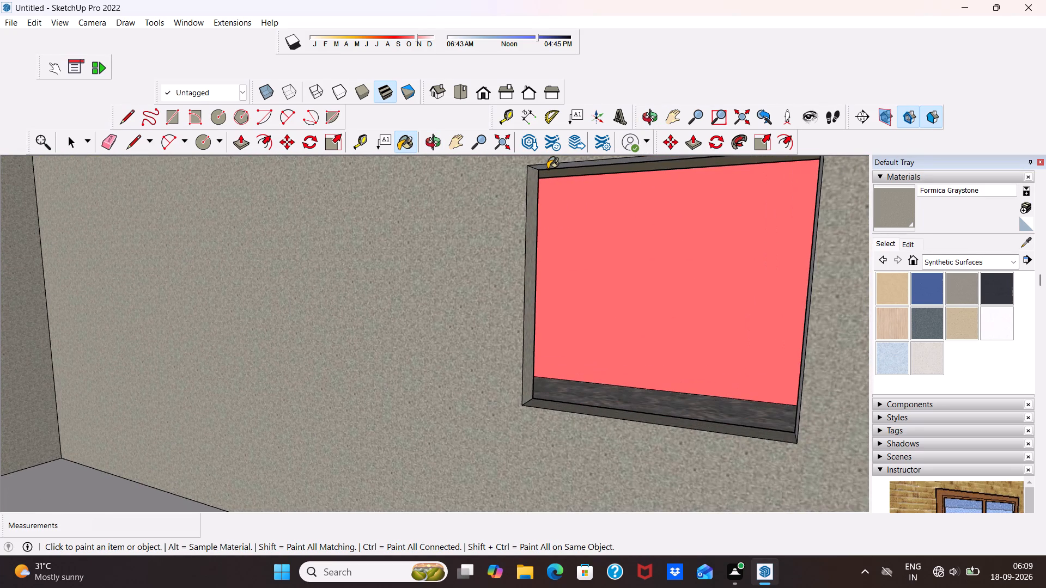
scroll(553, 173, "up", 5)
scroll(554, 170, "down", 3)
scroll(548, 174, "up", 1)
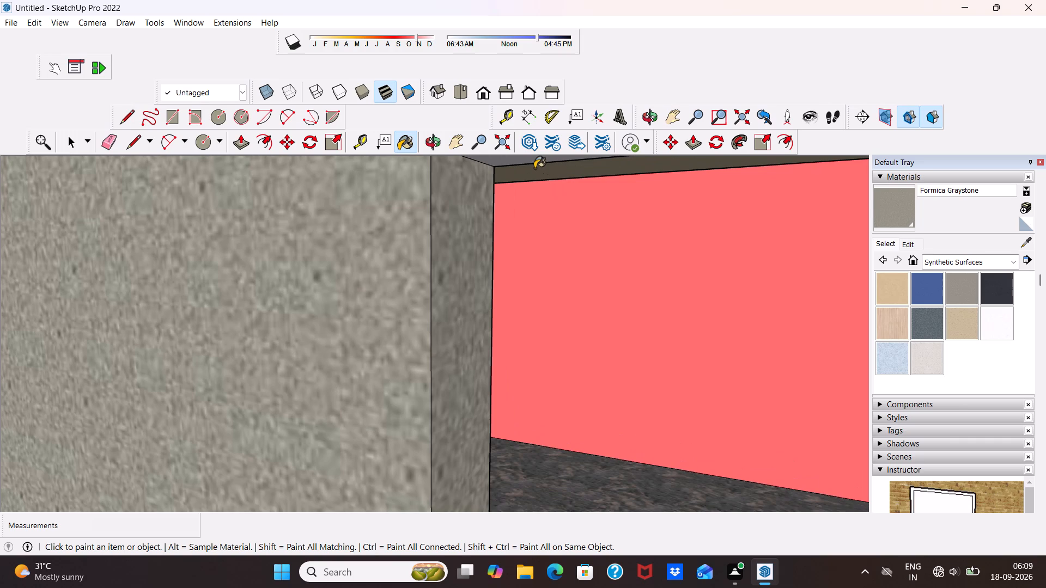
left_click(503, 163)
Paint the balcony window opening's side jamb nearer the doorway with Formica Graystone.
scroll(529, 203, "down", 1)
middle_click_drag(532, 206, 592, 218)
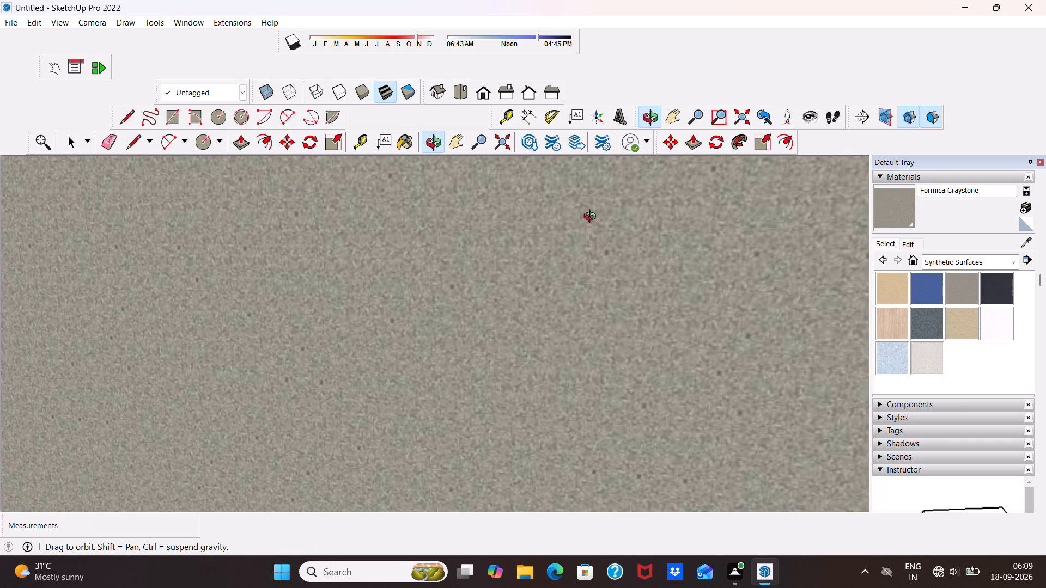
middle_click_drag(592, 218, 494, 198)
scroll(494, 198, "down", 4)
middle_click_drag(520, 223, 557, 234)
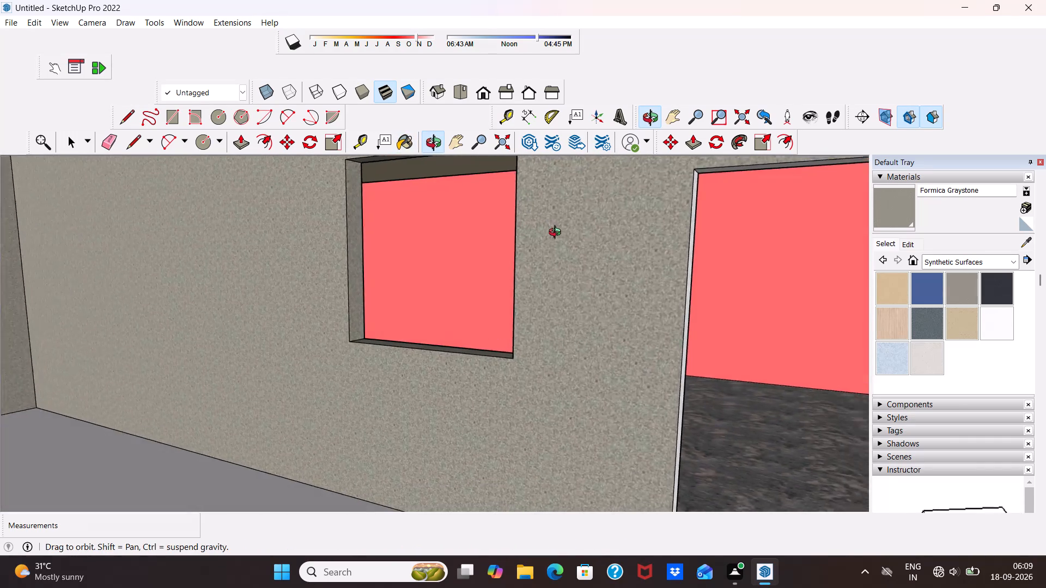
middle_click_drag(557, 234, 607, 247)
middle_click_drag(538, 247, 630, 256)
scroll(520, 243, "up", 2)
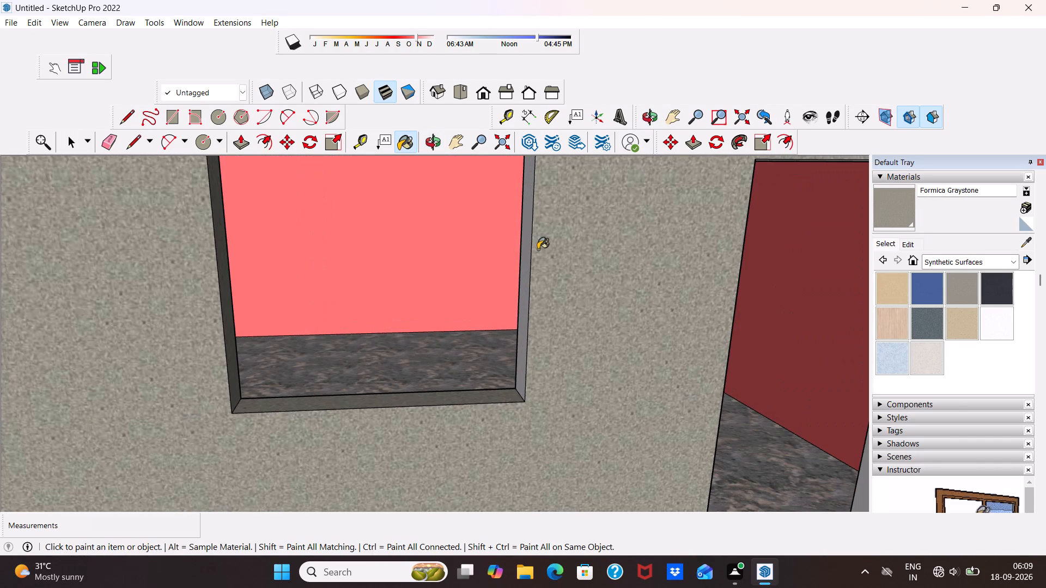
left_click(521, 263)
Paint both side jambs of the doorway in the upper balcony's back wall with Formica Graystone.
middle_click_drag(540, 262, 403, 261)
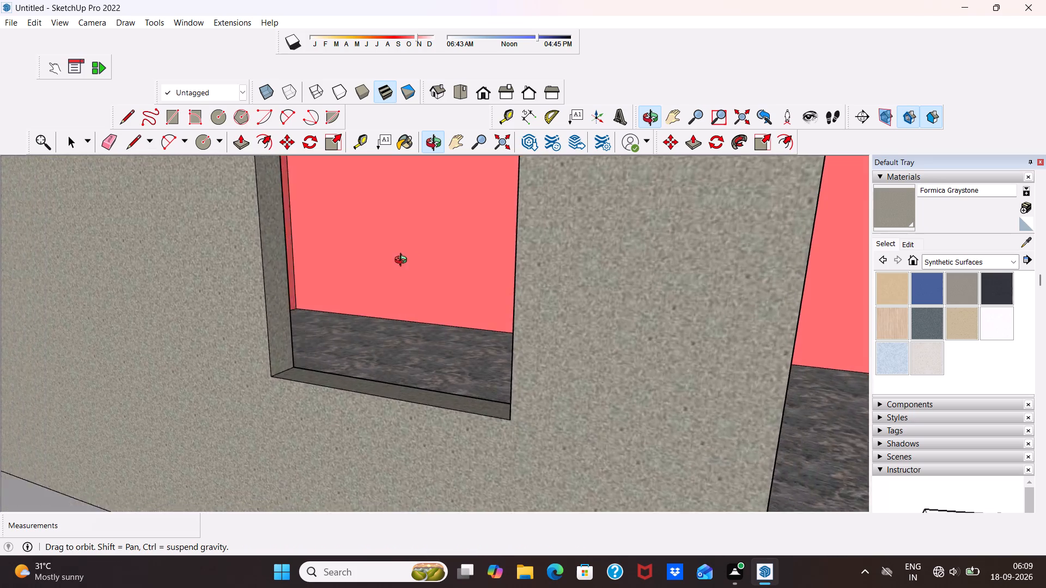
middle_click_drag(403, 261, 338, 261)
left_click(773, 388)
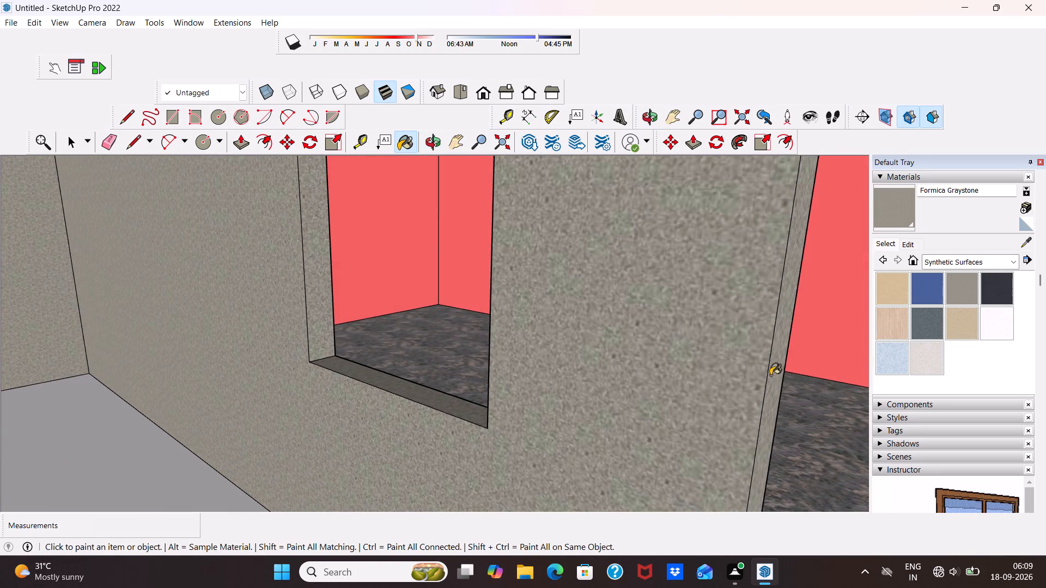
scroll(629, 311, "down", 2)
middle_click_drag(628, 311, 782, 314)
scroll(621, 269, "down", 4)
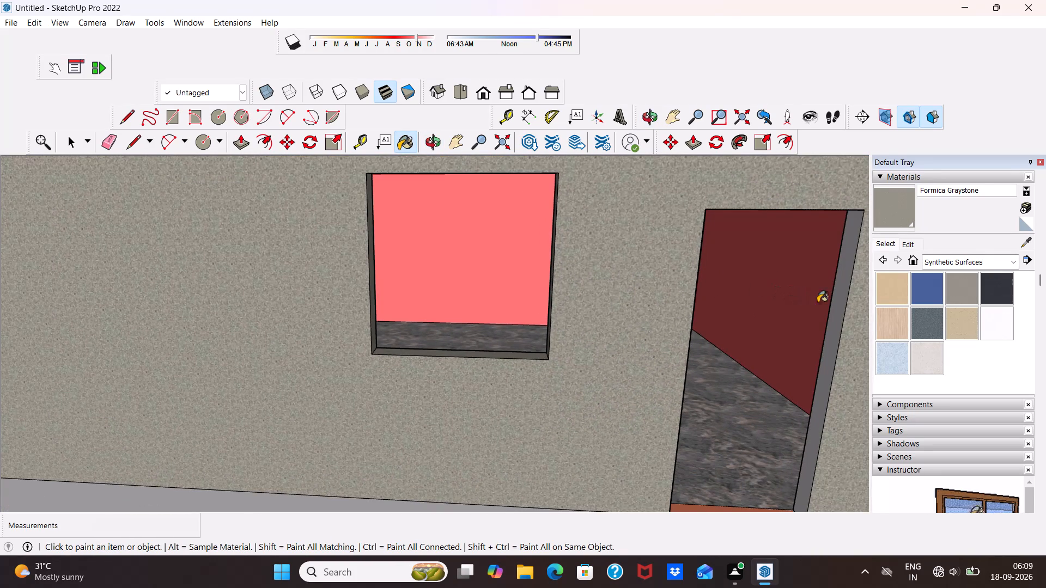
left_click(837, 304)
Paint the orange threshold of the upper balcony's doorway with Formica Graystone.
middle_click_drag(721, 307, 622, 218)
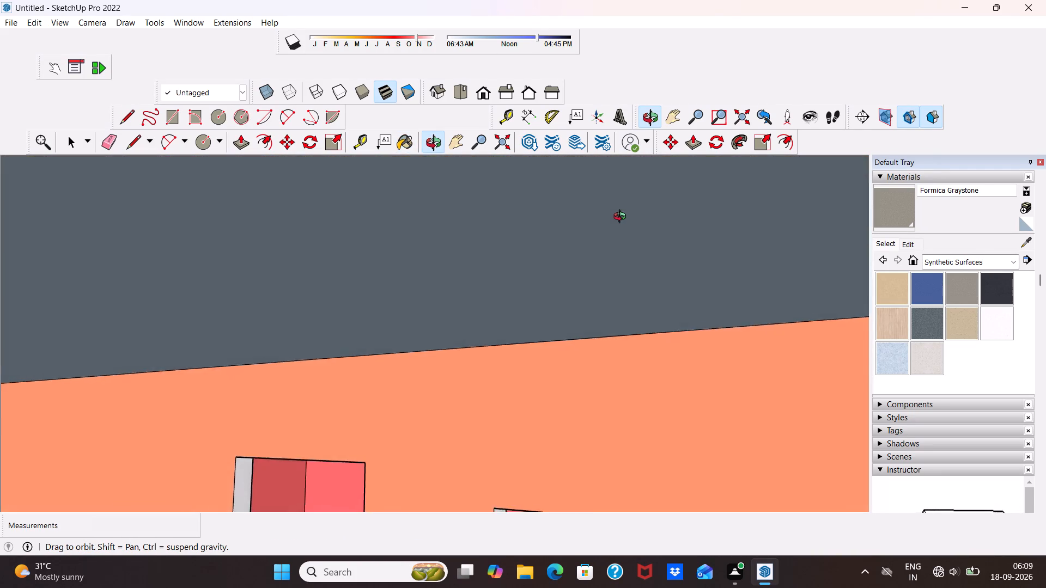
middle_click_drag(622, 218, 669, 279)
scroll(650, 224, "down", 5)
middle_click_drag(547, 267, 708, 311)
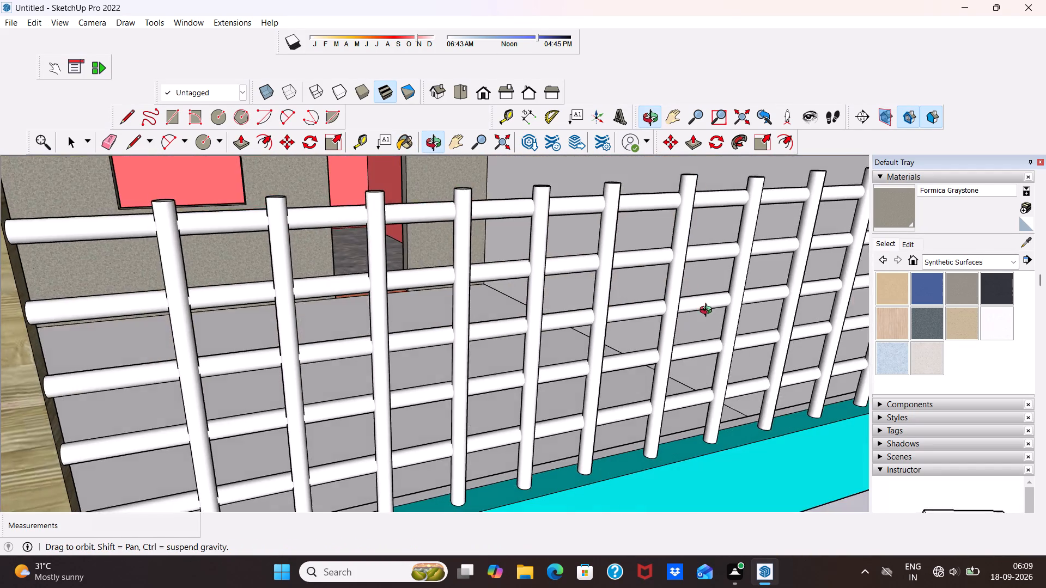
middle_click_drag(708, 311, 708, 311)
scroll(526, 224, "down", 2)
middle_click_drag(526, 228, 416, 294)
scroll(435, 240, "up", 2)
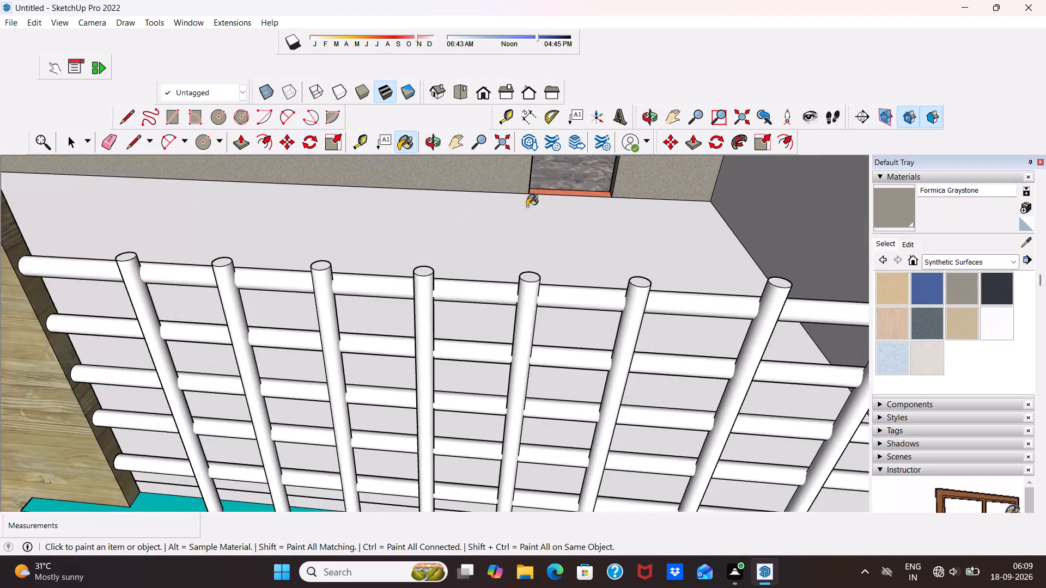
scroll(556, 185, "up", 5)
left_click(556, 193)
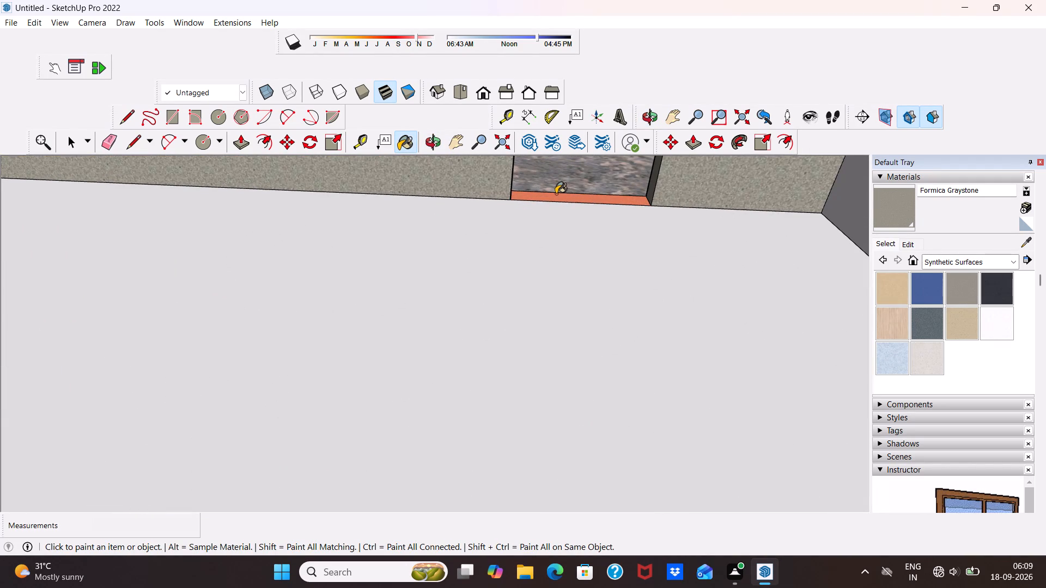
scroll(557, 194, "up", 6)
left_click(557, 195)
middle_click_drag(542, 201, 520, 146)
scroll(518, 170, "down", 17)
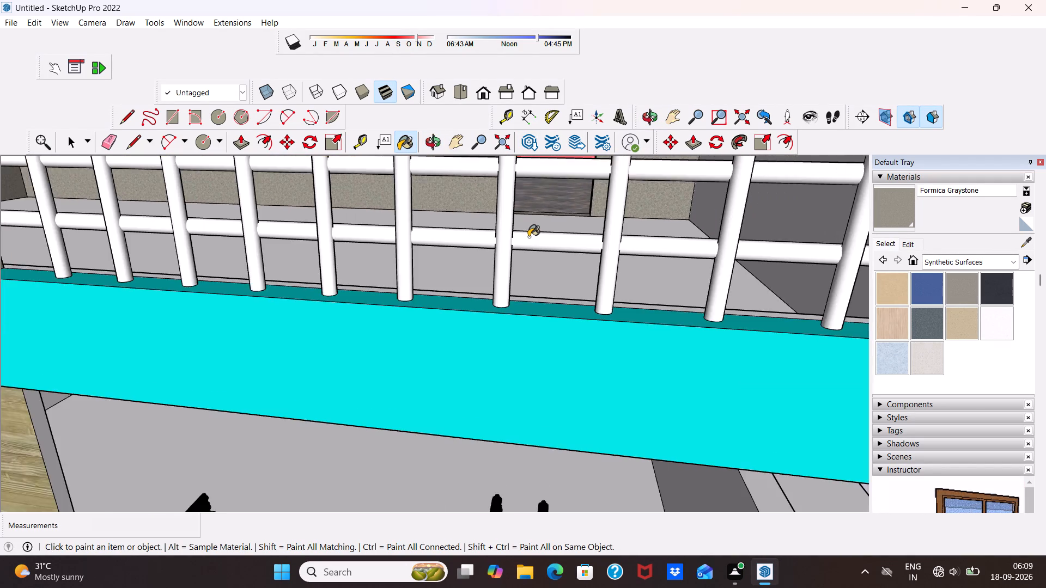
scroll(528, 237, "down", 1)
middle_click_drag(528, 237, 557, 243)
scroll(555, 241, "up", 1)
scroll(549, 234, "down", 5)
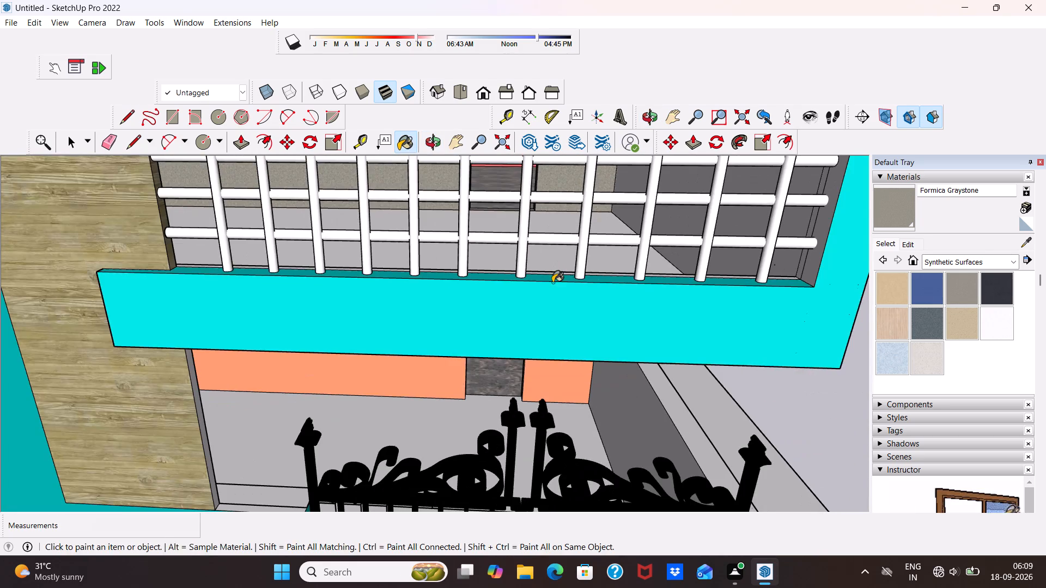
Examine the house's front facade and the upper balcony with its railing from several angles.
middle_click_drag(552, 283, 512, 185)
scroll(512, 187, "down", 4)
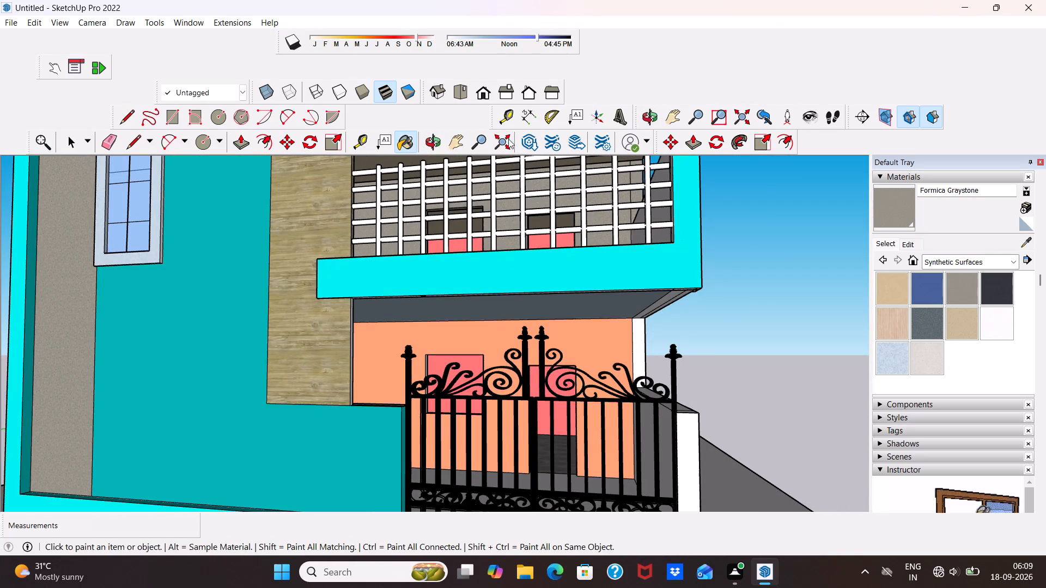
left_click(480, 90)
scroll(588, 258, "down", 7)
middle_click_drag(597, 282, 644, 327)
middle_click_drag(591, 336, 554, 329)
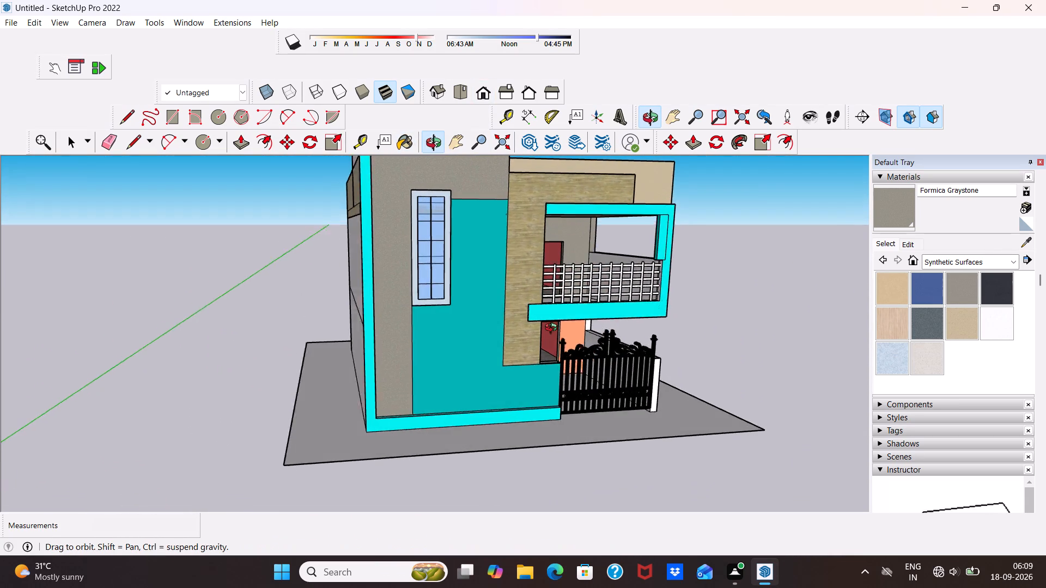
middle_click_drag(554, 329, 461, 323)
scroll(469, 287, "down", 4)
scroll(500, 203, "up", 2)
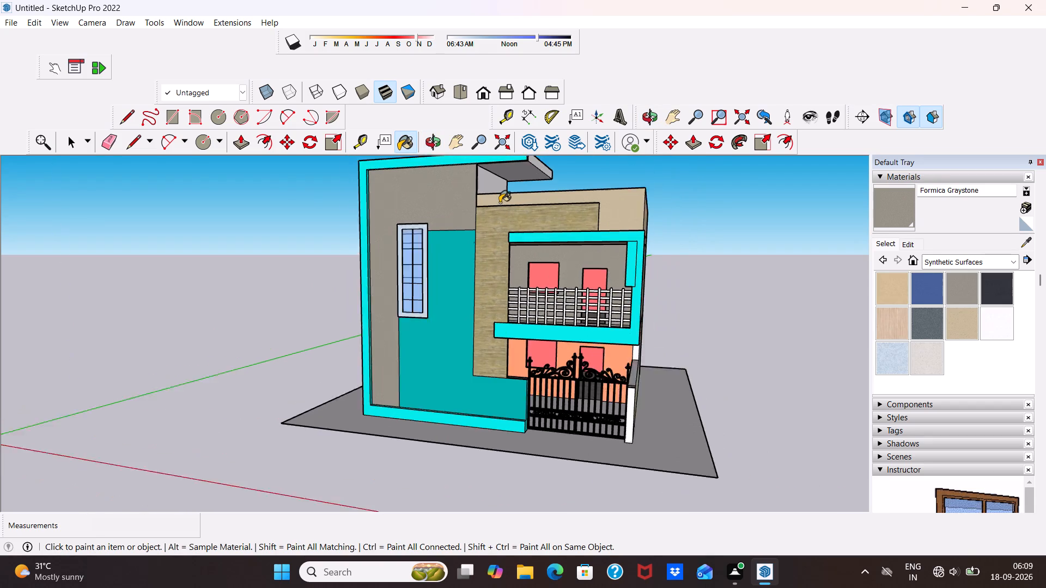
scroll(500, 203, "up", 1)
middle_click_drag(500, 203, 562, 216)
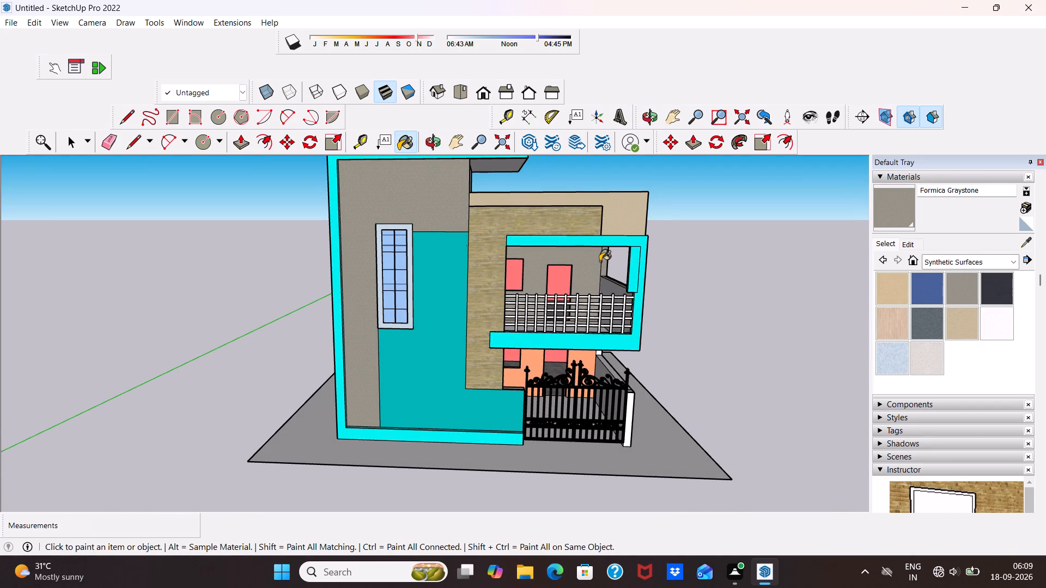
scroll(544, 370, "up", 5)
scroll(597, 333, "down", 1)
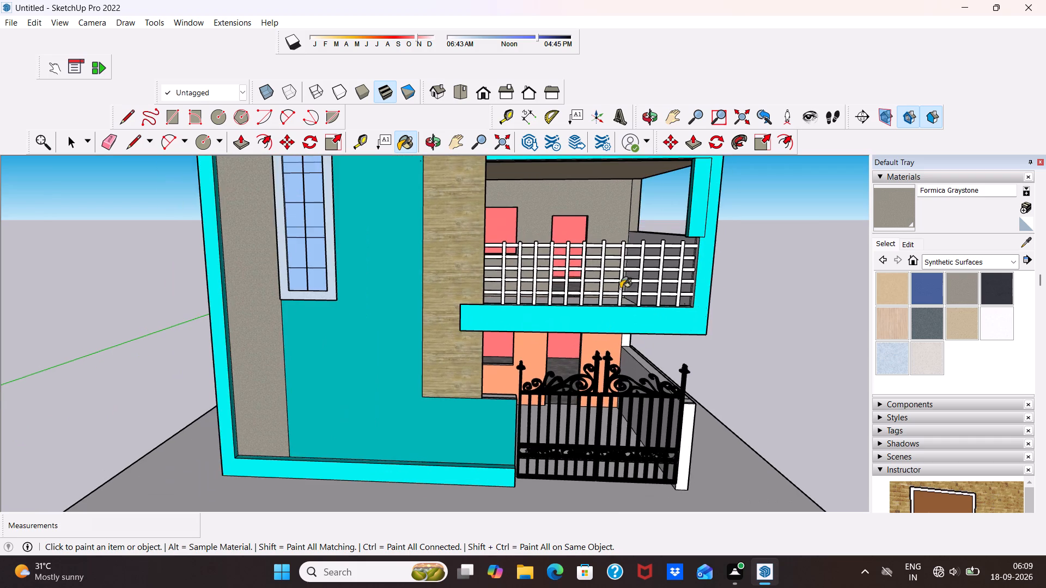
scroll(621, 290, "down", 3)
Paint the lower three horizontal rails of the upper balcony's railing with Formica Beige.
left_click(896, 291)
scroll(653, 316, "up", 5)
scroll(458, 295, "up", 3)
left_click(461, 272)
scroll(457, 259, "up", 5)
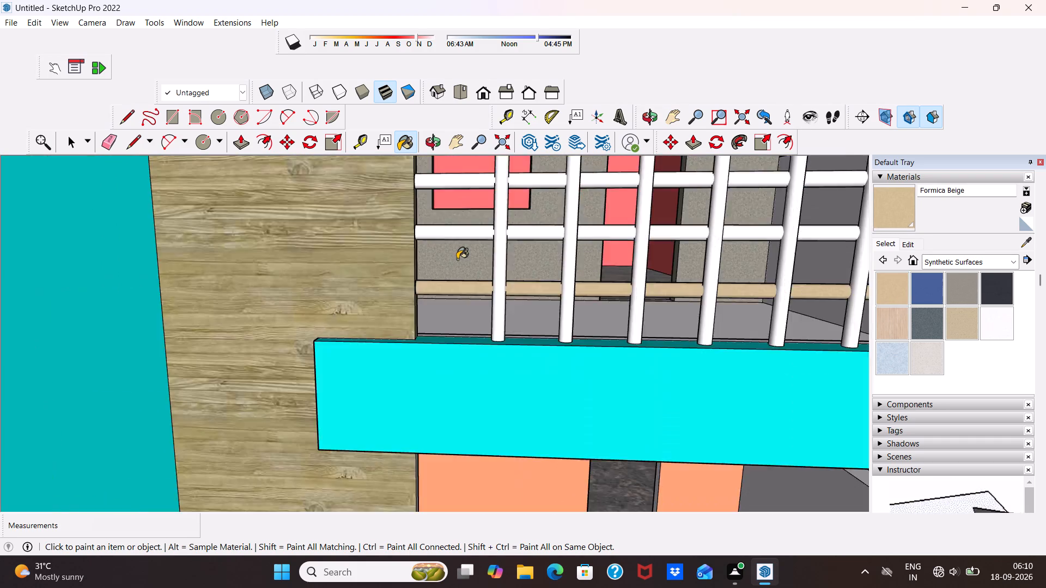
scroll(458, 260, "down", 6)
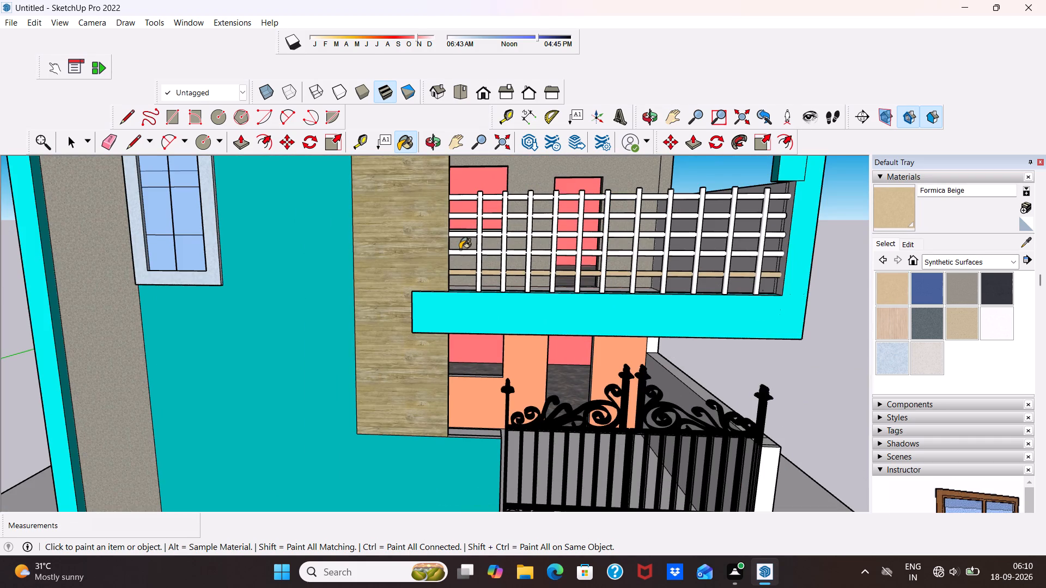
left_click(460, 249)
left_click(459, 237)
left_click(457, 220)
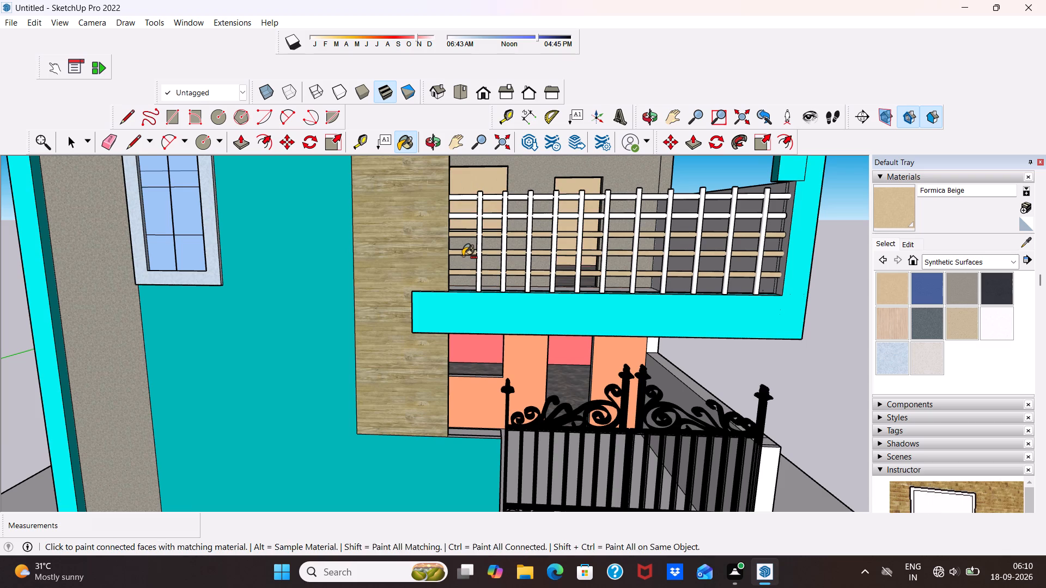
key("ctrl+z")
Paint the upper two horizontal rails of the balcony railing with Formica Beige.
scroll(586, 174, "down", 2)
middle_click_drag(586, 174, 571, 198)
scroll(570, 198, "up", 3)
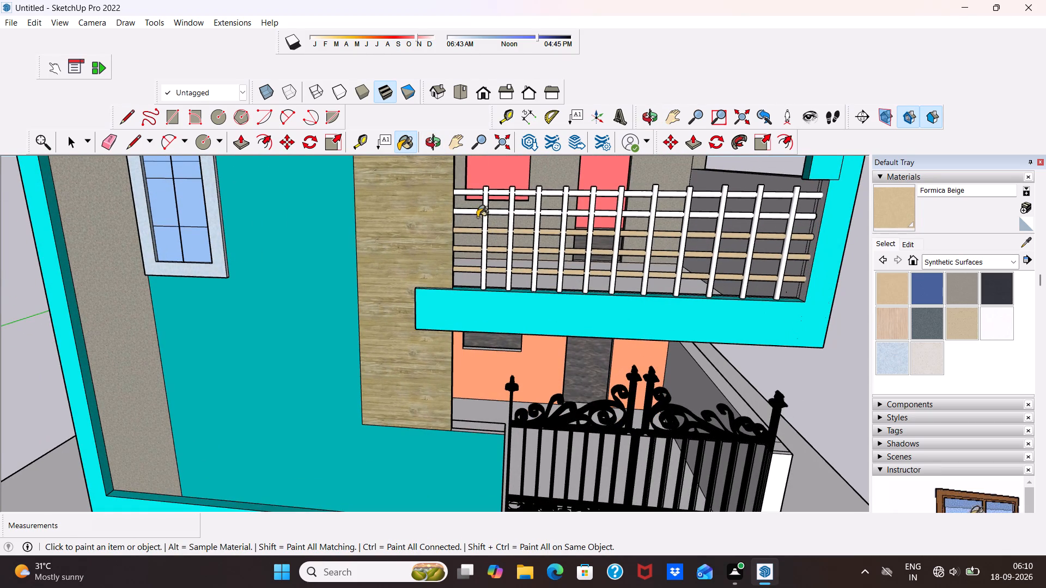
left_click(466, 211)
left_click(468, 193)
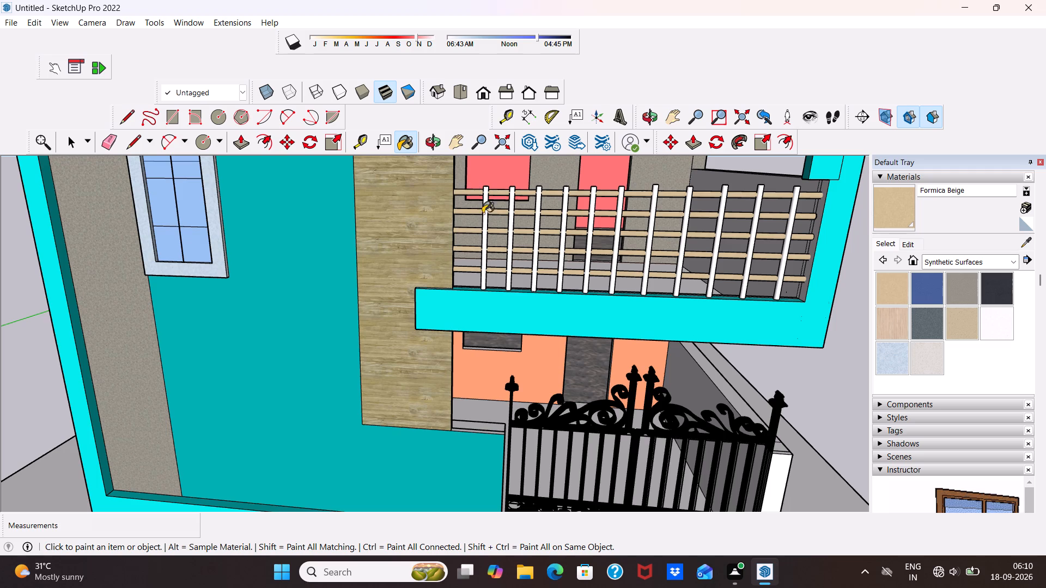
Paint the six vertical railing bars nearest the wood-clad wall with Formica Beige.
left_click(484, 218)
left_click(509, 228)
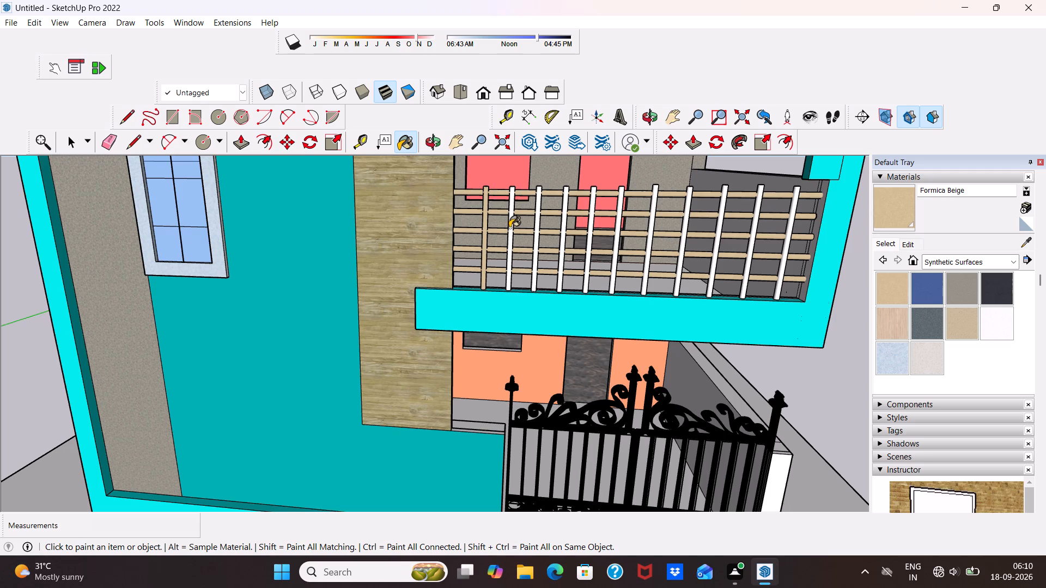
left_click(534, 241)
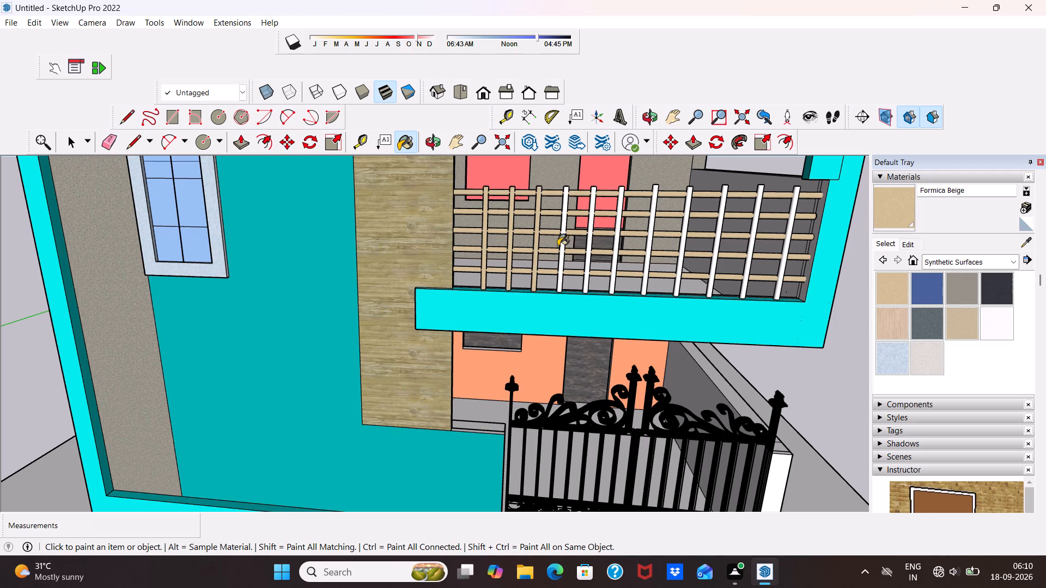
scroll(560, 246, "up", 4)
scroll(560, 246, "down", 11)
scroll(664, 240, "down", 1)
scroll(611, 213, "up", 3)
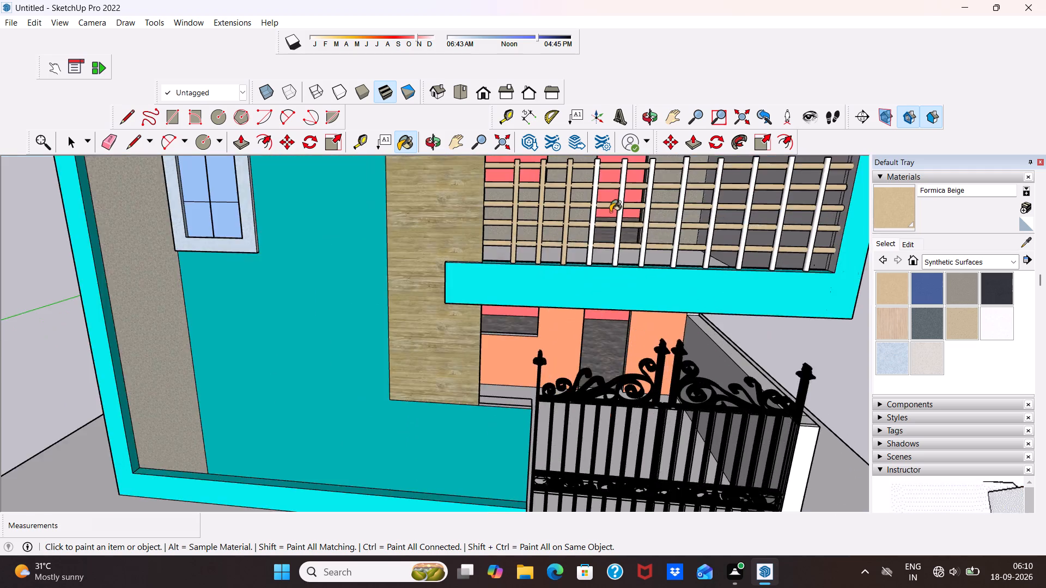
scroll(610, 212, "up", 5)
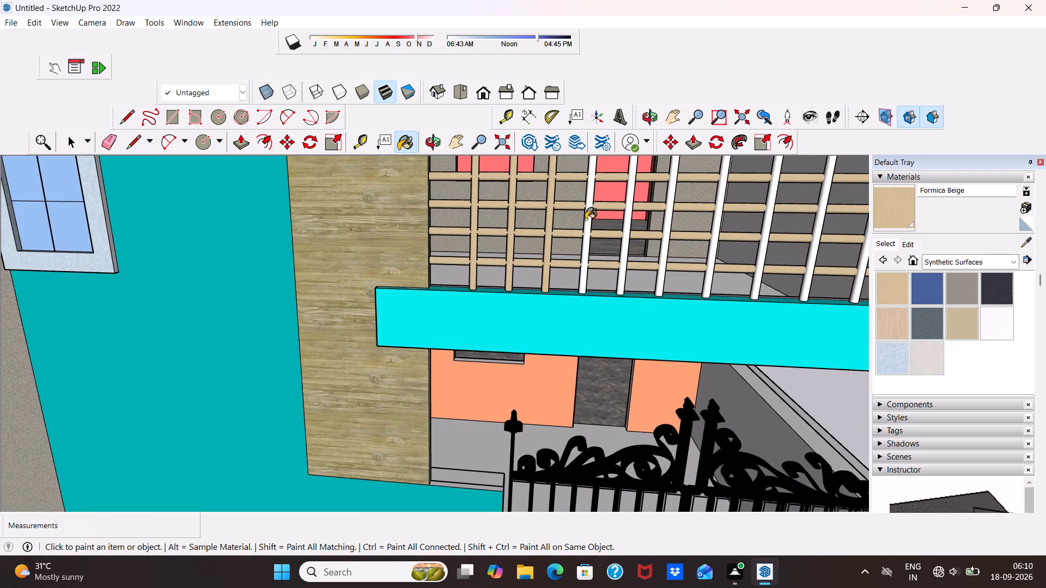
left_click(586, 219)
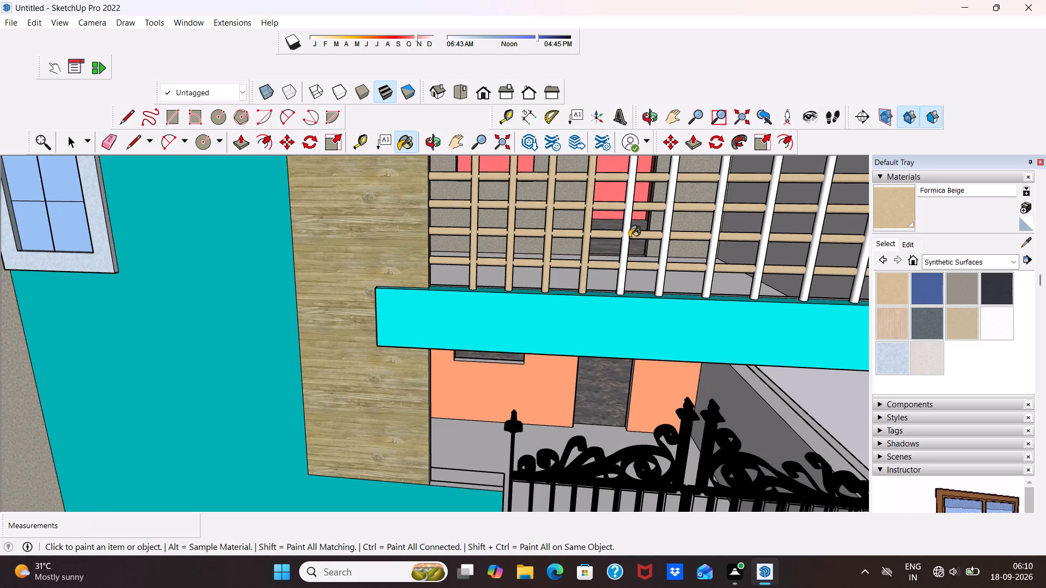
left_click(629, 237)
left_click(663, 247)
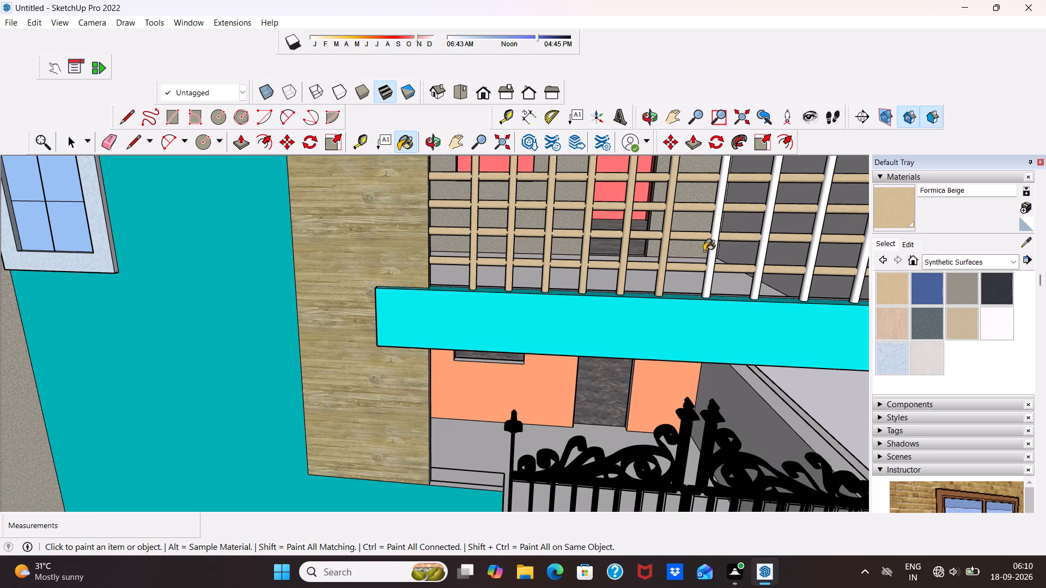
Paint the remaining five white vertical bars of the balcony railing with Formica Beige.
left_click(713, 253)
left_click(758, 254)
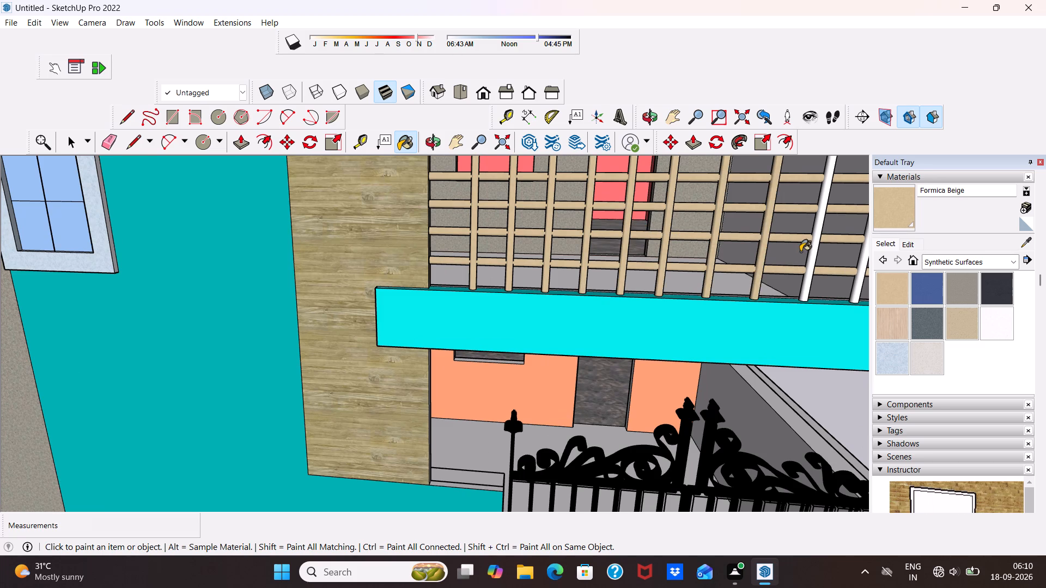
left_click(813, 253)
scroll(746, 228, "down", 11)
scroll(780, 226, "up", 8)
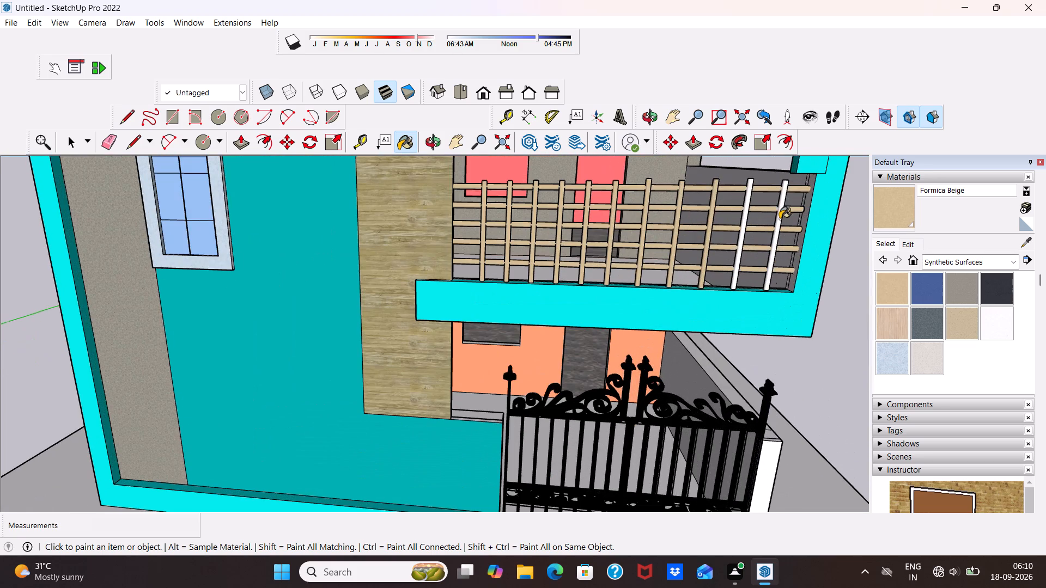
left_click(780, 216)
left_click(743, 230)
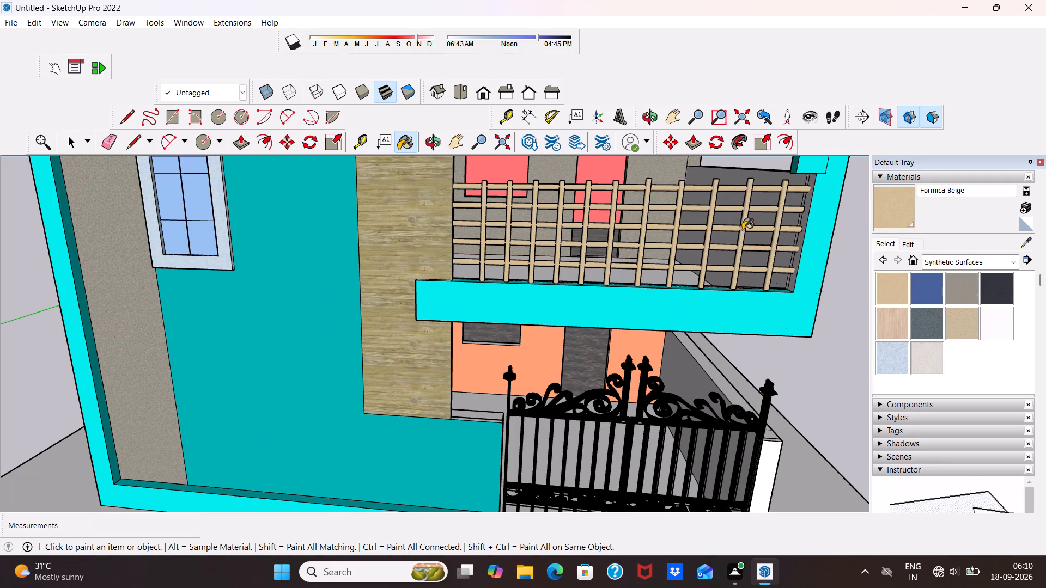
Paint the pink interior back wall behind the upper balcony's window and doorway openings with Formica Laminate Light.
middle_click_drag(713, 232, 653, 253)
scroll(713, 232, "down", 1)
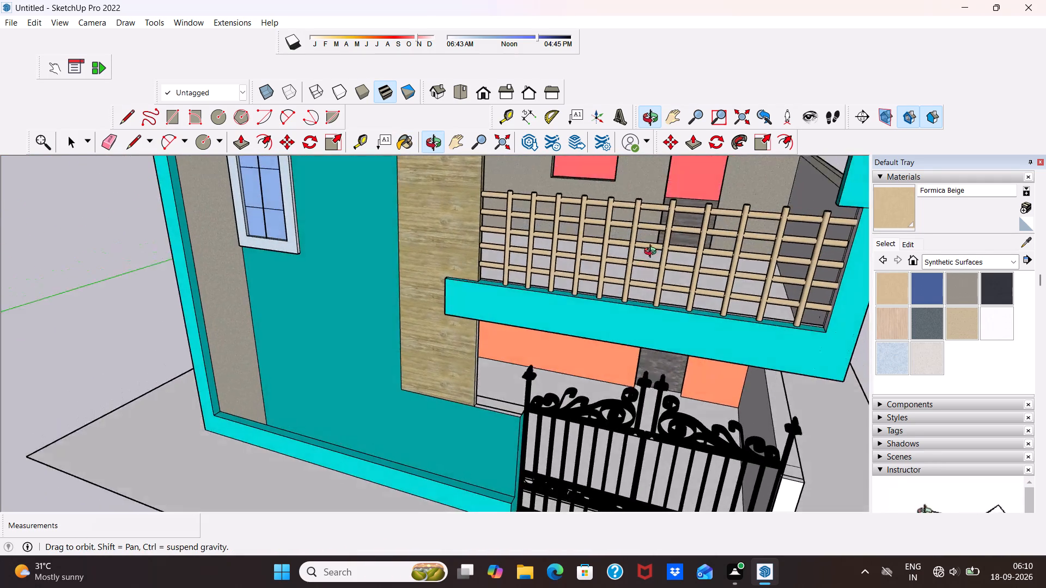
middle_click_drag(653, 253, 665, 210)
left_click(896, 319)
scroll(700, 236, "up", 3)
scroll(876, 301, "up", 4)
scroll(659, 226, "down", 4)
scroll(539, 192, "down", 5)
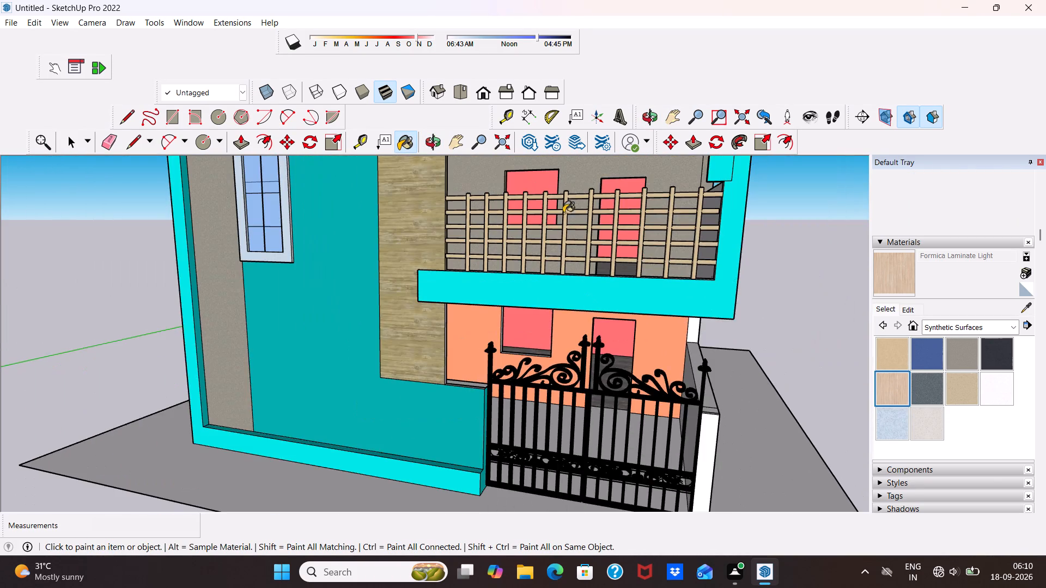
scroll(595, 180, "up", 8)
left_click(633, 201)
Paint the pink interior side wall seen obliquely through the balcony's window opening with Formica Laminate Light.
scroll(628, 210, "down", 2)
middle_click_drag(627, 219, 653, 192)
scroll(653, 197, "down", 1)
scroll(660, 210, "up", 1)
scroll(627, 197, "down", 5)
middle_click_drag(562, 247, 661, 284)
scroll(562, 247, "down", 1)
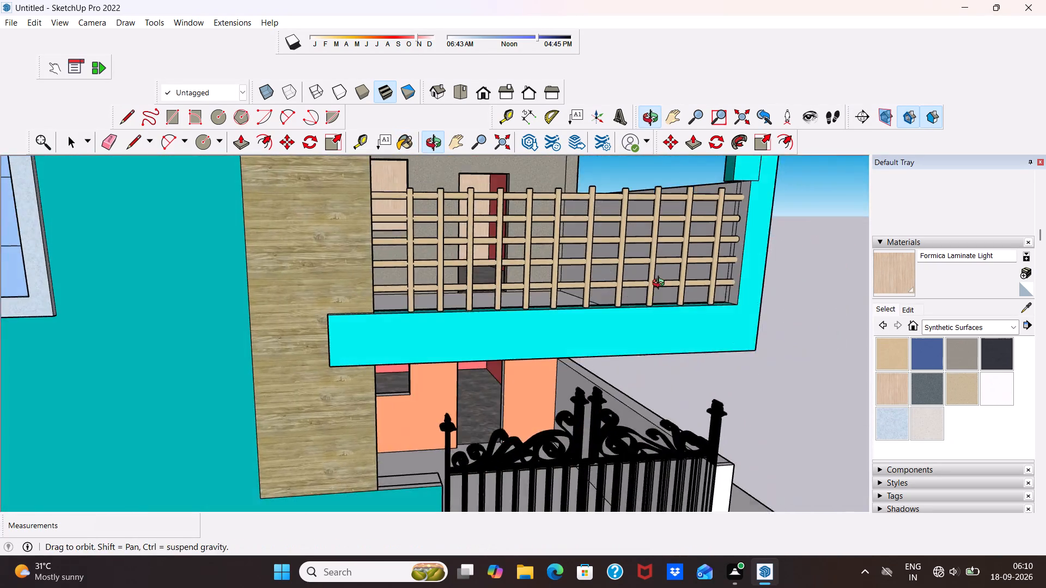
middle_click_drag(661, 284, 616, 312)
scroll(555, 232, "down", 5)
scroll(408, 223, "down", 5)
middle_click_drag(532, 297, 379, 275)
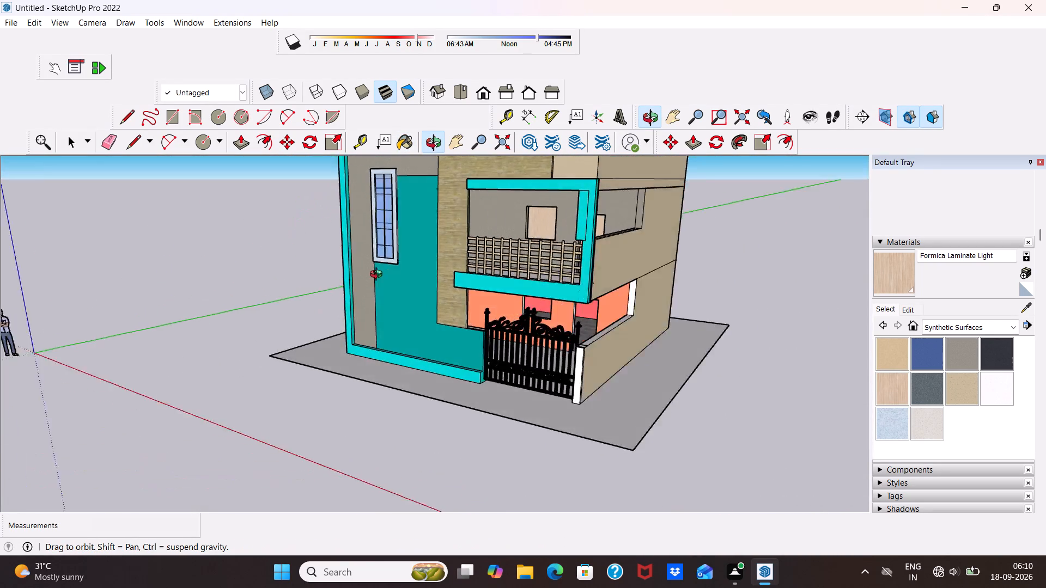
middle_click_drag(379, 275, 307, 270)
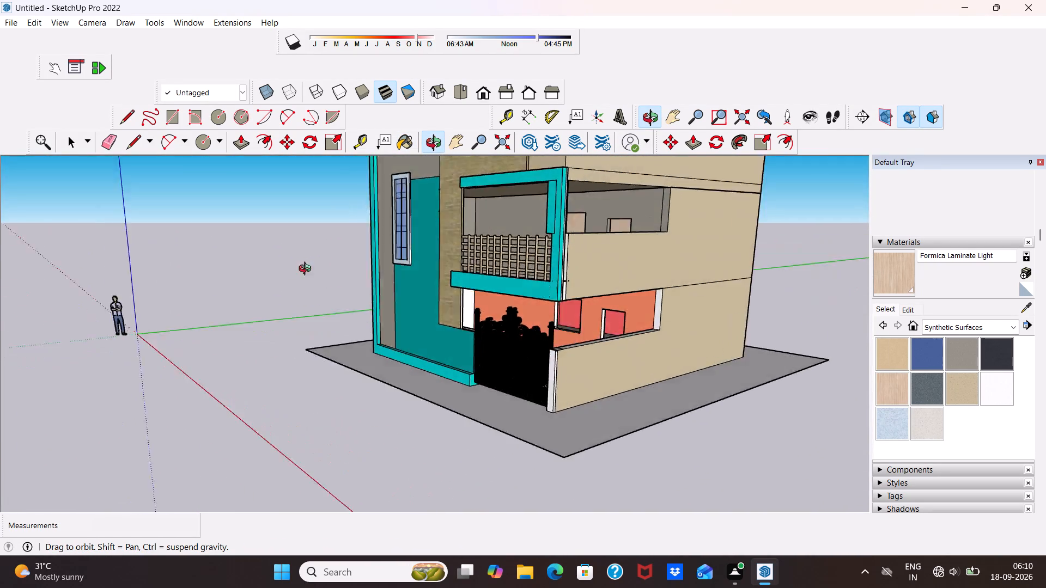
middle_click_drag(307, 270, 263, 287)
scroll(531, 278, "up", 3)
scroll(593, 219, "up", 5)
left_click(613, 209)
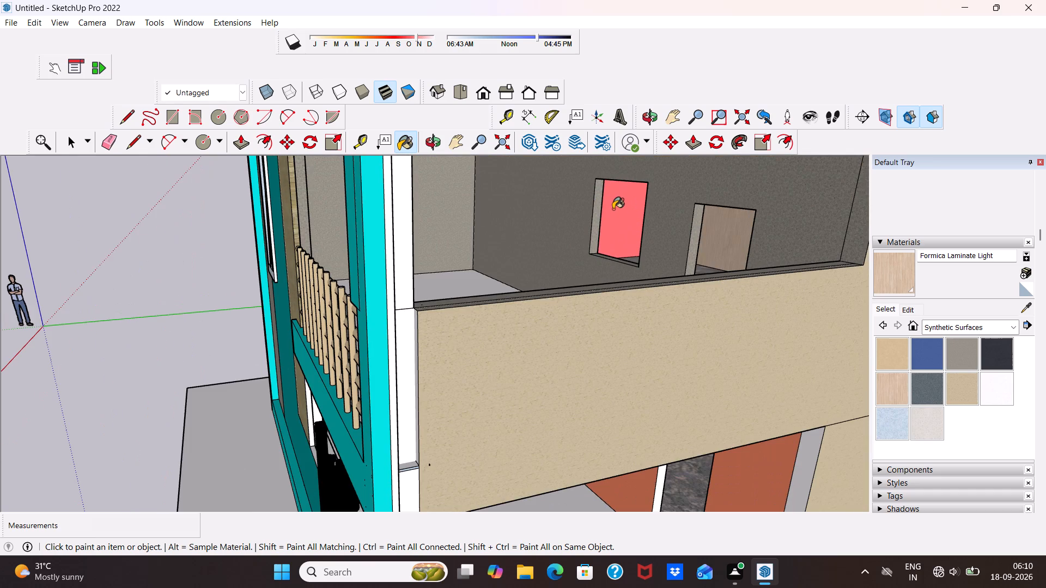
Paint the interior side wall seen through the upper balcony's doorway with Formica Laminate Light.
middle_click_drag(613, 209, 807, 222)
middle_click_drag(446, 262, 495, 255)
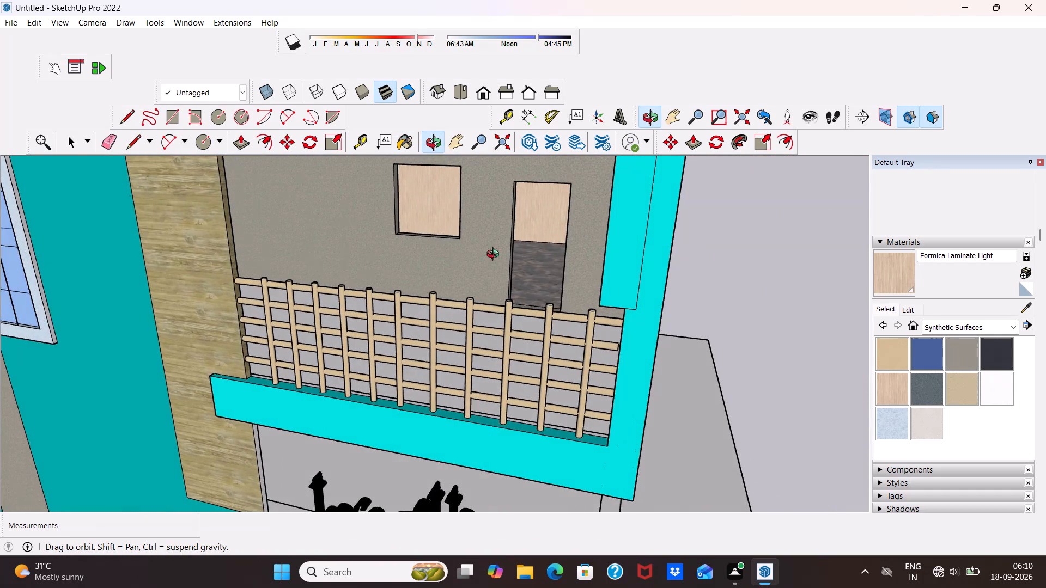
middle_click_drag(495, 255, 615, 244)
scroll(386, 231, "up", 3)
left_click(363, 226)
scroll(361, 223, "down", 5)
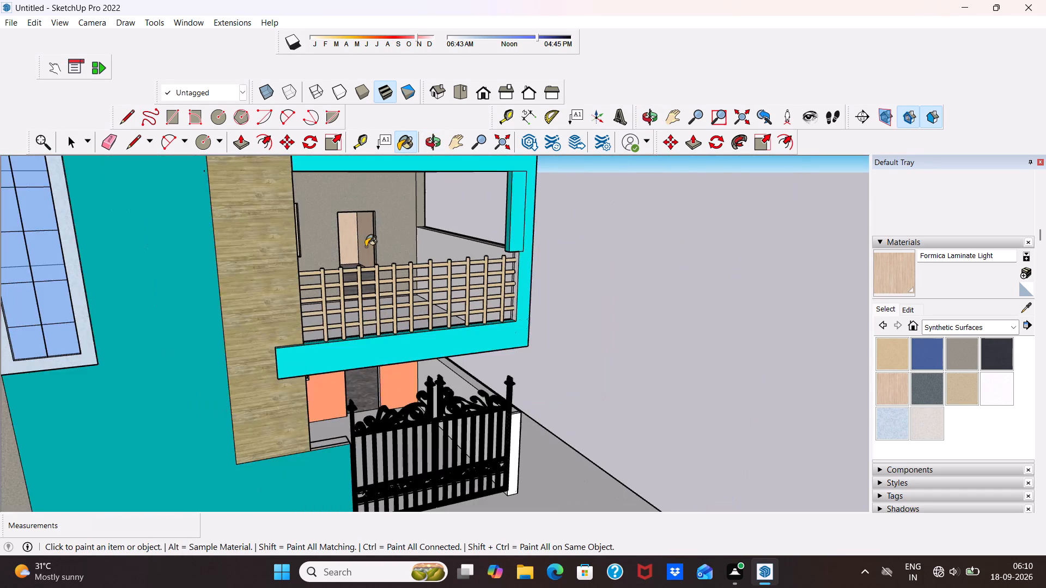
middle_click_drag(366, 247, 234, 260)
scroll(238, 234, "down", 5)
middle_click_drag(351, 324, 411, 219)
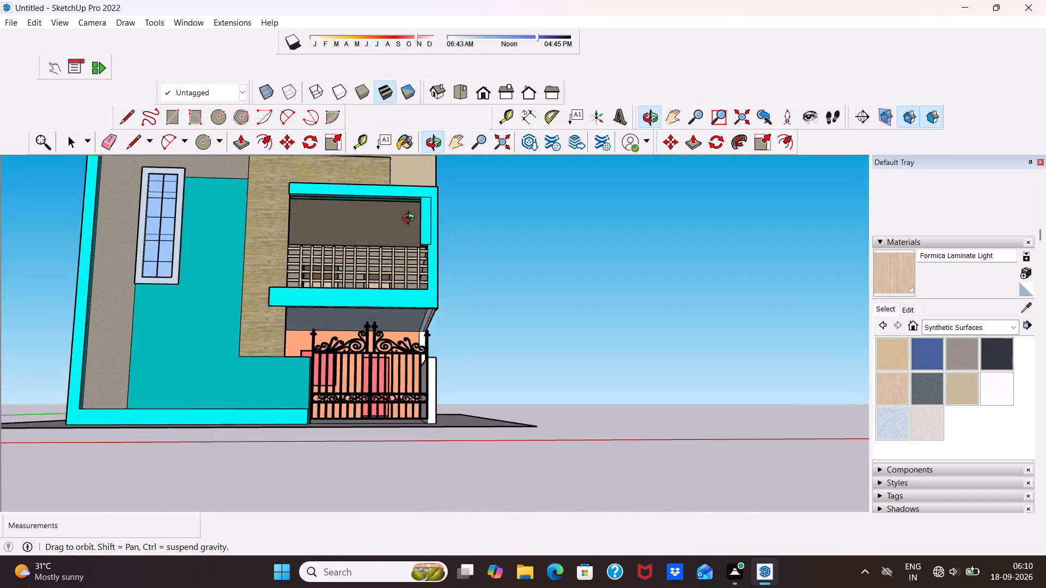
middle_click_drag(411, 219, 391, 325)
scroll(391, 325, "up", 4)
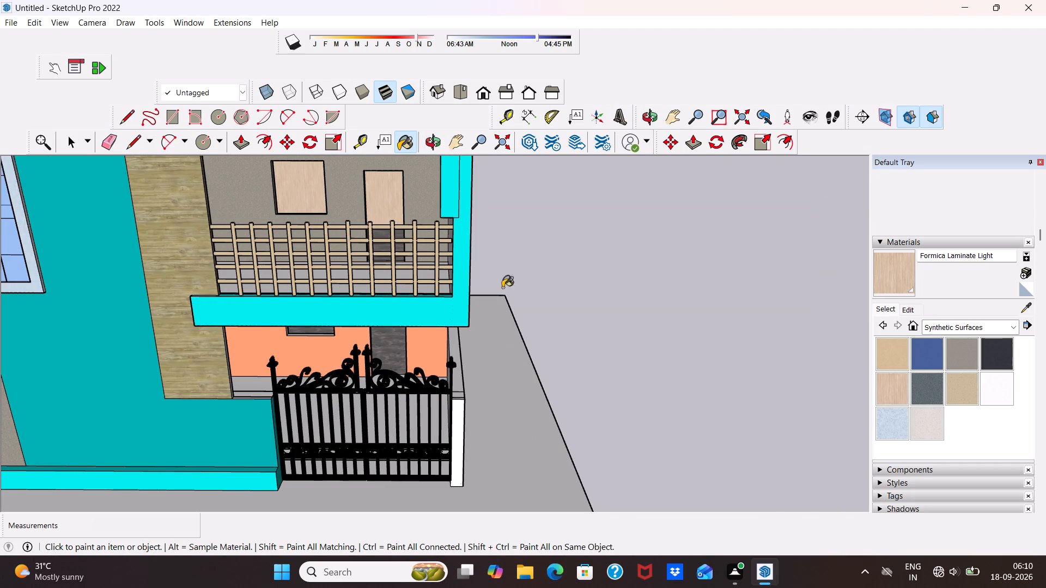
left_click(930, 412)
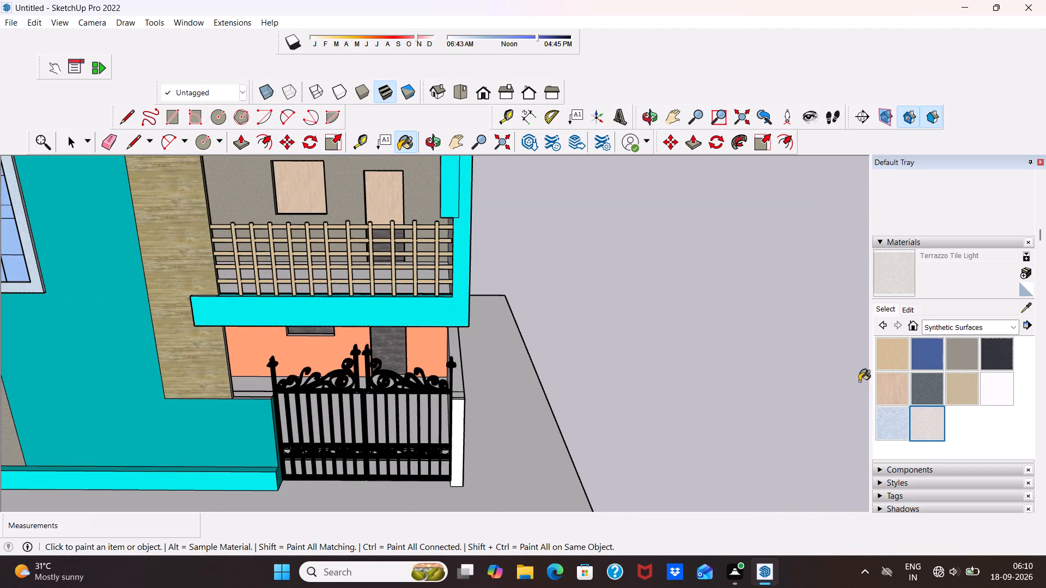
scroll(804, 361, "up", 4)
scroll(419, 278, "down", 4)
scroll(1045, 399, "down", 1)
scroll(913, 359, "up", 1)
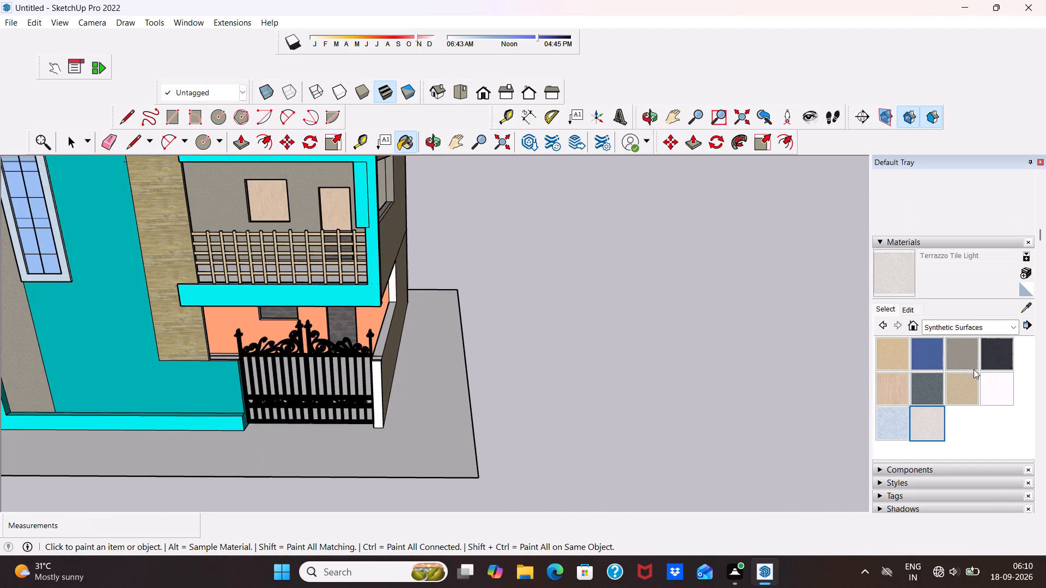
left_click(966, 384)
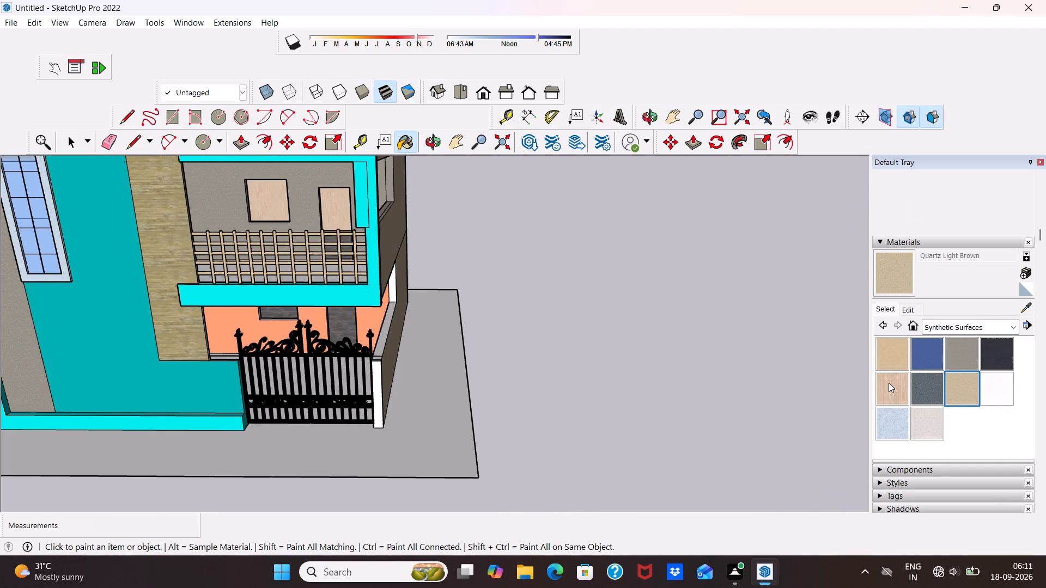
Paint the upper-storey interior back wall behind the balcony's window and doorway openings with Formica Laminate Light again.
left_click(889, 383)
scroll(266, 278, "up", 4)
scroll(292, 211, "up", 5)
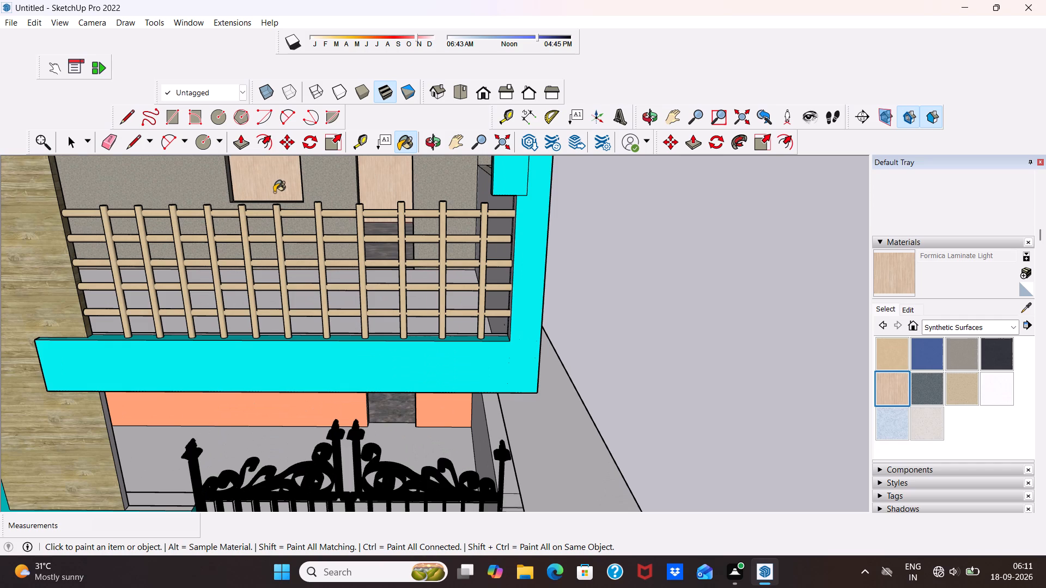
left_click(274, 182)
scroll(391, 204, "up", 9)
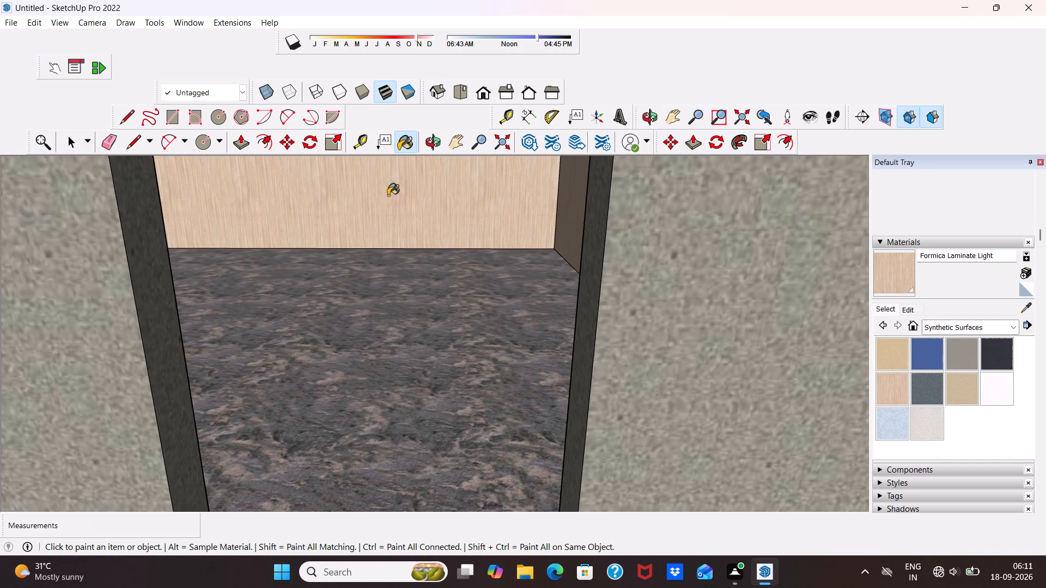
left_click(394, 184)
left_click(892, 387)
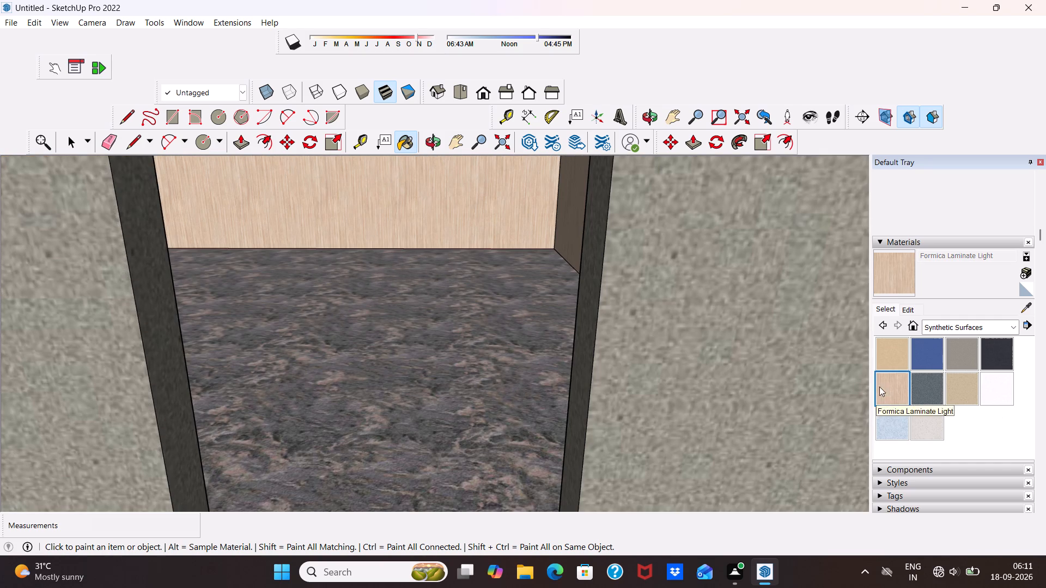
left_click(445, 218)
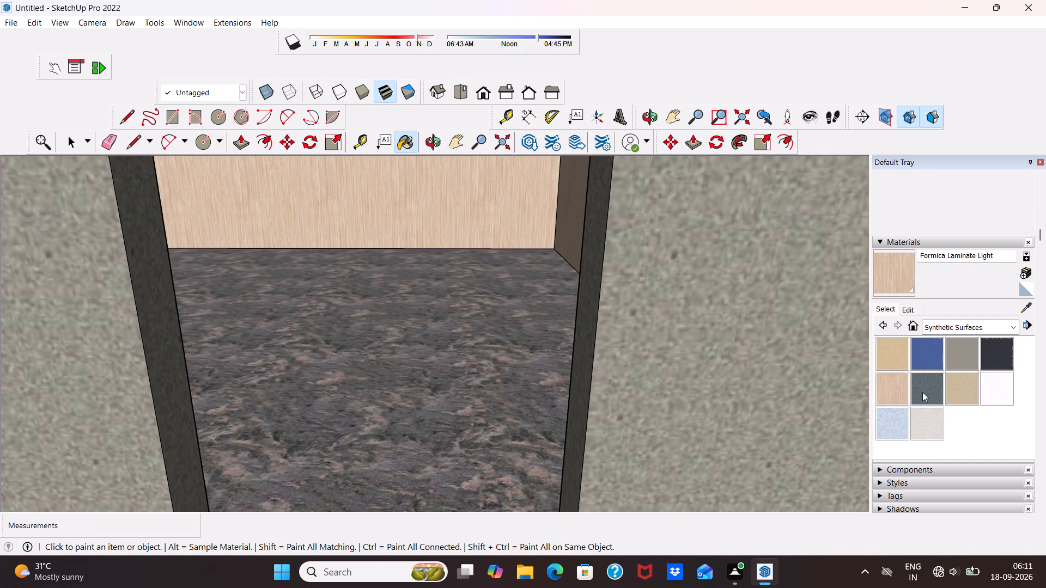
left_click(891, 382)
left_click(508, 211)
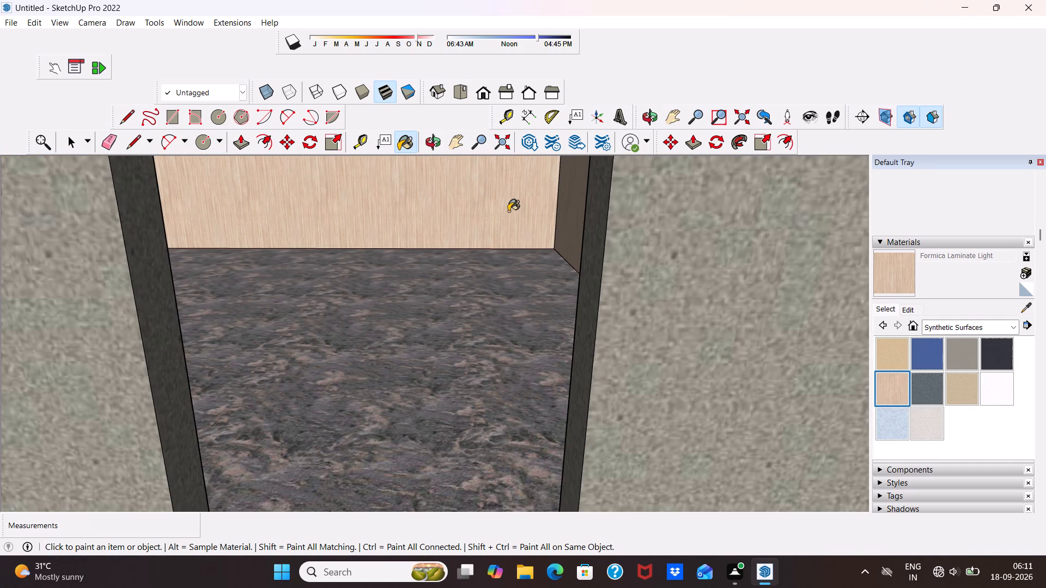
Paint the upper-storey interior back wall behind the balcony openings with Quartz Light Brown.
left_click(957, 391)
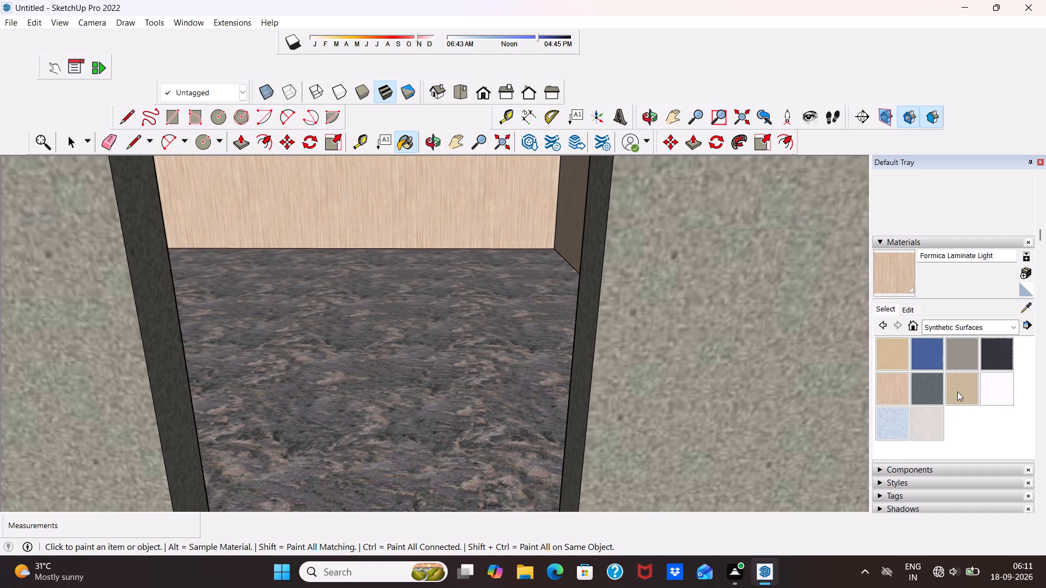
left_click(516, 208)
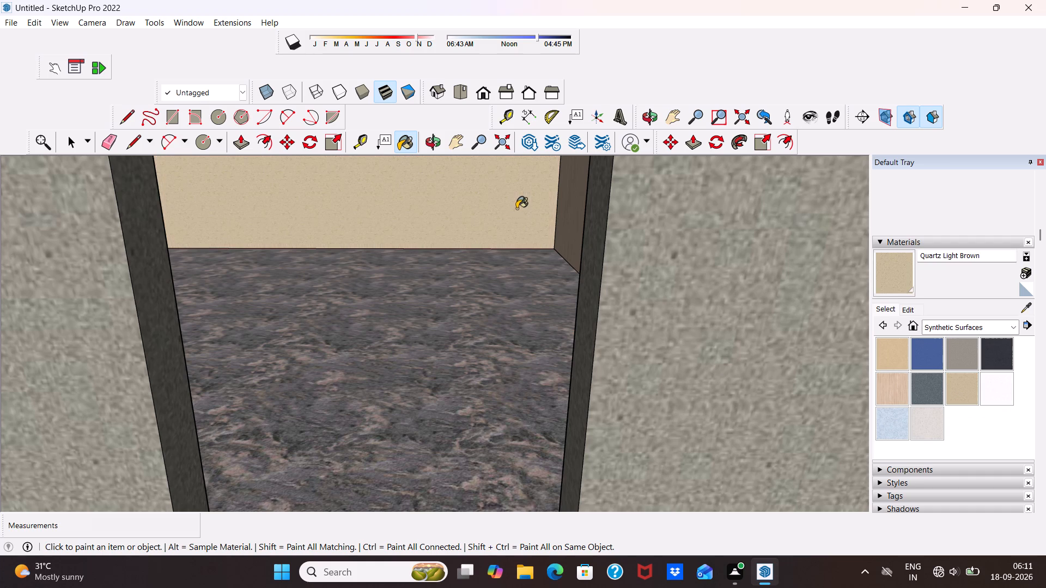
Paint the upper-storey interior side wall seen obliquely through the balcony's window opening with Quartz Light Brown.
scroll(517, 210, "down", 10)
middle_click_drag(422, 224, 289, 192)
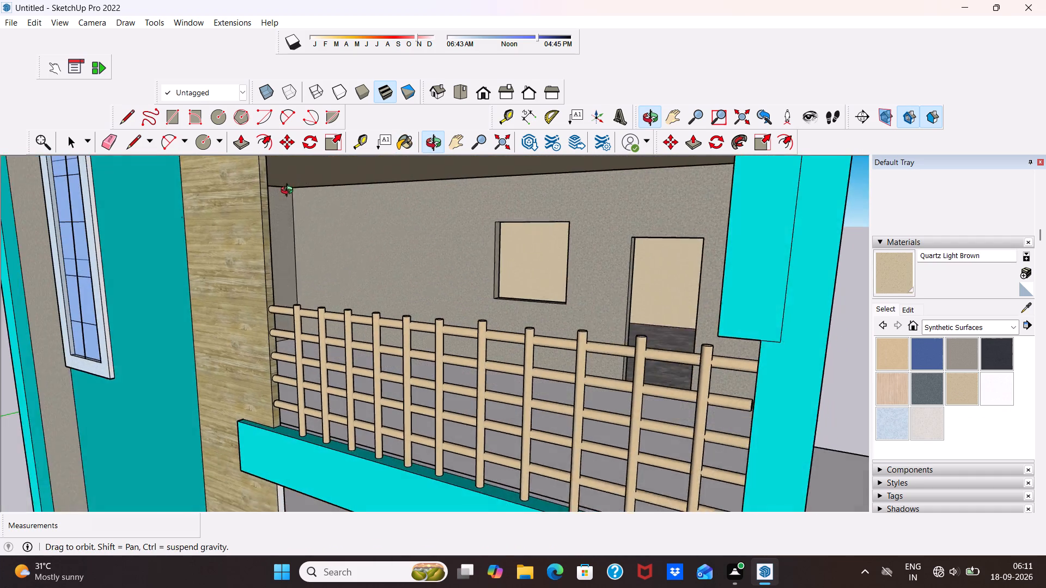
middle_click_drag(289, 192, 268, 213)
scroll(502, 256, "down", 1)
middle_click_drag(502, 256, 306, 267)
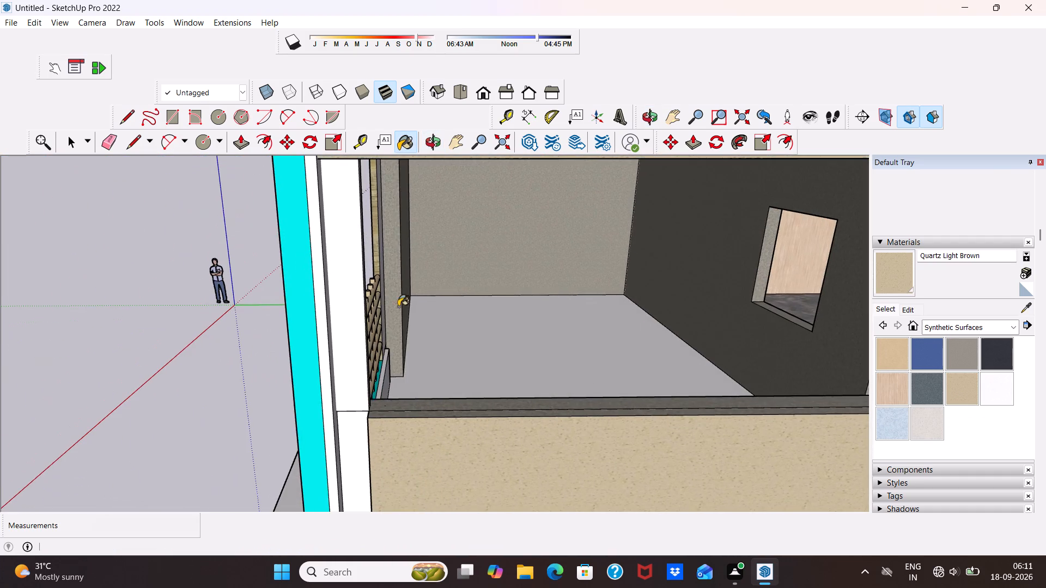
scroll(789, 293, "up", 3)
left_click(801, 231)
middle_click_drag(776, 280, 747, 287)
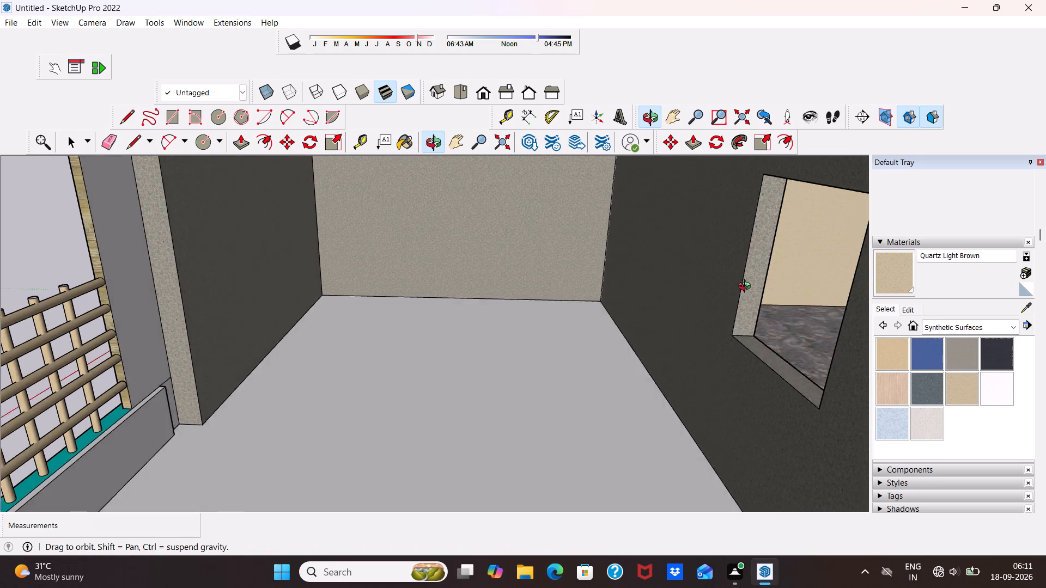
middle_click_drag(747, 287, 607, 282)
left_click(615, 287)
Paint the interior side wall seen through the upper balcony's doorway with Quartz Light Brown.
scroll(610, 291, "down", 1)
middle_click_drag(610, 291, 886, 253)
scroll(610, 291, "down", 1)
middle_click_drag(709, 310, 914, 276)
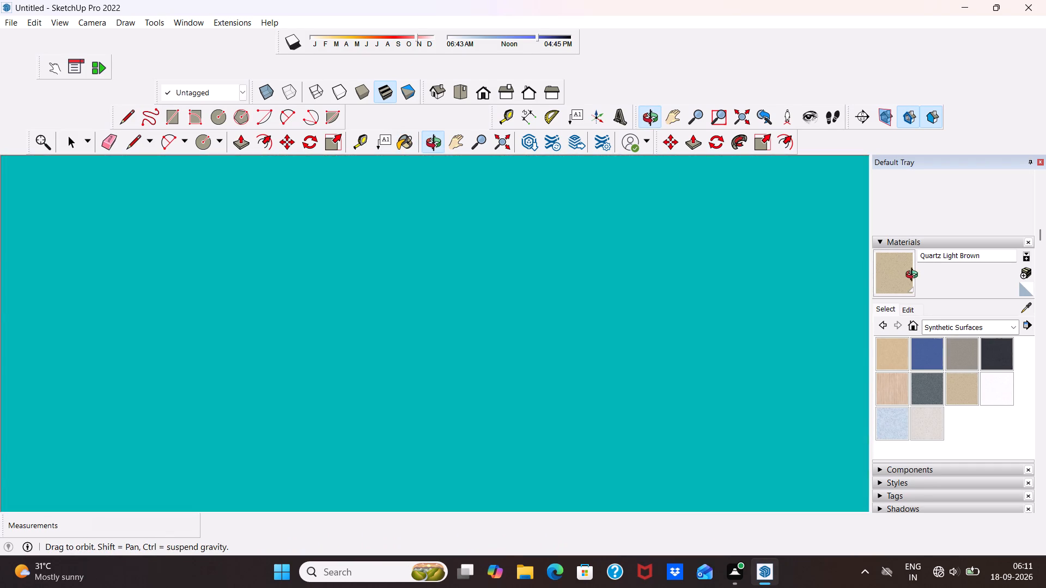
middle_click_drag(914, 276, 770, 302)
scroll(766, 295, "down", 5)
middle_click_drag(744, 321, 848, 345)
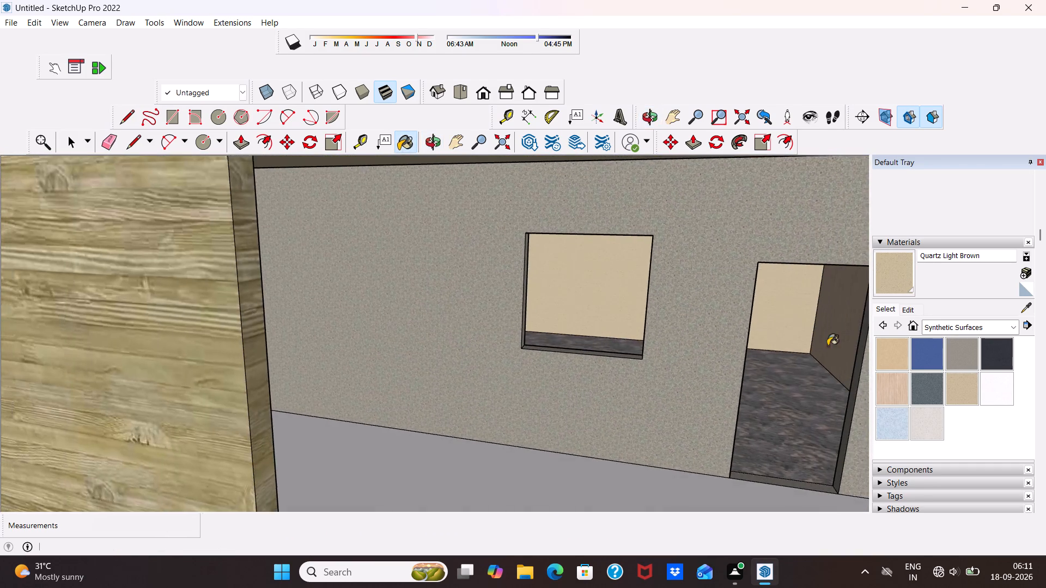
scroll(816, 346, "up", 3)
left_click(838, 329)
Examine the whole house front and the balcony openings from several angles.
scroll(789, 329, "down", 10)
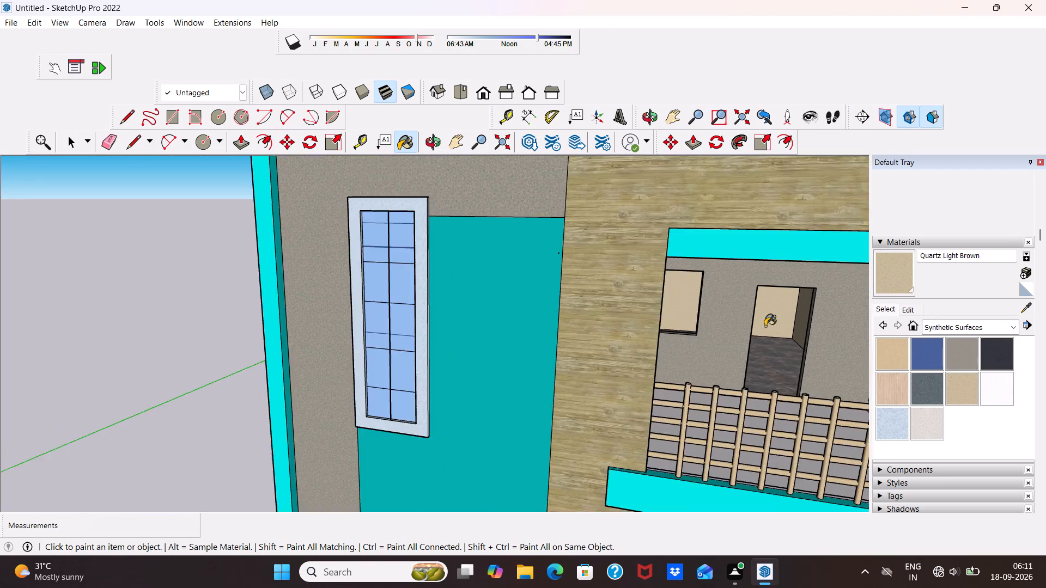
scroll(765, 326, "down", 2)
middle_click_drag(763, 327, 639, 356)
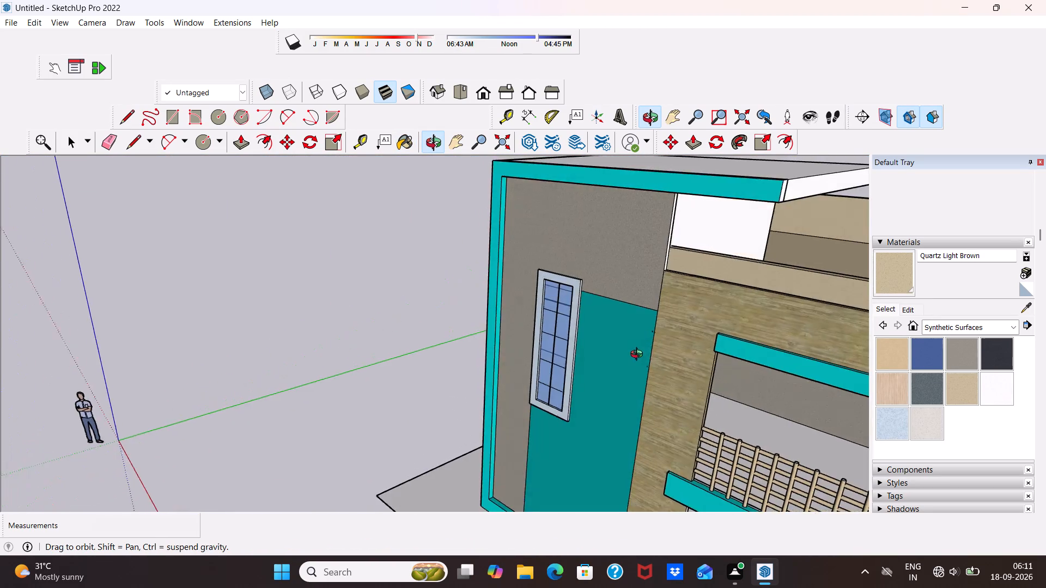
middle_click_drag(639, 356, 831, 324)
scroll(820, 319, "up", 1)
scroll(777, 308, "down", 3)
middle_click_drag(766, 350, 614, 352)
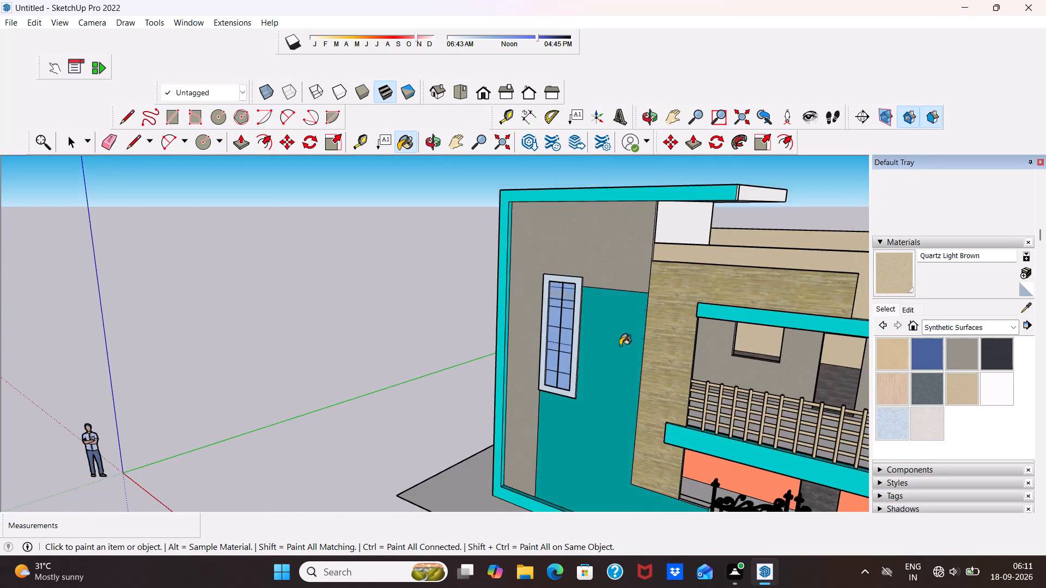
scroll(630, 344, "down", 5)
left_click(482, 86)
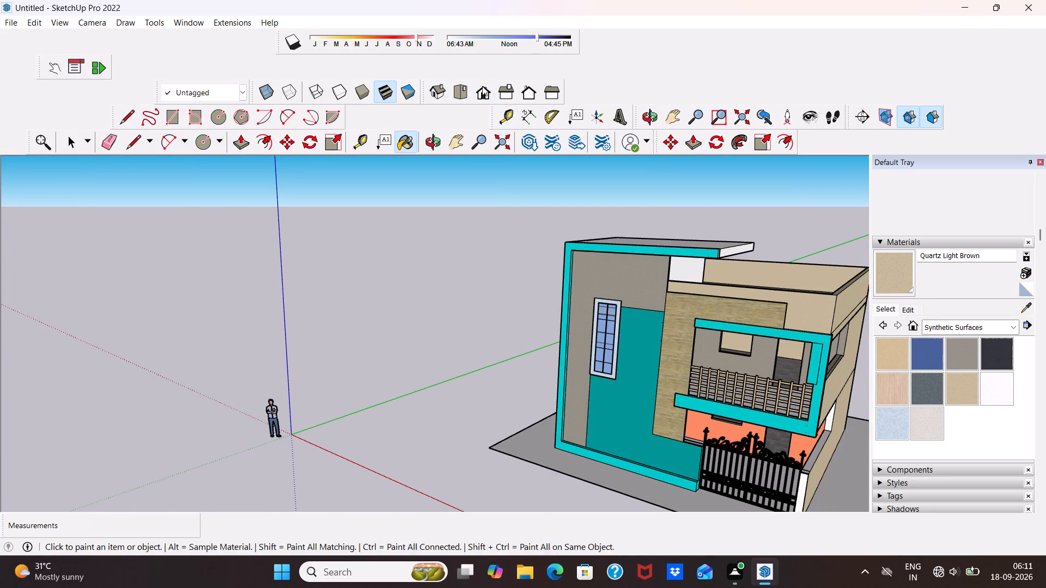
scroll(610, 344, "up", 2)
middle_click_drag(580, 365, 525, 425)
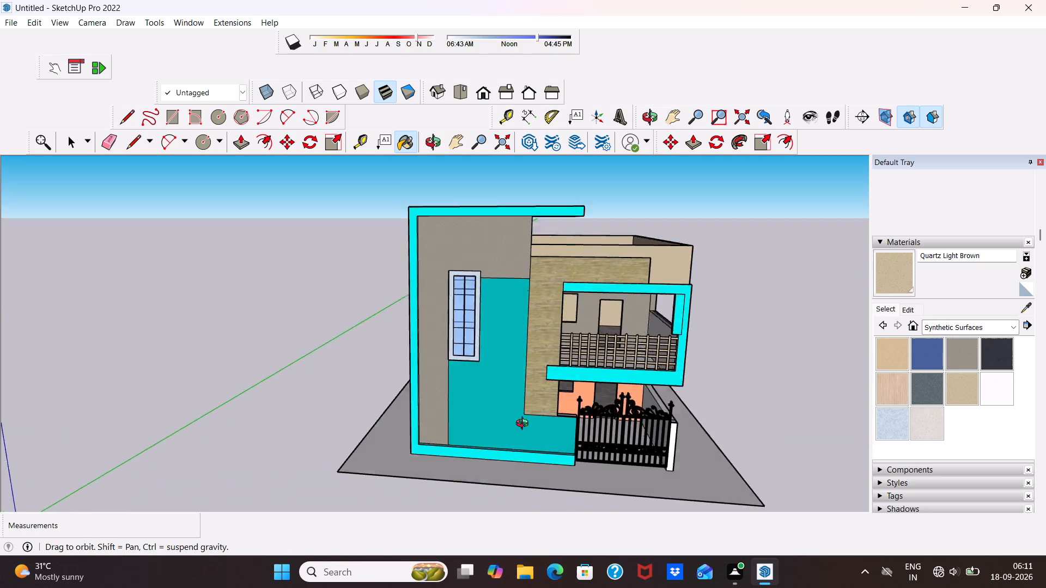
middle_click_drag(525, 425, 546, 380)
Paint the orange ground-floor wall behind the gate with Terrazzo Light Blue.
scroll(672, 346, "up", 4)
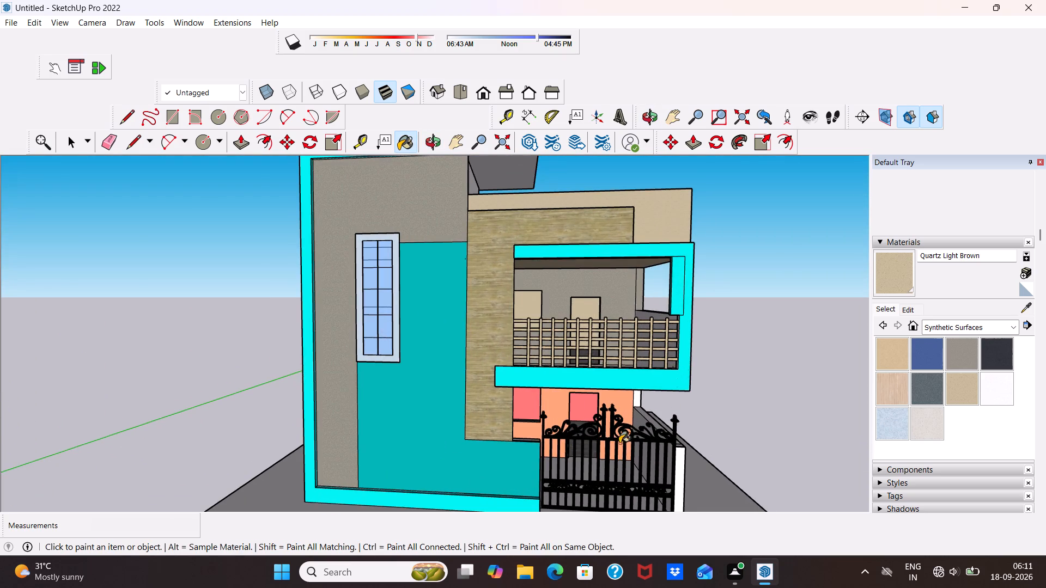
scroll(623, 442, "up", 1)
left_click(883, 425)
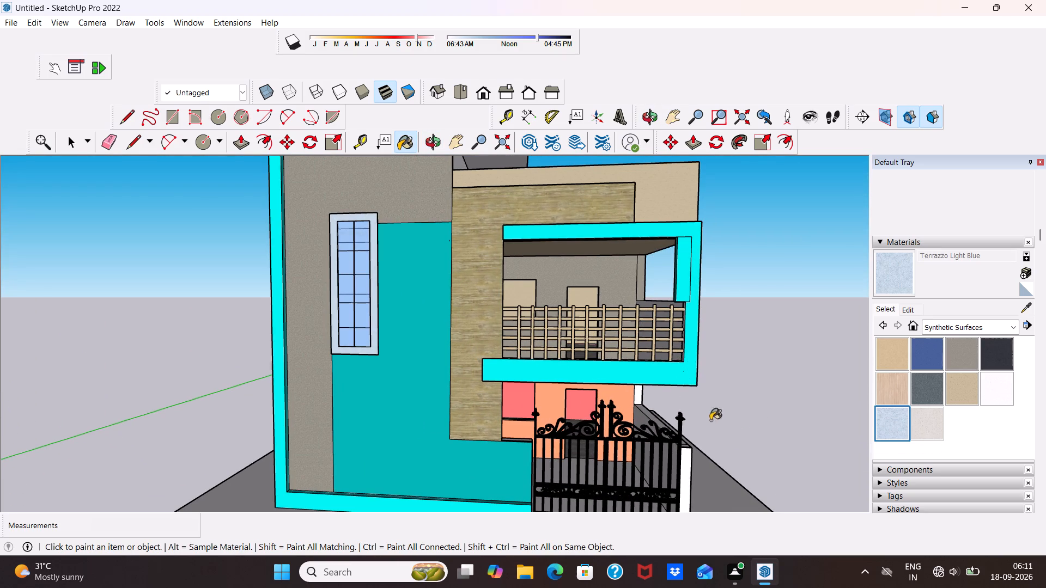
scroll(691, 406, "up", 5)
left_click(574, 395)
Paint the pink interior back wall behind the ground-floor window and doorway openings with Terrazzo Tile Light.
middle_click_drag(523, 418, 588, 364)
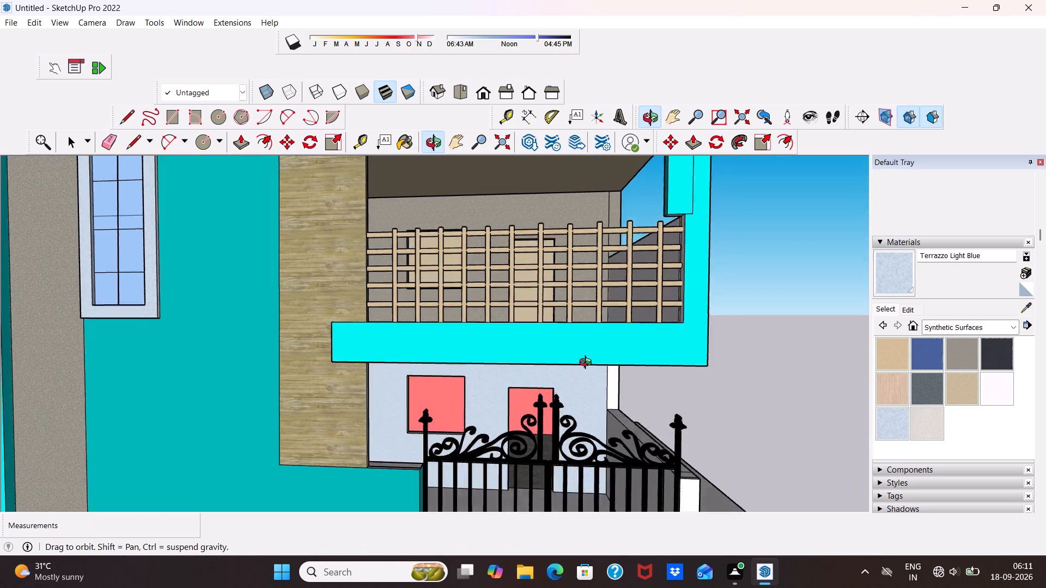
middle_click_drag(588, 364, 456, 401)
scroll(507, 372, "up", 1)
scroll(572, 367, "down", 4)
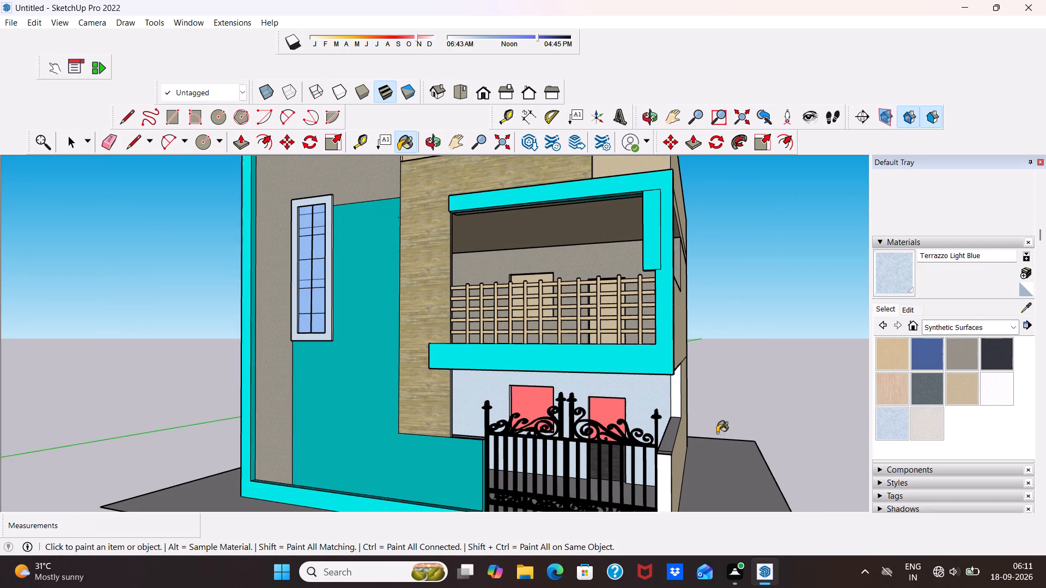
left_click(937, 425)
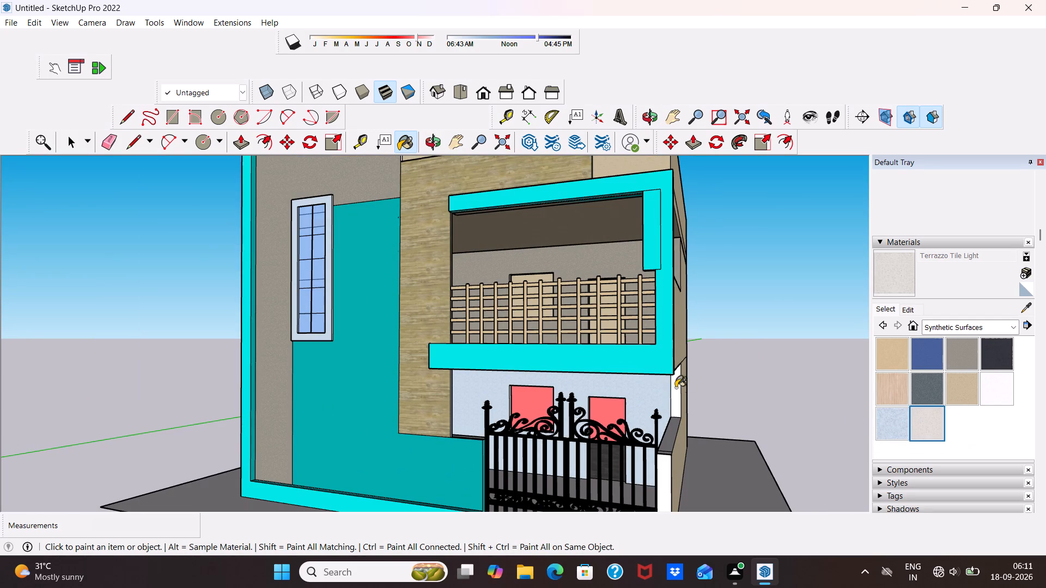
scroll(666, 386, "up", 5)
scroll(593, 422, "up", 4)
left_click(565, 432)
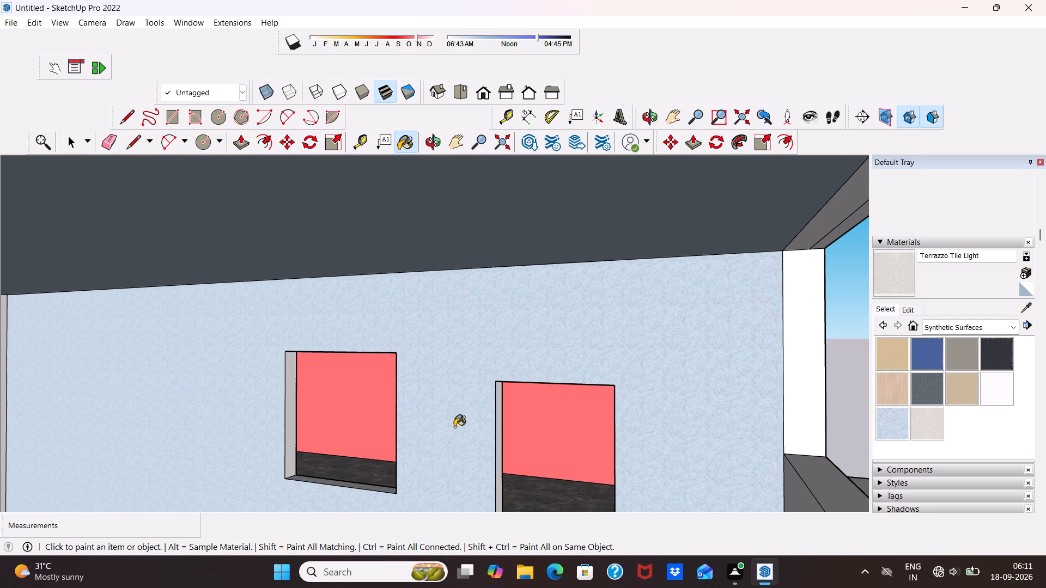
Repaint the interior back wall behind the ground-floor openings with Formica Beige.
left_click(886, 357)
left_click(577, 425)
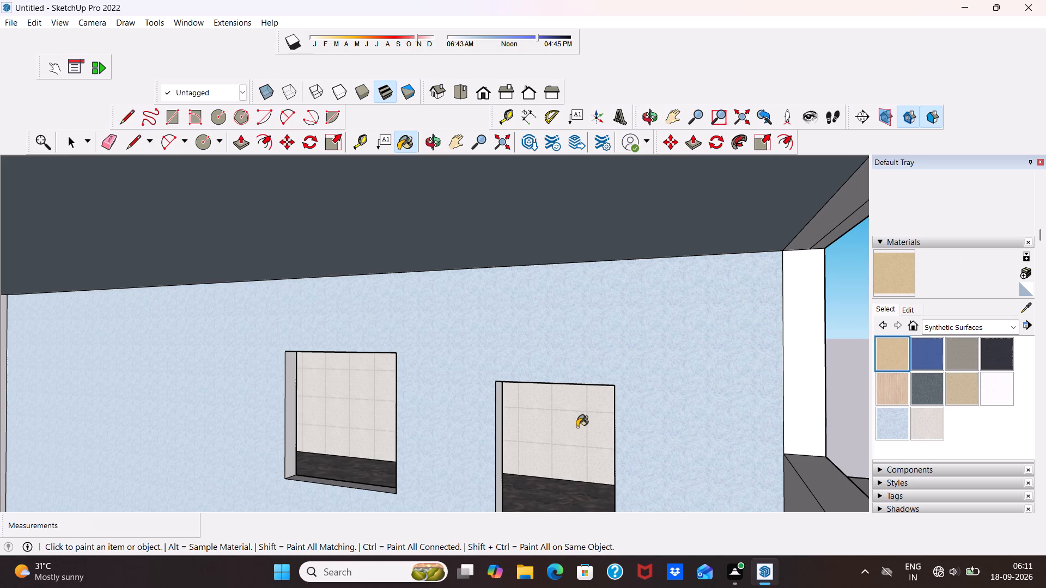
Paint the interior back wall seen through the ground-floor doorway with Formica Graystone.
middle_click_drag(454, 422, 280, 398)
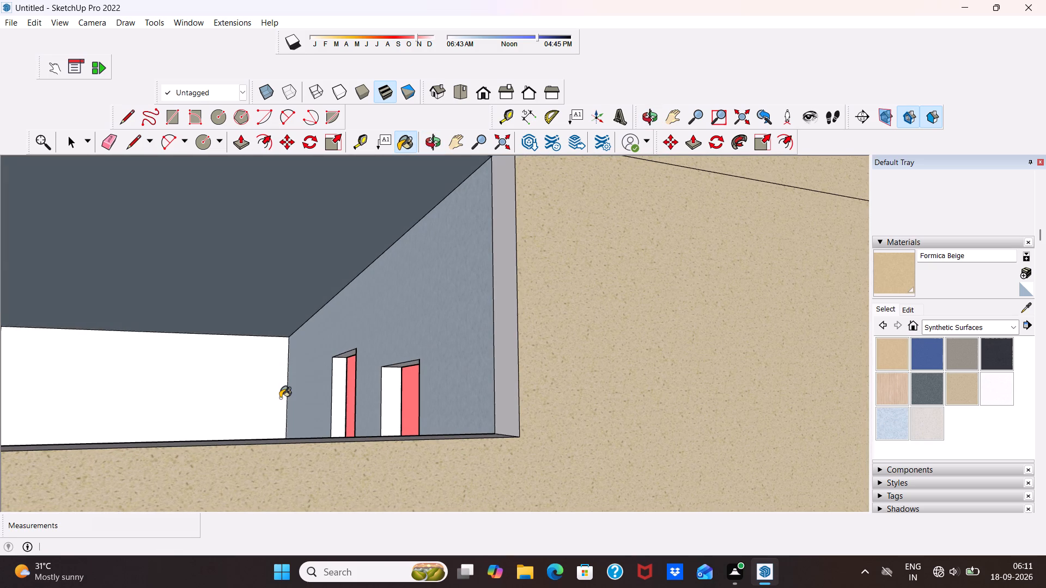
middle_click(280, 398)
middle_click_drag(370, 382, 524, 407)
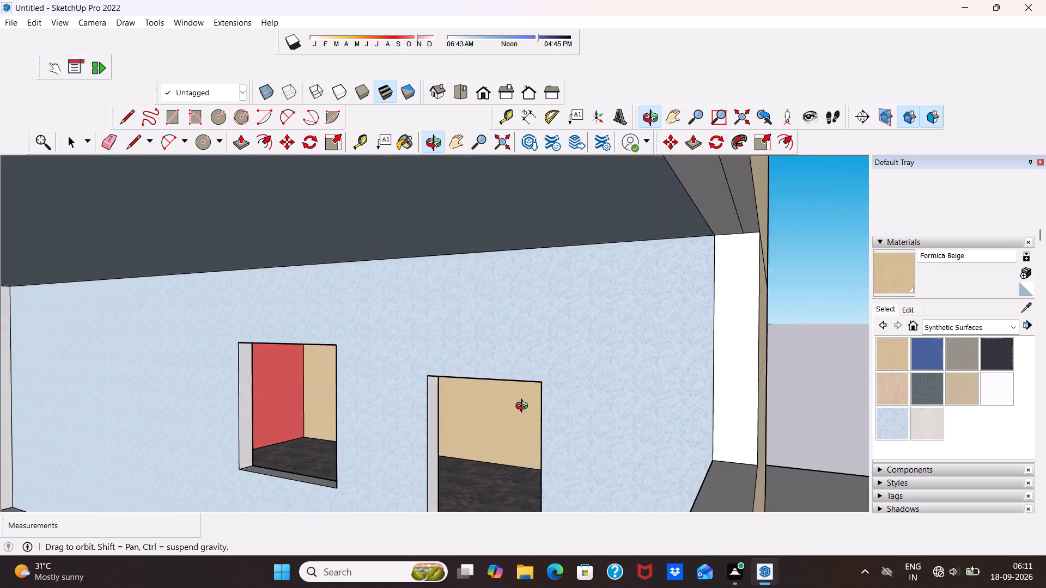
middle_click_drag(524, 407, 463, 400)
left_click(957, 352)
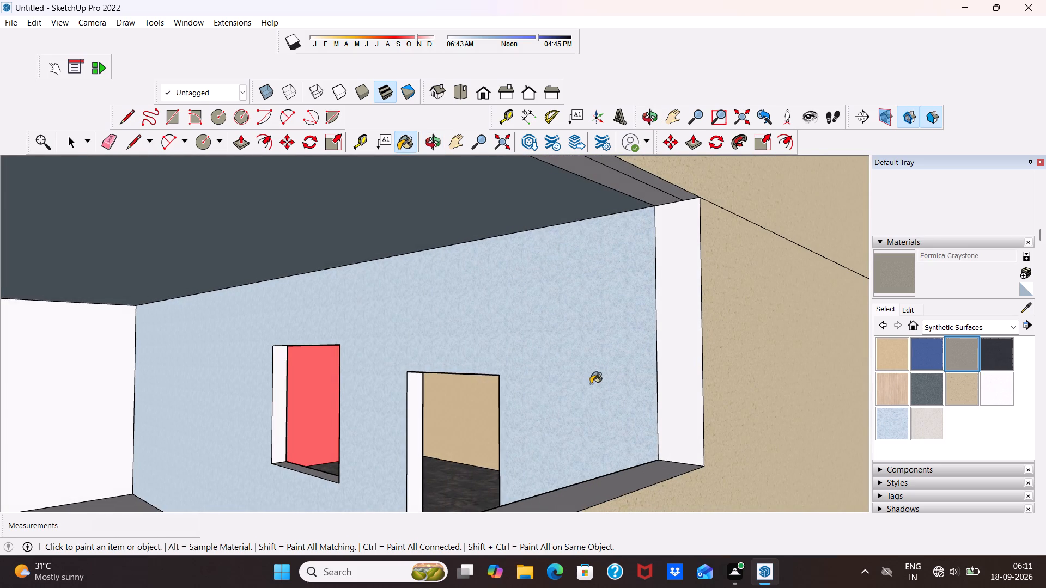
left_click(477, 412)
Paint the pink interior side wall seen through the ground-floor window opening with Formica Graystone.
scroll(331, 393, "up", 3)
left_click(314, 377)
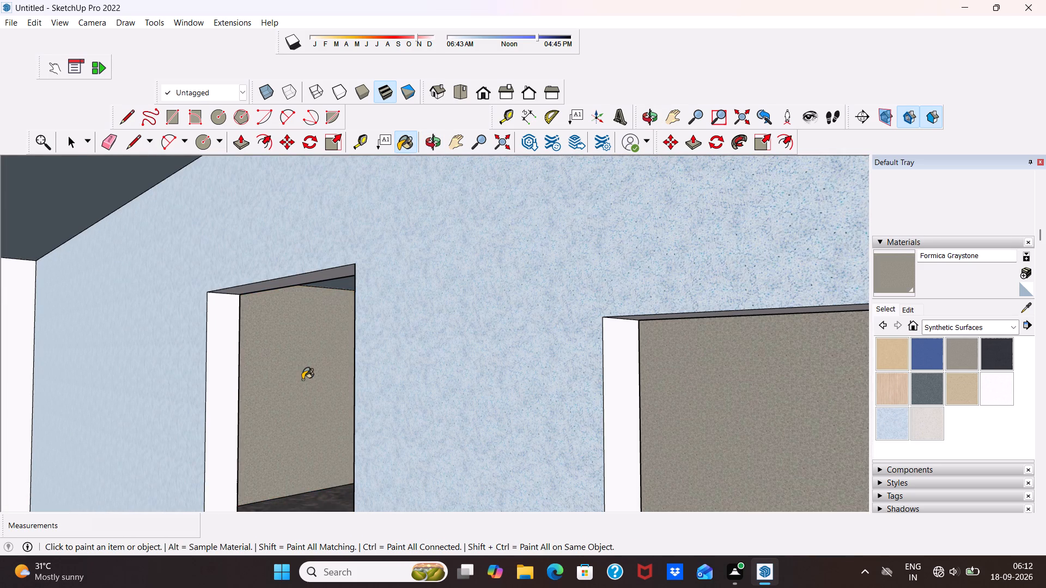
middle_click_drag(291, 383, 253, 344)
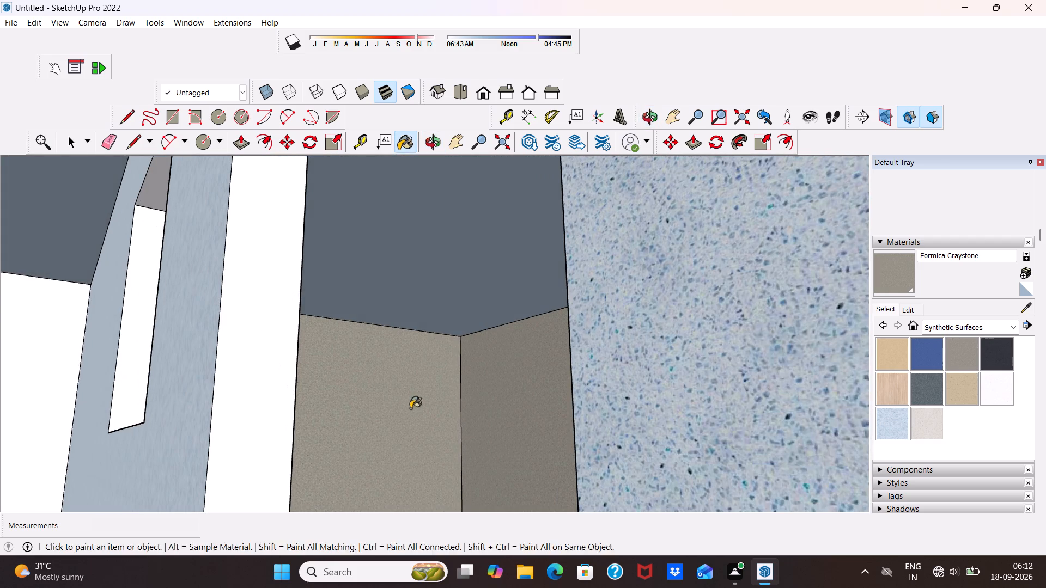
middle_click_drag(410, 408, 355, 390)
left_click(111, 361)
Return to the front of the house and examine the gate, ground-floor openings and balcony.
scroll(147, 350, "down", 4)
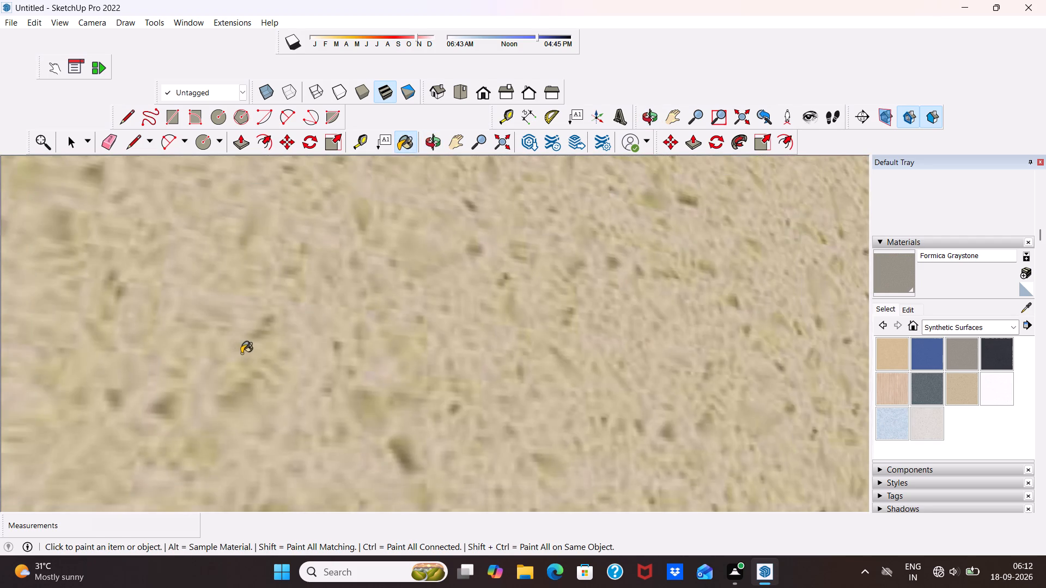
middle_click_drag(241, 353, 464, 357)
scroll(482, 321, "down", 19)
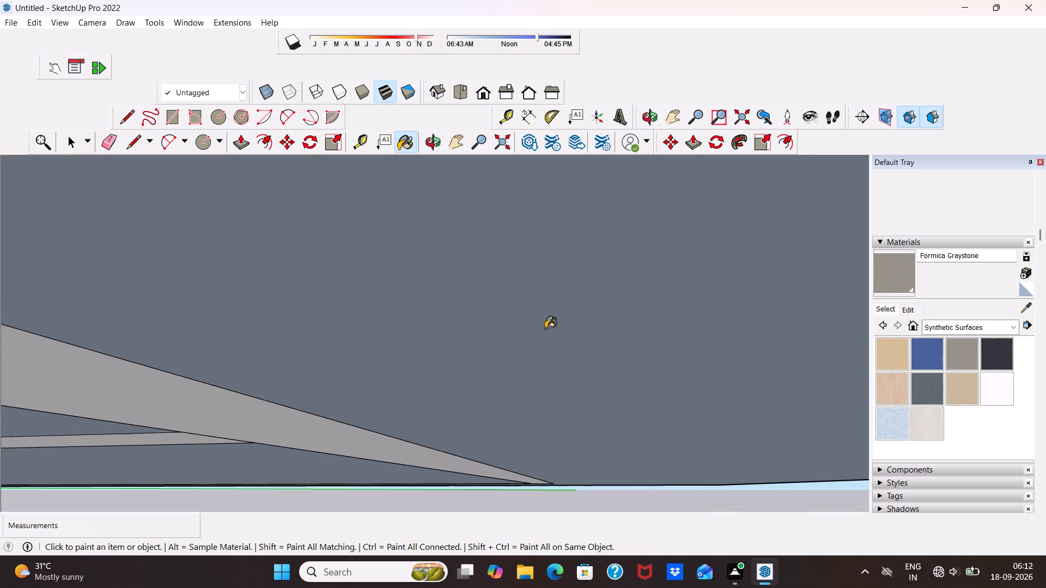
scroll(545, 328, "down", 1)
left_click(482, 86)
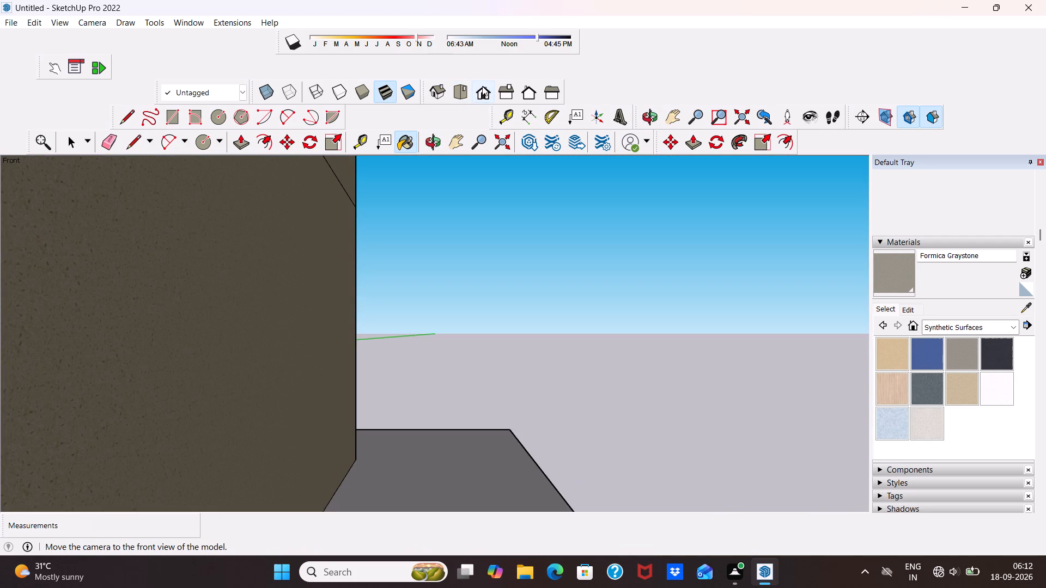
scroll(483, 87, "down", 19)
middle_click_drag(466, 229, 479, 323)
scroll(433, 248, "down", 5)
middle_click_drag(353, 315, 379, 307)
scroll(323, 247, "down", 7)
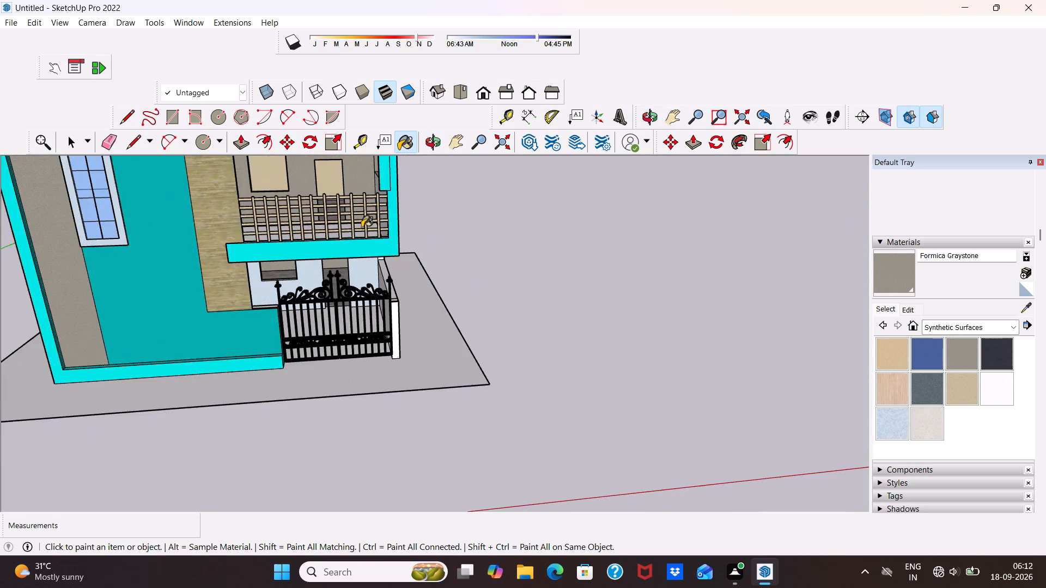
scroll(362, 228, "down", 4)
middle_click_drag(390, 317, 330, 288)
scroll(346, 275, "up", 5)
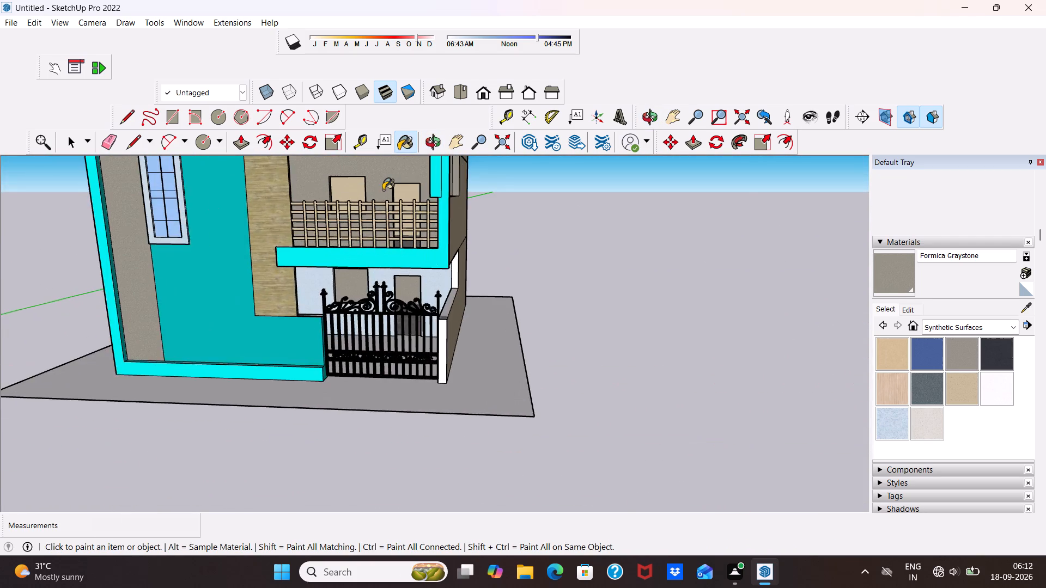
Paint the upper balcony's rear wall between the window and doorway openings with Formica Graystone.
scroll(383, 190, "up", 7)
left_click(380, 199)
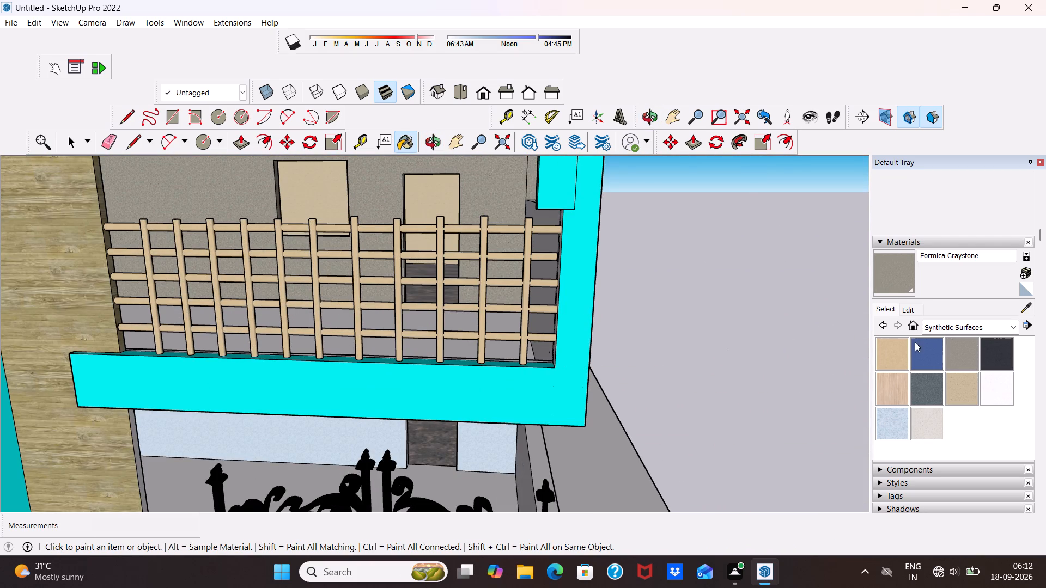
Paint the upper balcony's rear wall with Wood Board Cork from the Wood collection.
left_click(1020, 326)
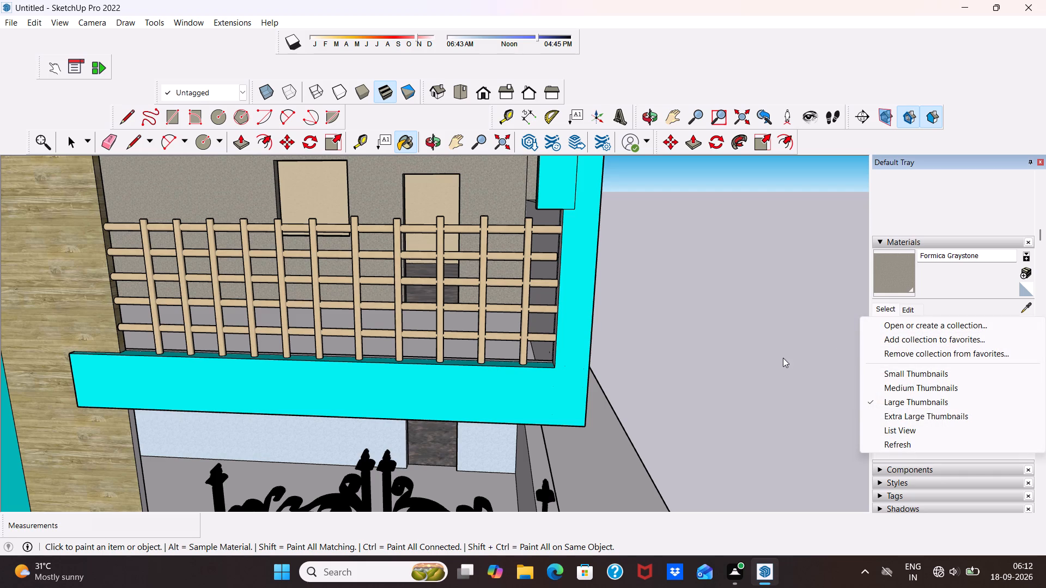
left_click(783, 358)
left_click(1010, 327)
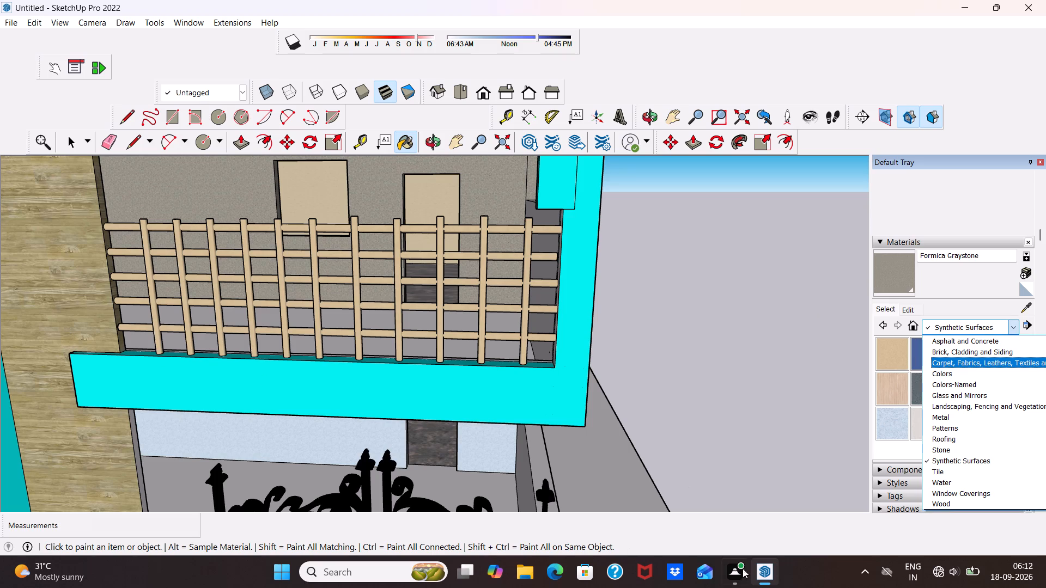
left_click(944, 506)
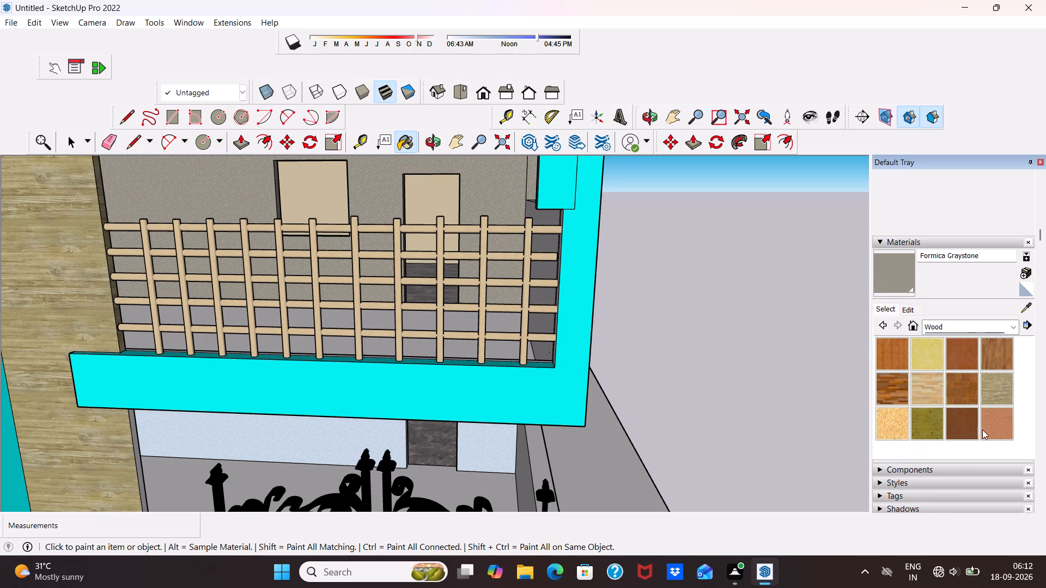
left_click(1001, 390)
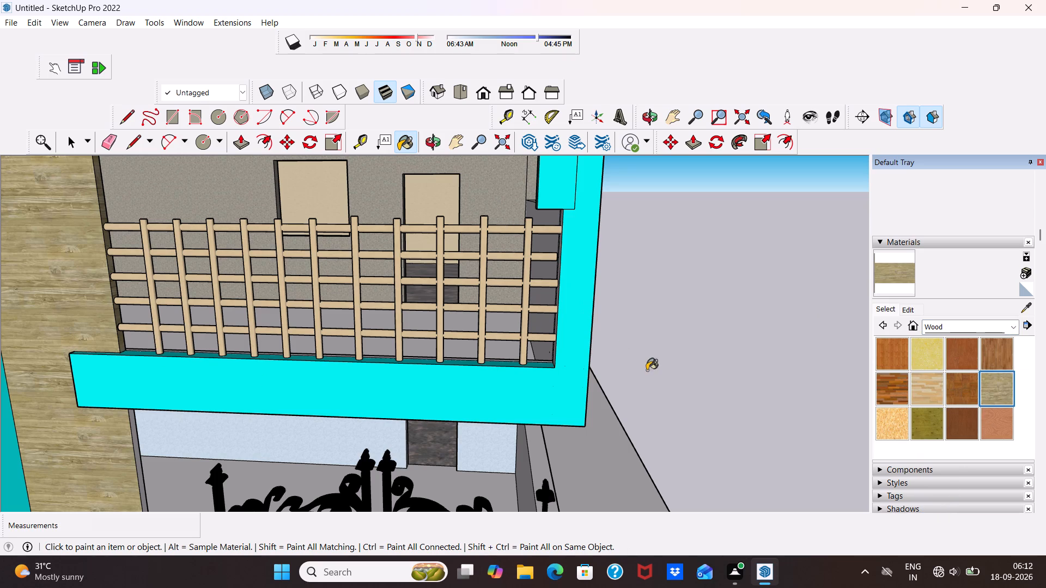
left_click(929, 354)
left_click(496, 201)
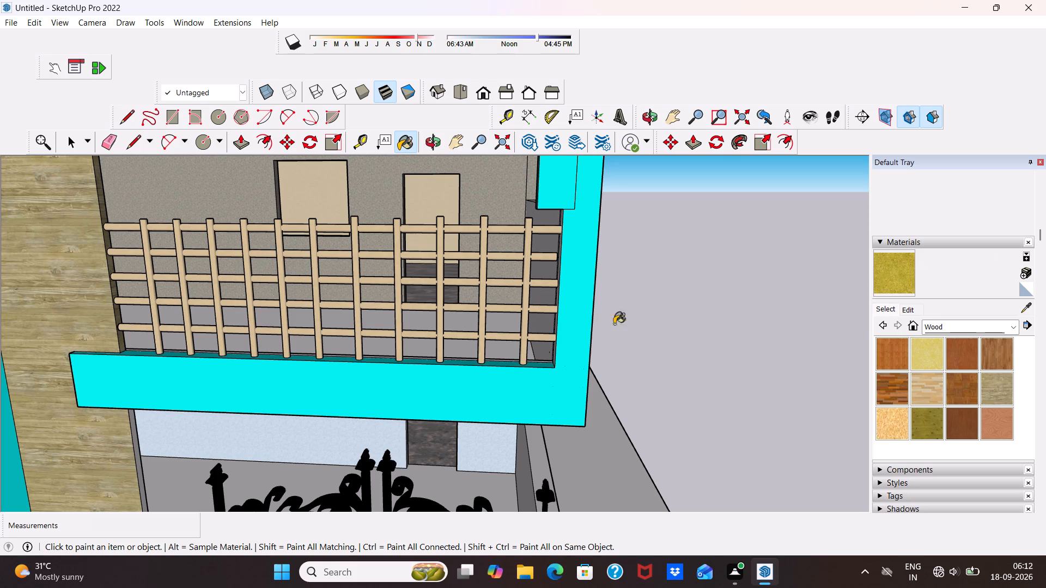
Paint the upper balcony's rear wall with Stone Vein Gray from the Stone collection.
scroll(952, 373, "up", 2)
left_click(1005, 395)
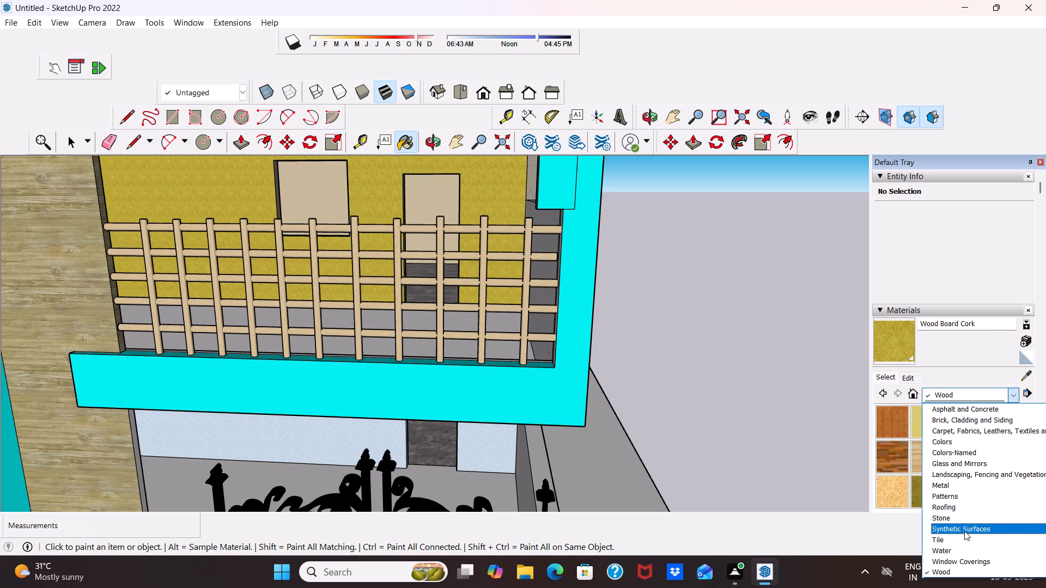
left_click(961, 541)
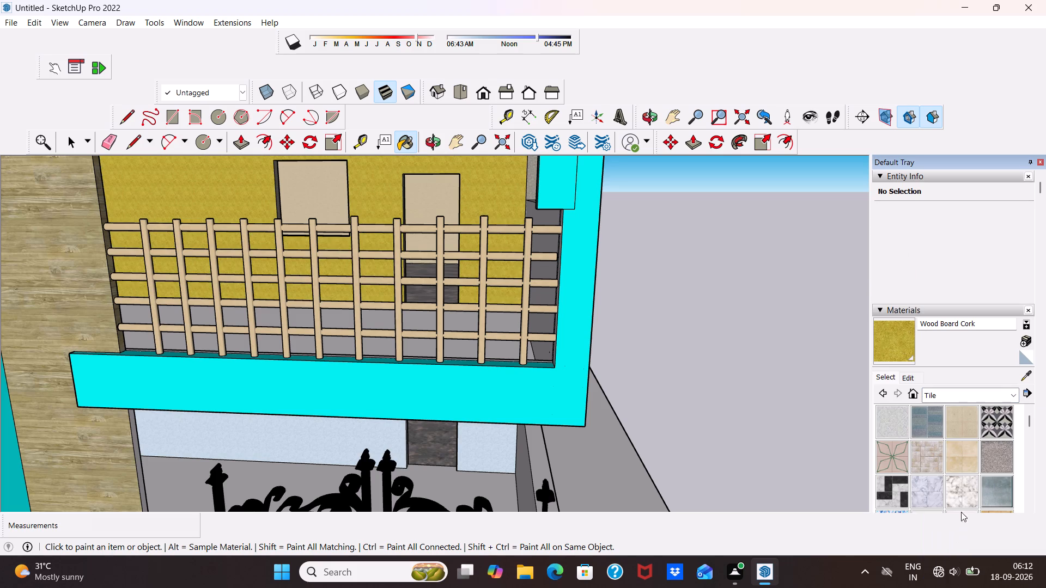
left_click(1010, 393)
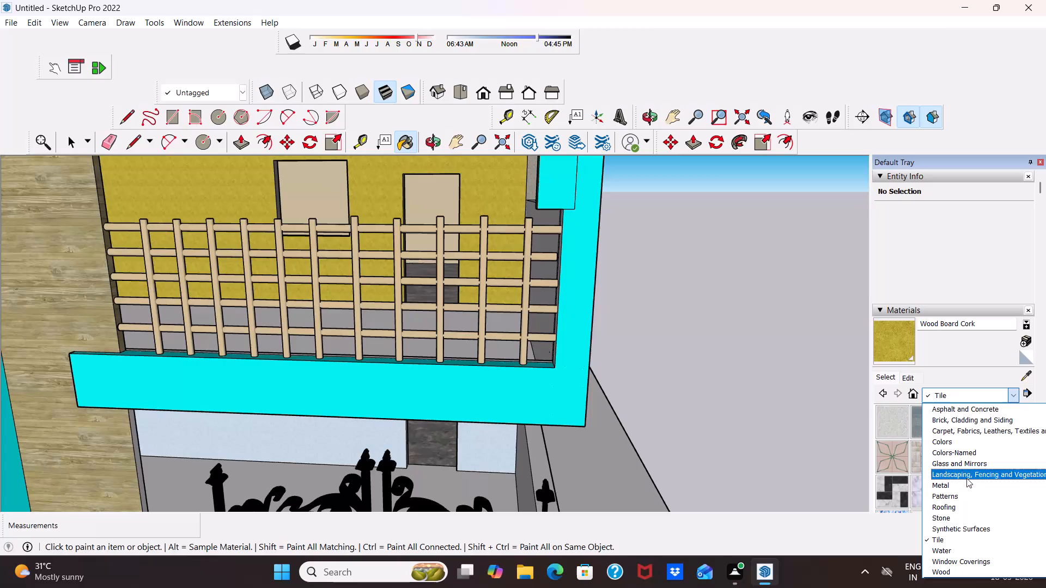
left_click(951, 518)
left_click(958, 451)
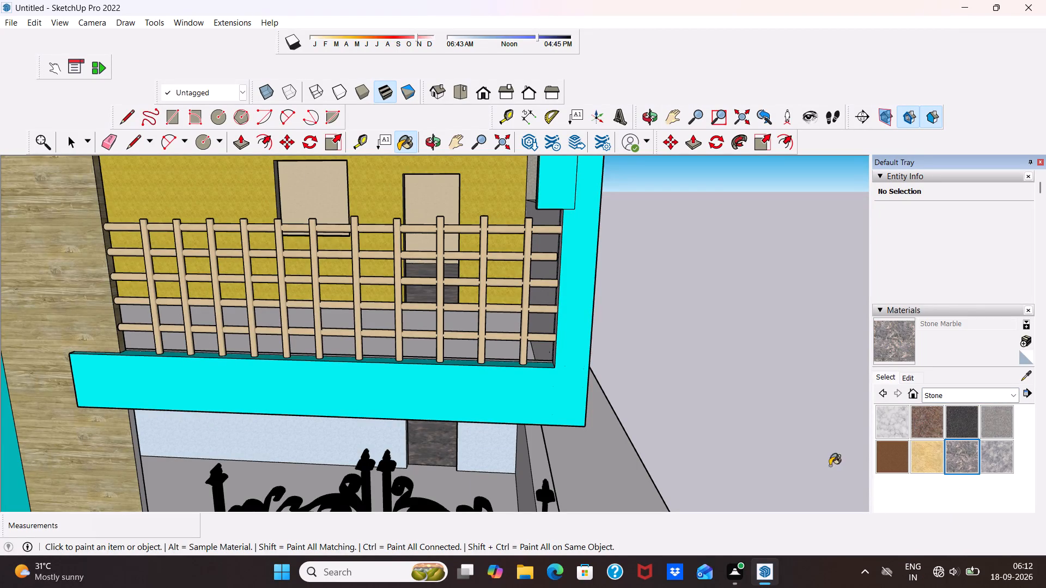
left_click(996, 458)
left_click(488, 189)
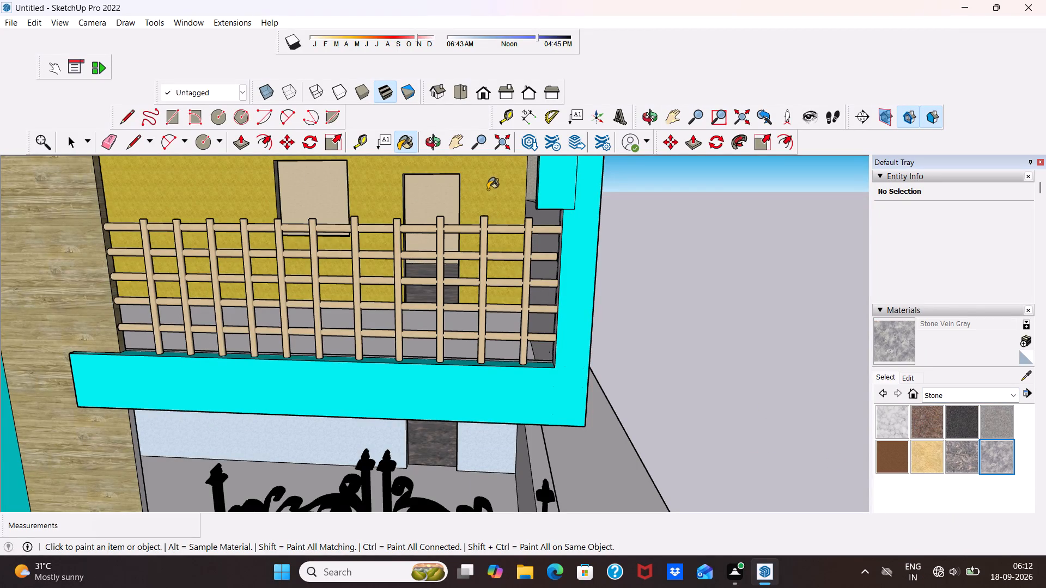
Paint the light-blue ground-floor wall behind the gate with Carrera Marble.
middle_click_drag(345, 314, 346, 230)
scroll(344, 220, "up", 1)
scroll(343, 220, "down", 5)
middle_click_drag(338, 284, 326, 377)
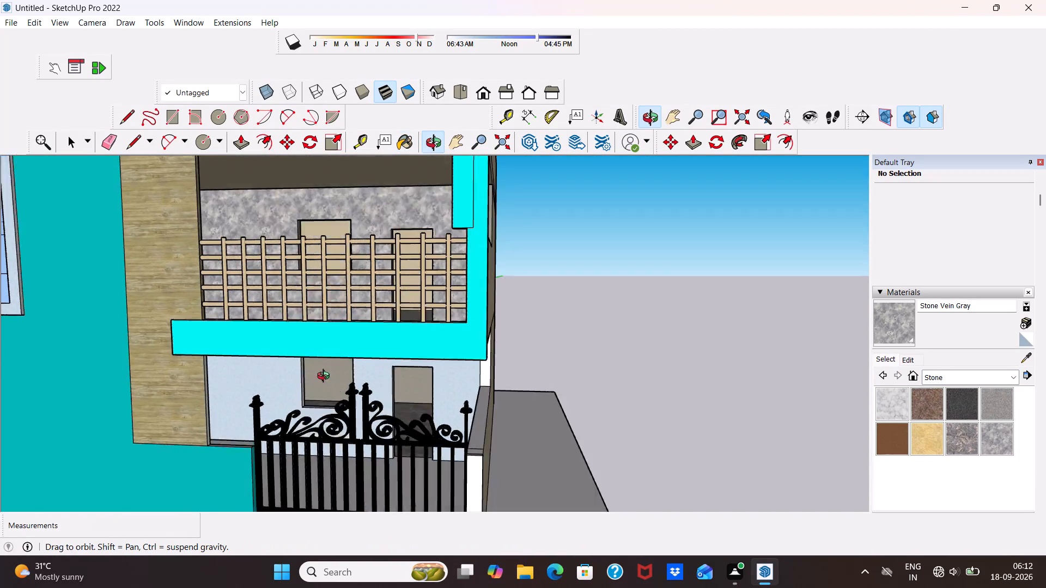
middle_click_drag(326, 377, 361, 360)
scroll(361, 360, "up", 1)
scroll(361, 360, "down", 8)
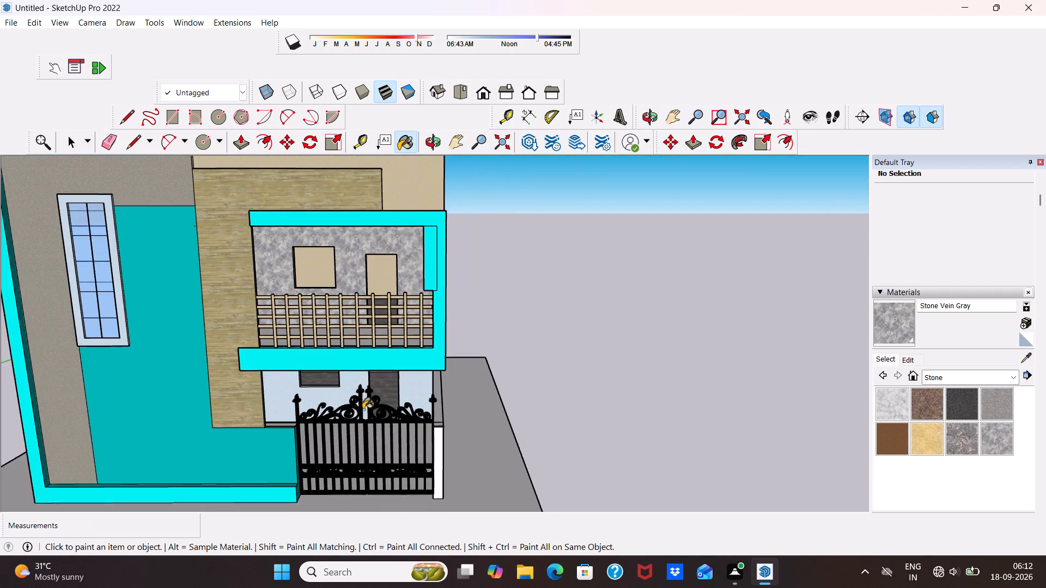
scroll(363, 409, "down", 1)
middle_click_drag(363, 411, 355, 420)
scroll(355, 420, "up", 4)
scroll(325, 403, "down", 3)
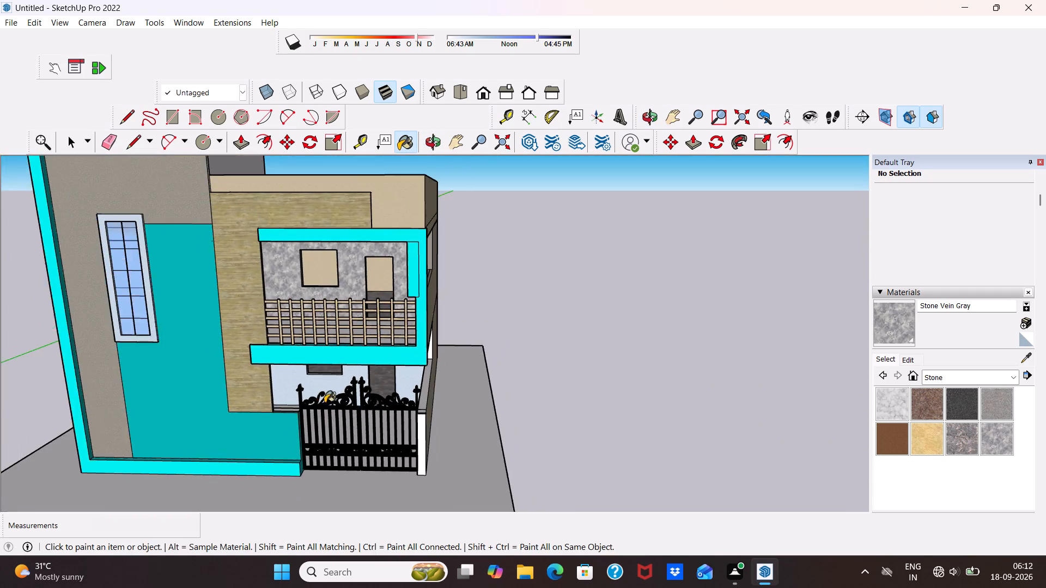
middle_click_drag(325, 403, 331, 335)
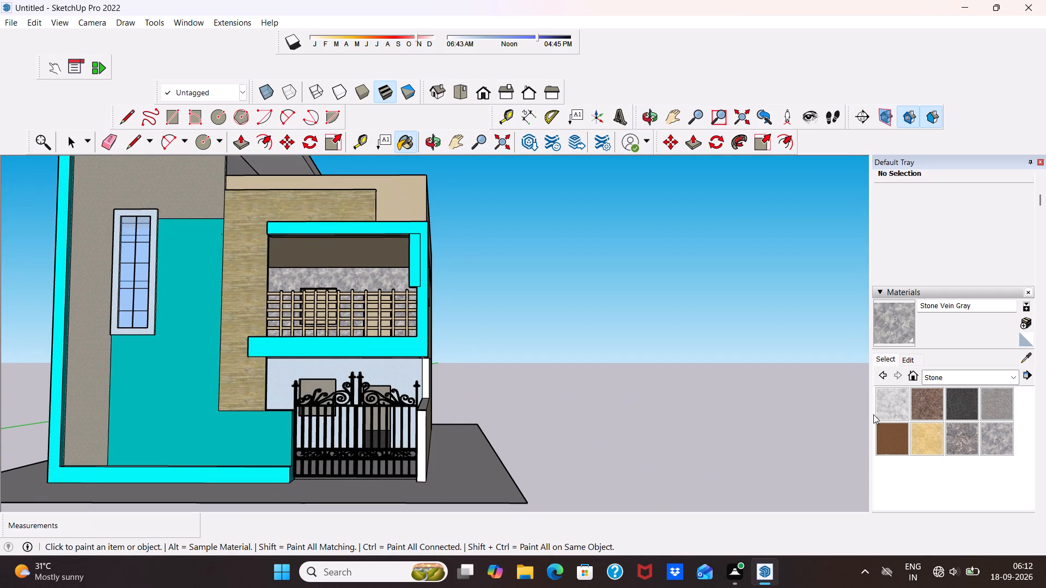
left_click(888, 405)
scroll(348, 414, "up", 9)
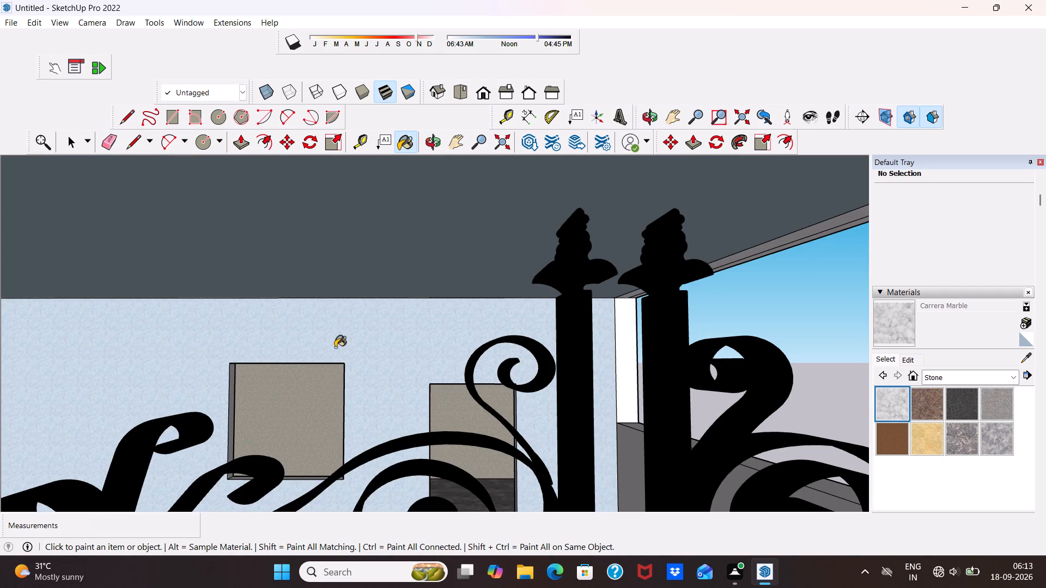
left_click(335, 347)
Paint the white edge of the ground-floor side opening and the low side wall's white end beside the gate with Quartz Light Brown.
scroll(335, 353, "down", 8)
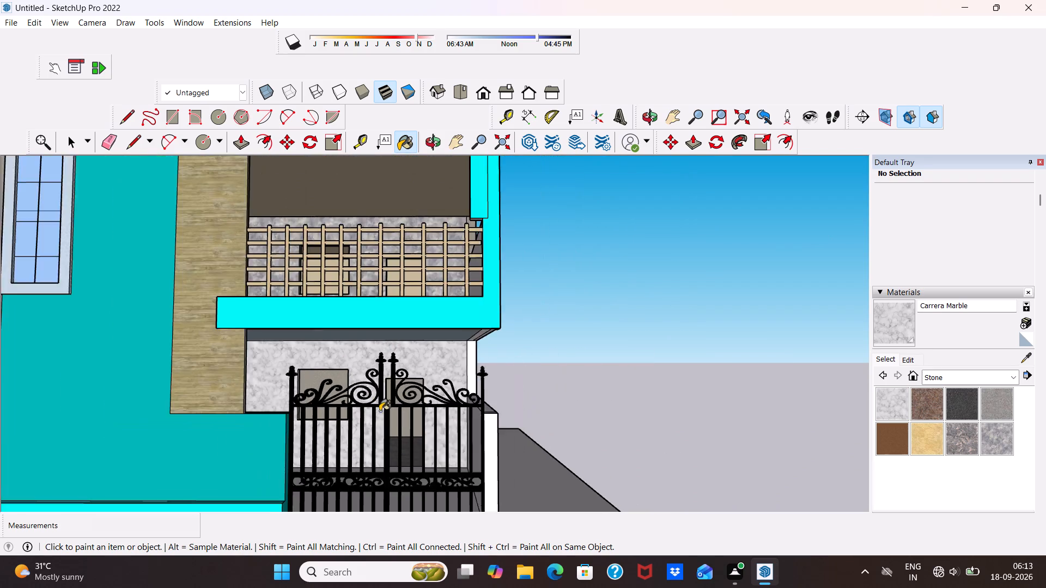
scroll(380, 411, "down", 5)
middle_click_drag(363, 385, 355, 406)
scroll(340, 376, "down", 4)
middle_click_drag(364, 410, 337, 423)
scroll(372, 431, "up", 4)
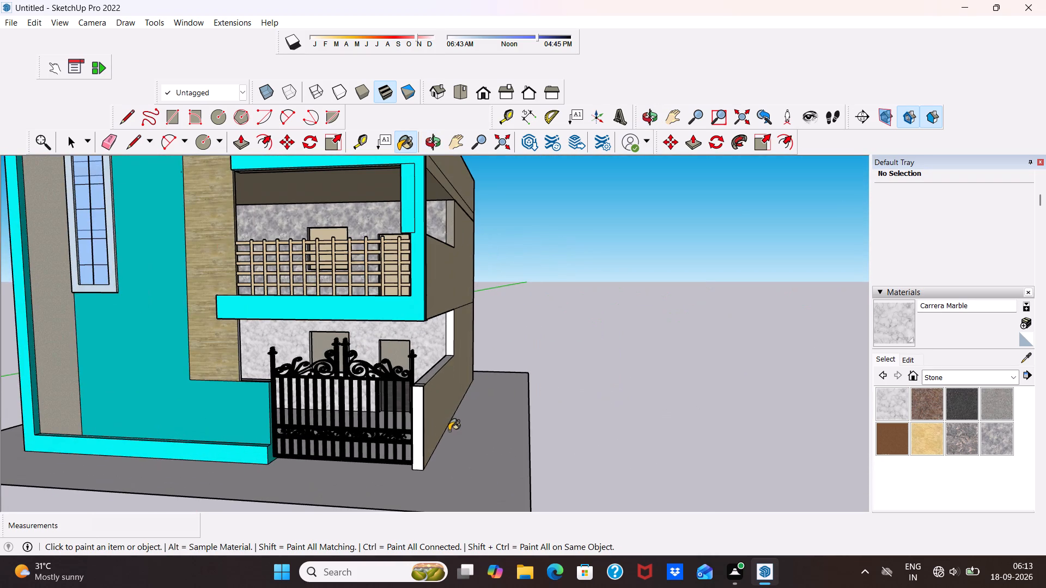
left_click(1010, 378)
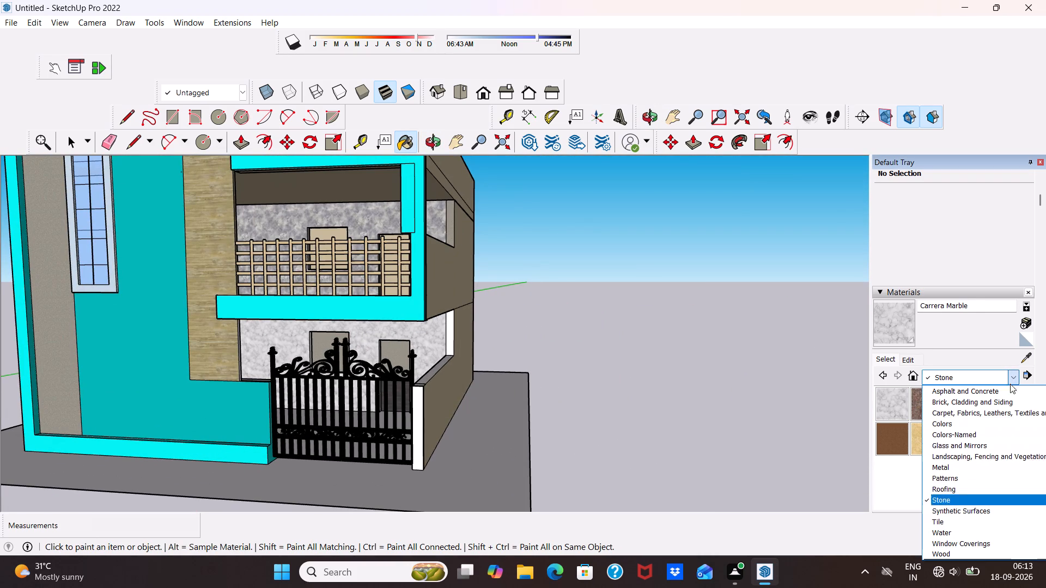
left_click(947, 509)
left_click(962, 434)
scroll(470, 402, "up", 4)
left_click(404, 351)
middle_click_drag(410, 352, 284, 425)
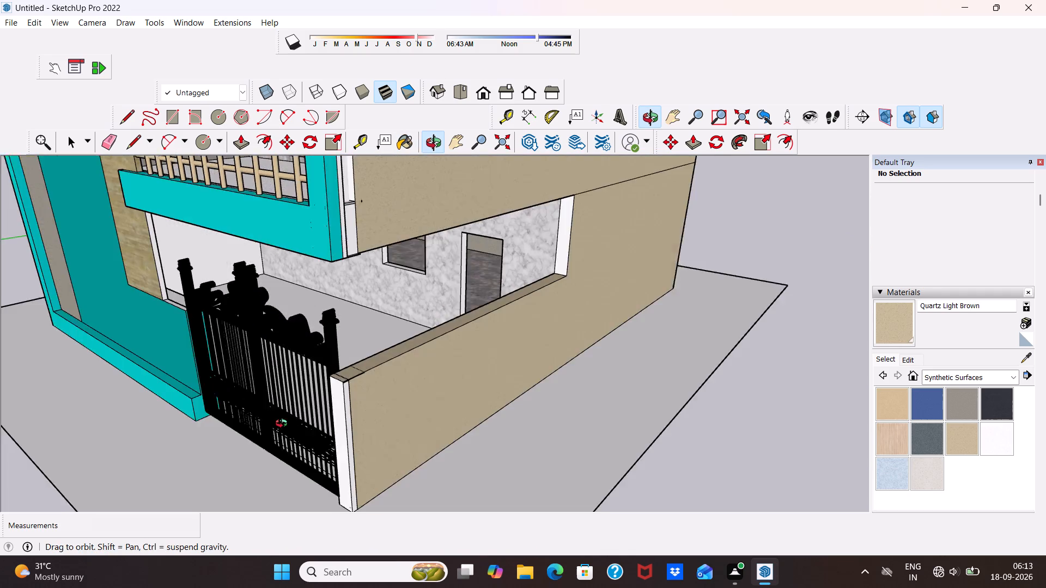
middle_click_drag(284, 425, 276, 432)
scroll(311, 386, "up", 4)
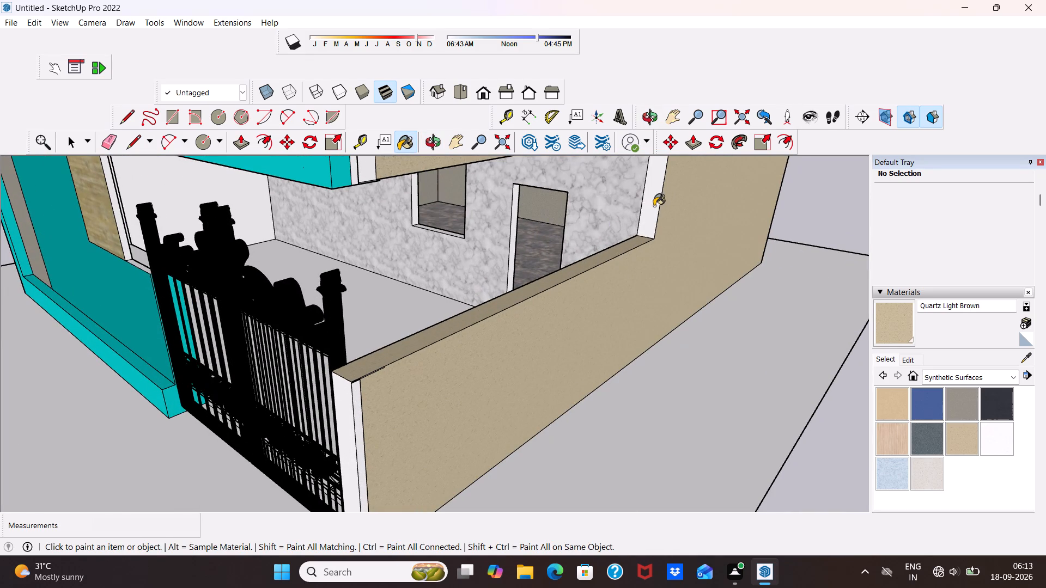
left_click(654, 206)
left_click(348, 480)
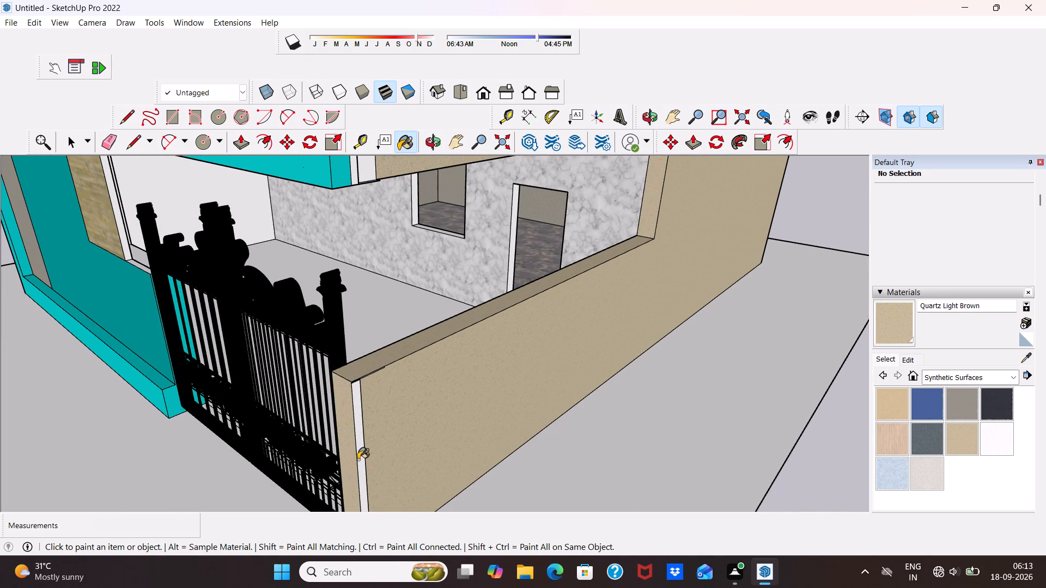
left_click(359, 457)
Paint the white vertical strips at the upper floor's side corner, behind the teal frame, with Quartz Light Brown.
scroll(355, 256, "down", 4)
scroll(352, 348, "down", 5)
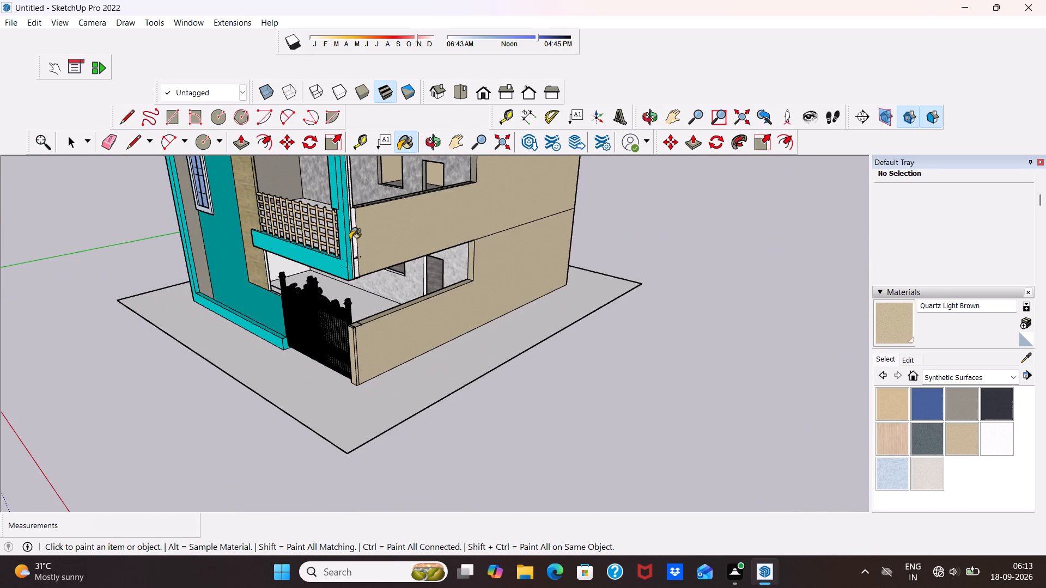
scroll(349, 239, "up", 6)
left_click(356, 233)
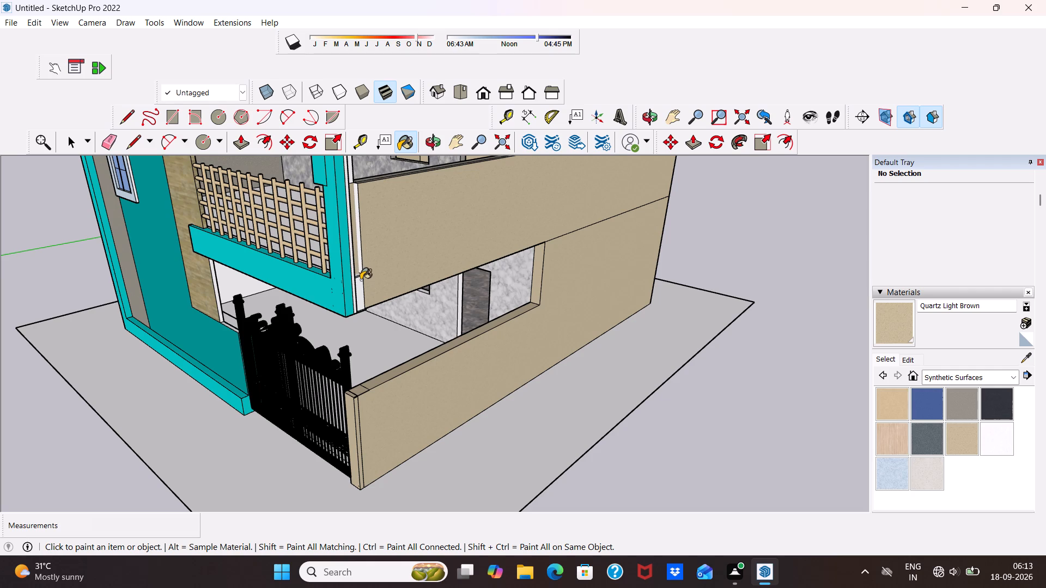
left_click(361, 280)
left_click(354, 289)
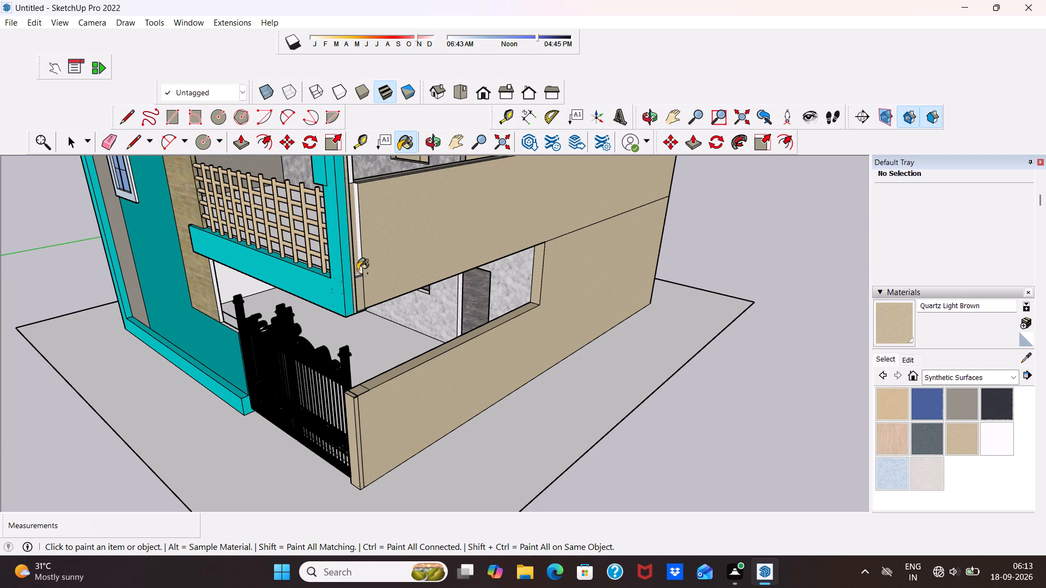
scroll(357, 270, "up", 12)
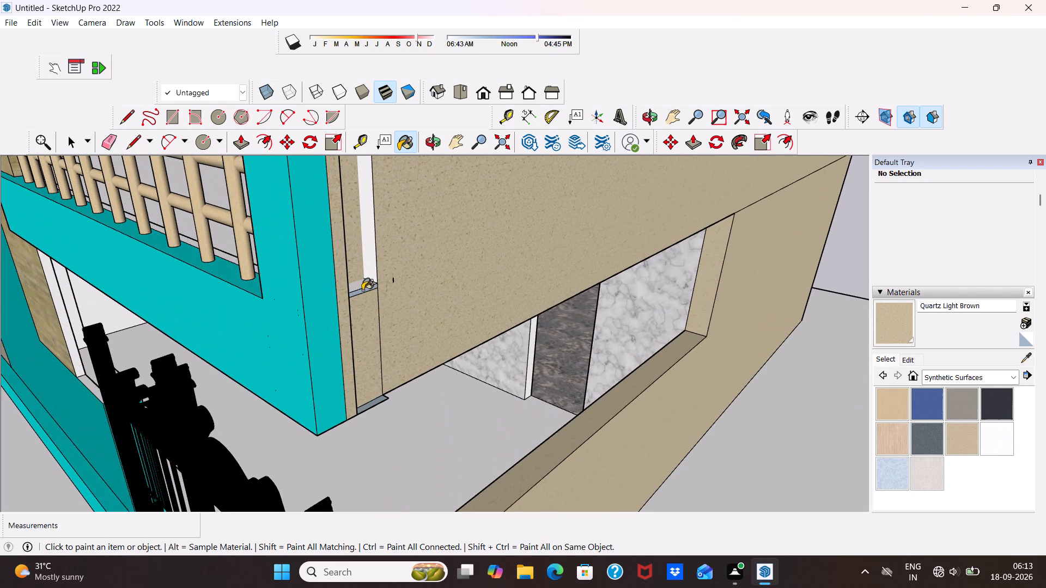
left_click(368, 278)
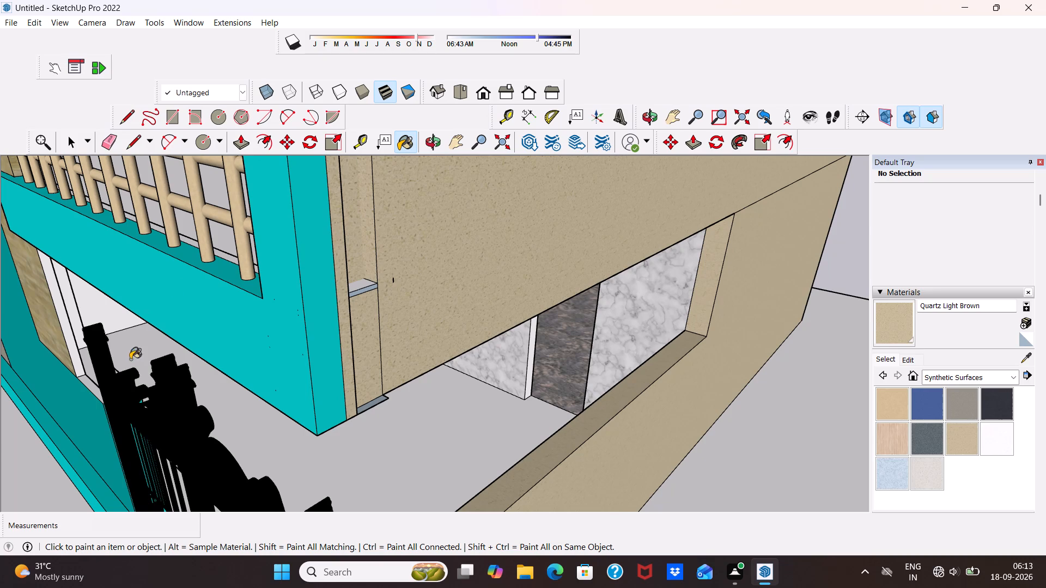
Paint the small ledge faces and bottom face of the recessed corner strip behind the teal frame with Quartz Light Brown.
scroll(136, 370, "down", 1)
middle_click_drag(137, 369, 288, 332)
scroll(288, 332, "down", 5)
middle_click_drag(303, 334, 221, 353)
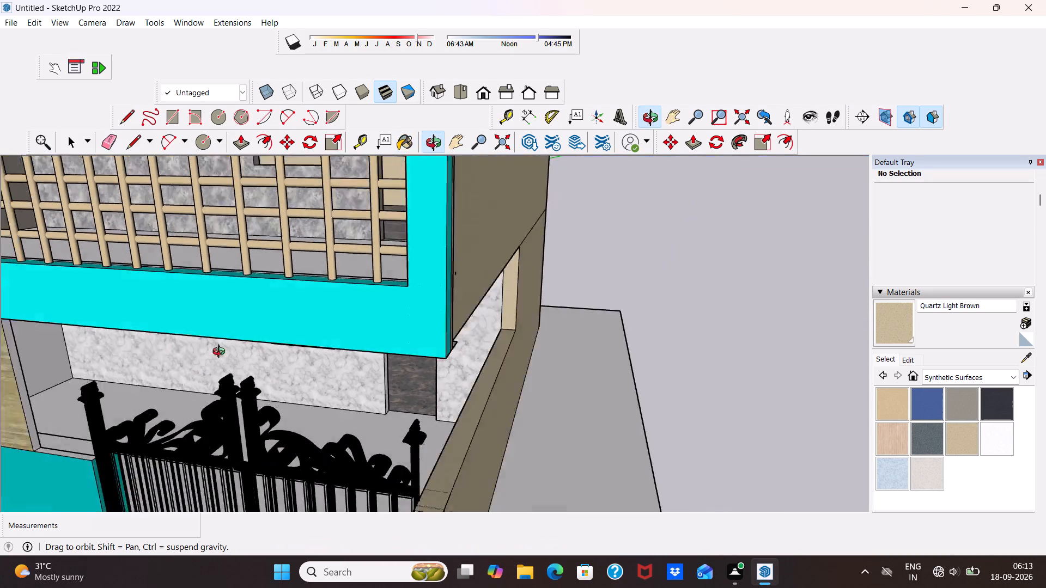
middle_click_drag(221, 353, 47, 393)
scroll(291, 258, "up", 5)
scroll(415, 259, "down", 5)
scroll(308, 281, "down", 1)
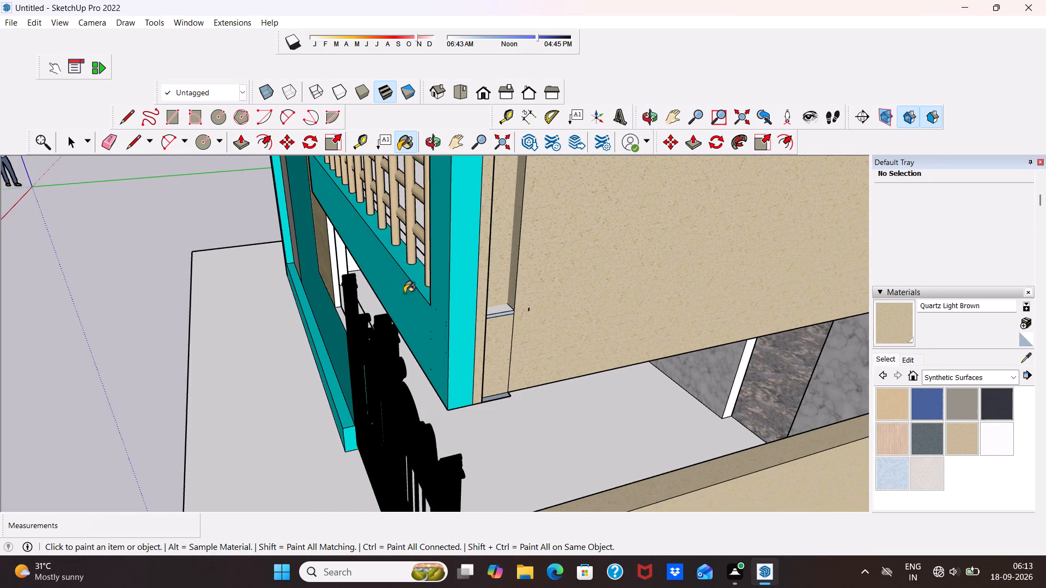
scroll(476, 298, "up", 4)
left_click(504, 311)
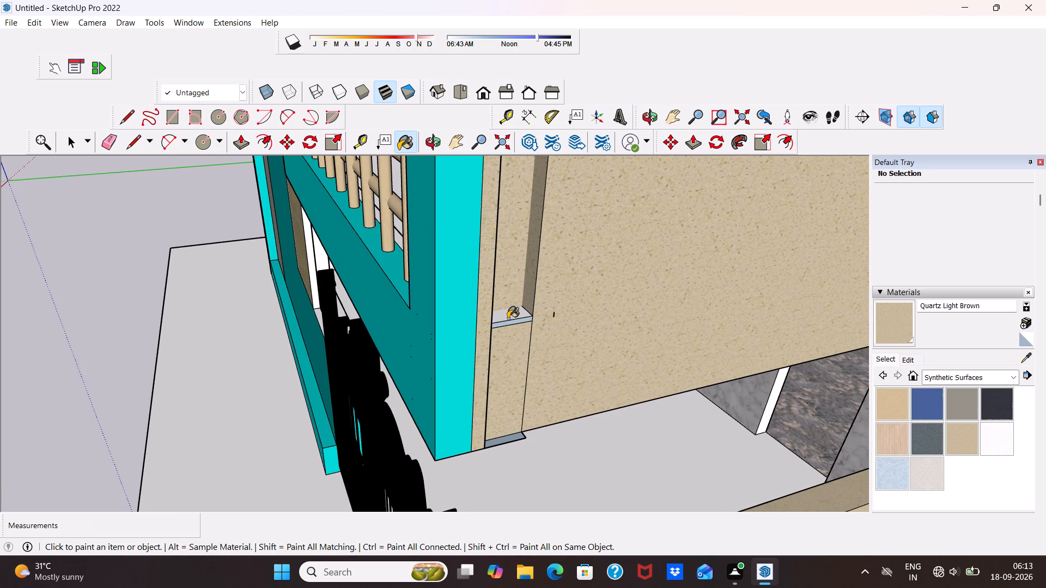
left_click_drag(508, 318, 509, 325)
left_click(511, 323)
scroll(532, 414, "down", 1)
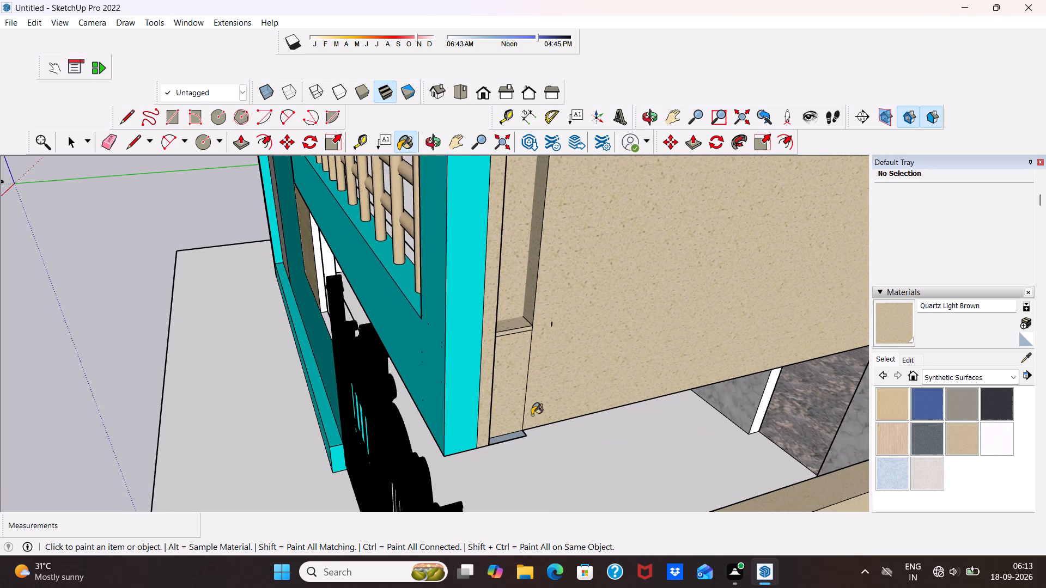
middle_click_drag(532, 415, 510, 372)
left_click(486, 409)
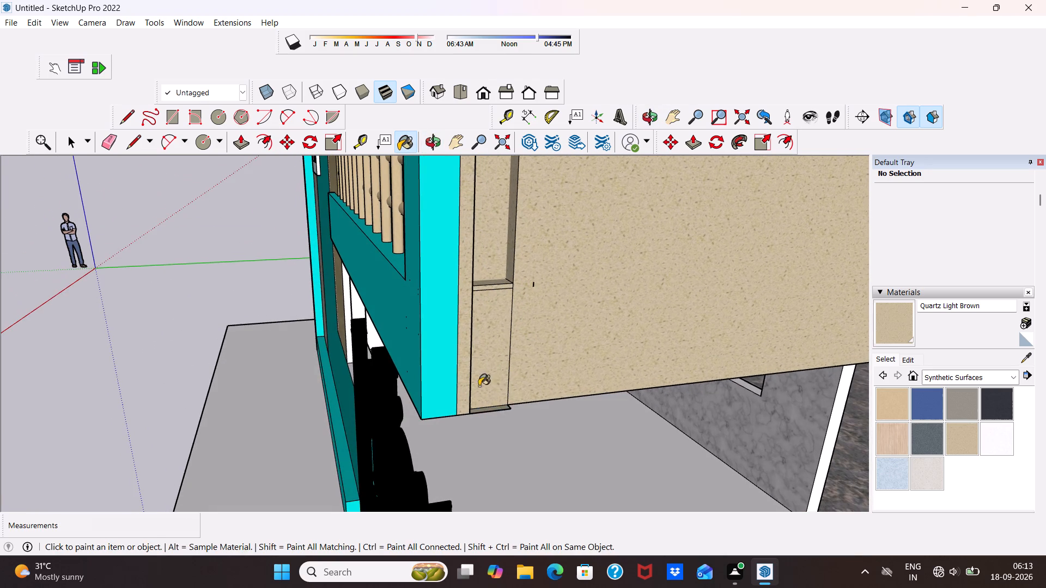
Paint the white underside of the teal balcony frame's lower beam with Color H05.
scroll(479, 385, "down", 4)
middle_click_drag(479, 374, 635, 393)
scroll(479, 374, "down", 1)
scroll(511, 328, "down", 8)
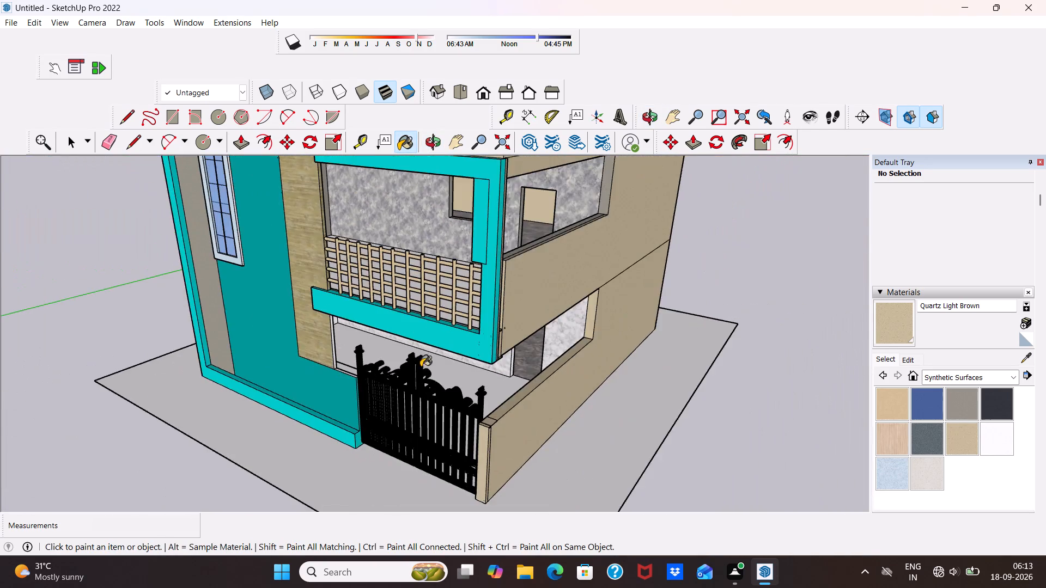
middle_click_drag(421, 367, 524, 345)
middle_click_drag(445, 326, 424, 111)
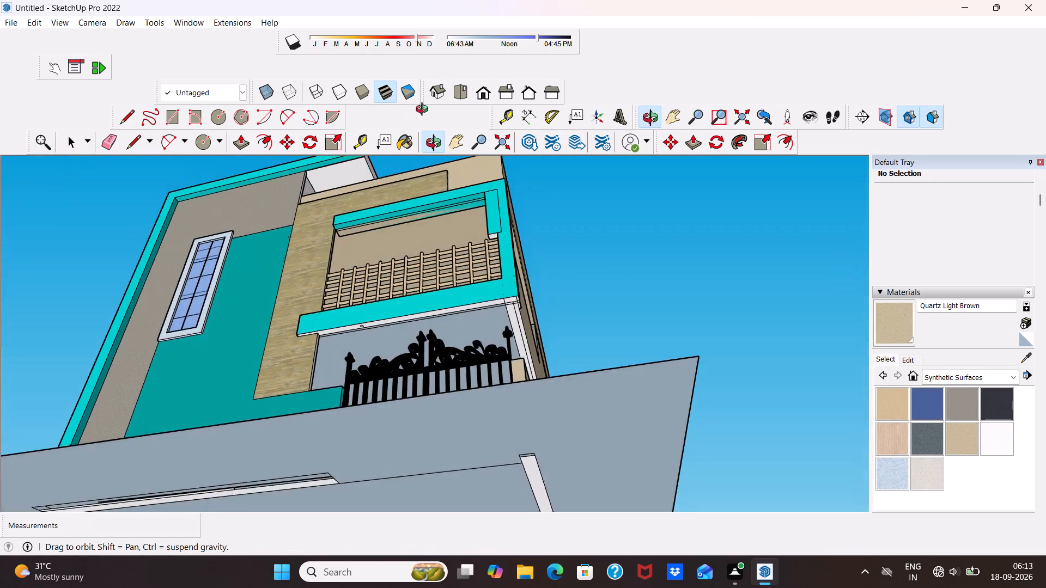
middle_click_drag(424, 111, 437, 152)
scroll(437, 152, "up", 2)
middle_click_drag(402, 361, 421, 298)
scroll(425, 305, "up", 3)
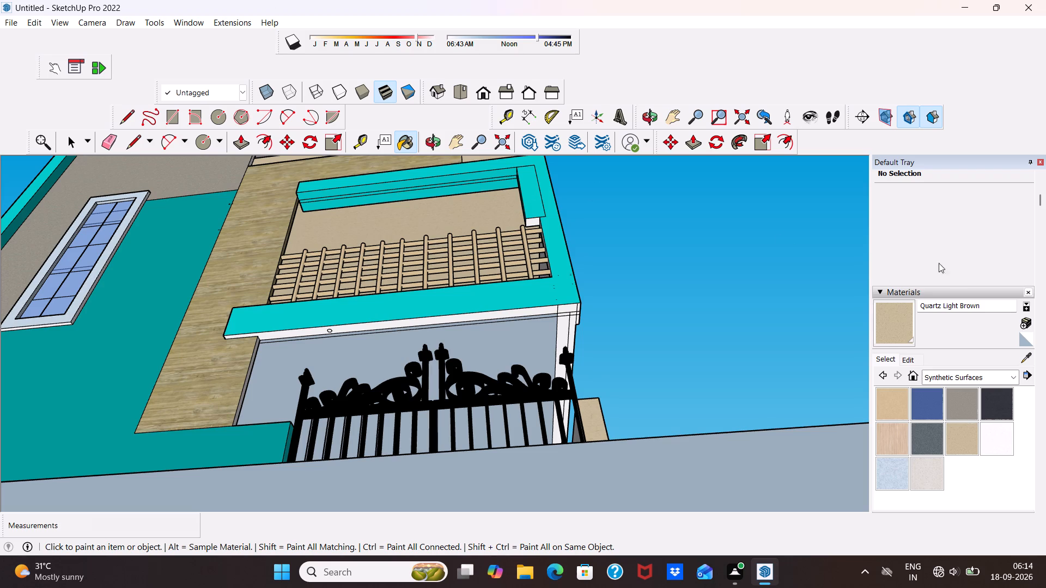
left_click(1007, 376)
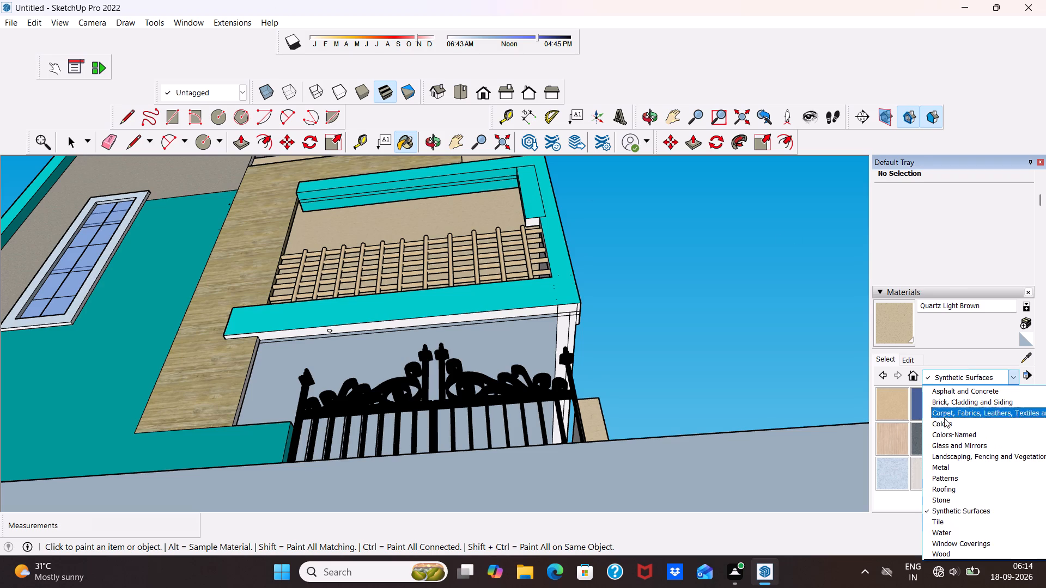
left_click(953, 426)
scroll(948, 425, "up", 5)
scroll(947, 427, "down", 5)
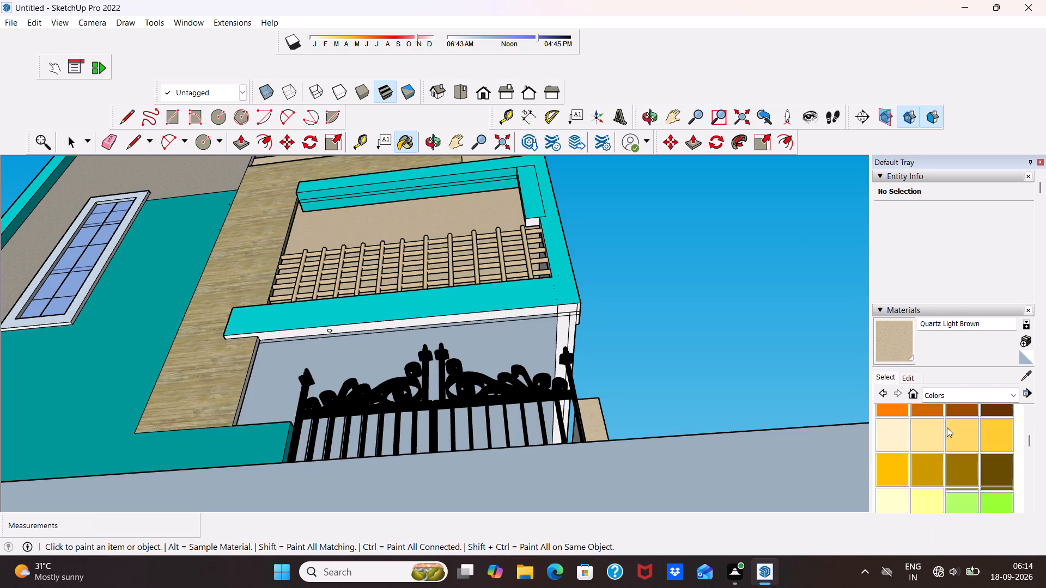
scroll(947, 427, "down", 3)
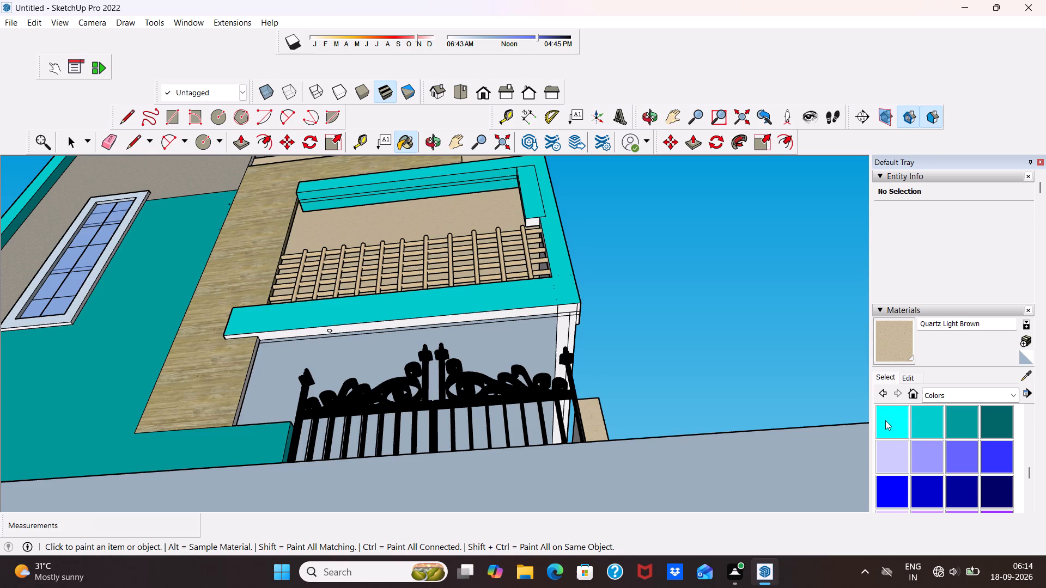
left_click(885, 420)
scroll(501, 309, "up", 5)
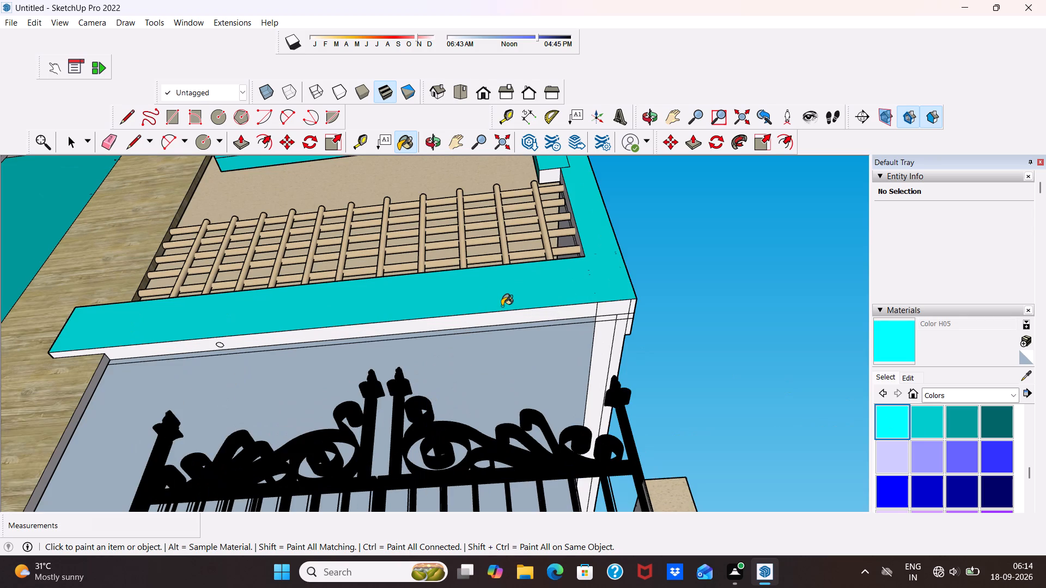
left_click(494, 318)
Paint the white underside faces at the balcony frame's outer corner and along the adjoining side edge with Color H05.
scroll(589, 315, "up", 3)
left_click(620, 307)
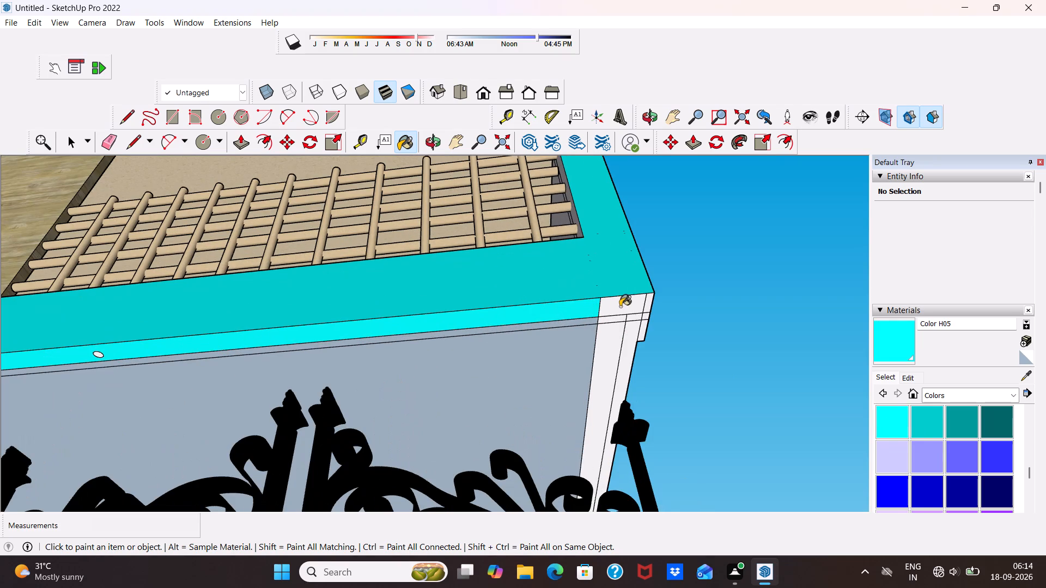
left_click(615, 324)
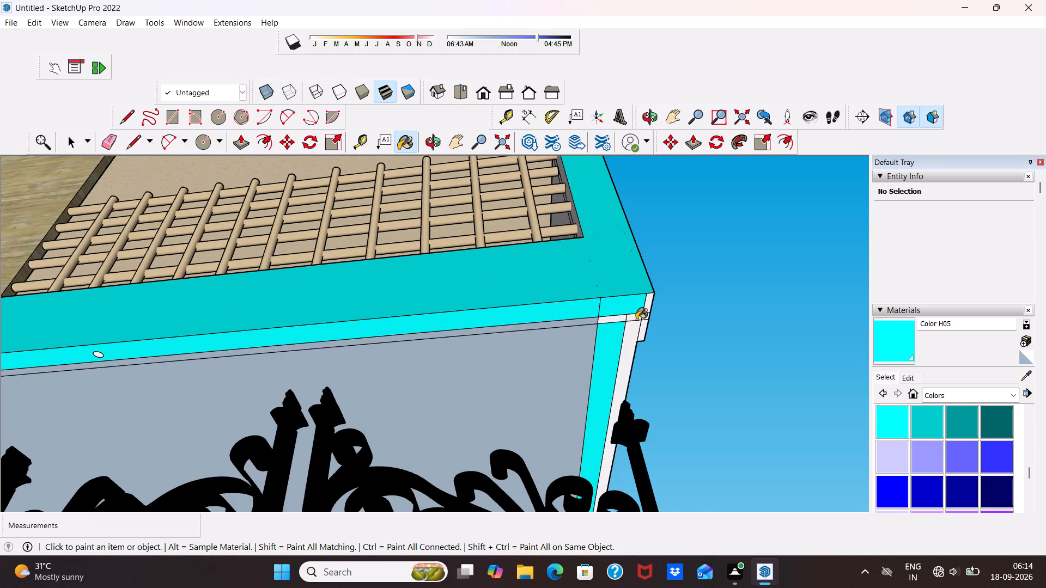
left_click(636, 320)
left_click(615, 321)
scroll(615, 321, "up", 3)
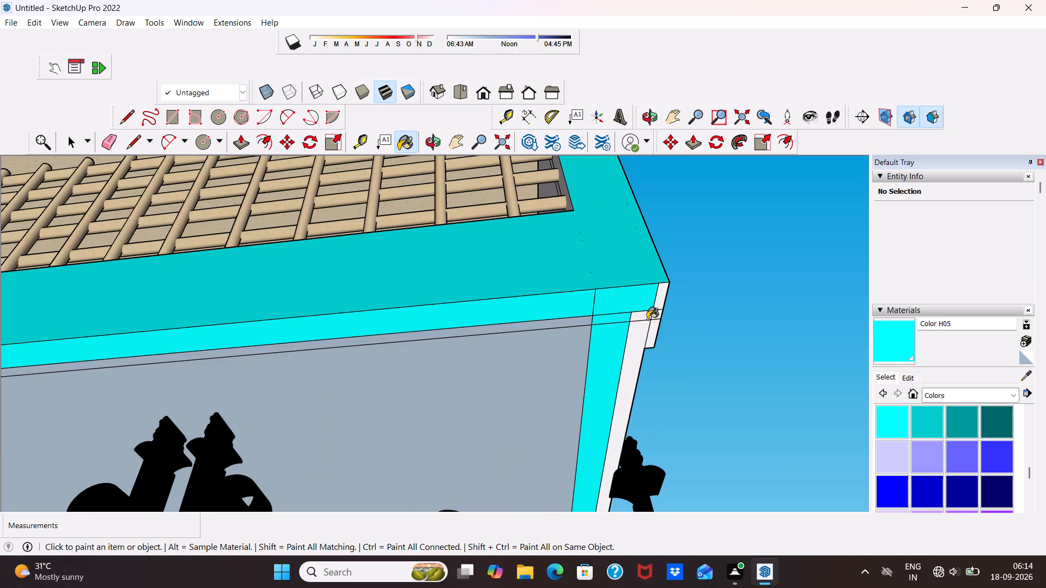
left_click(643, 318)
left_click(656, 298)
scroll(661, 302, "up", 4)
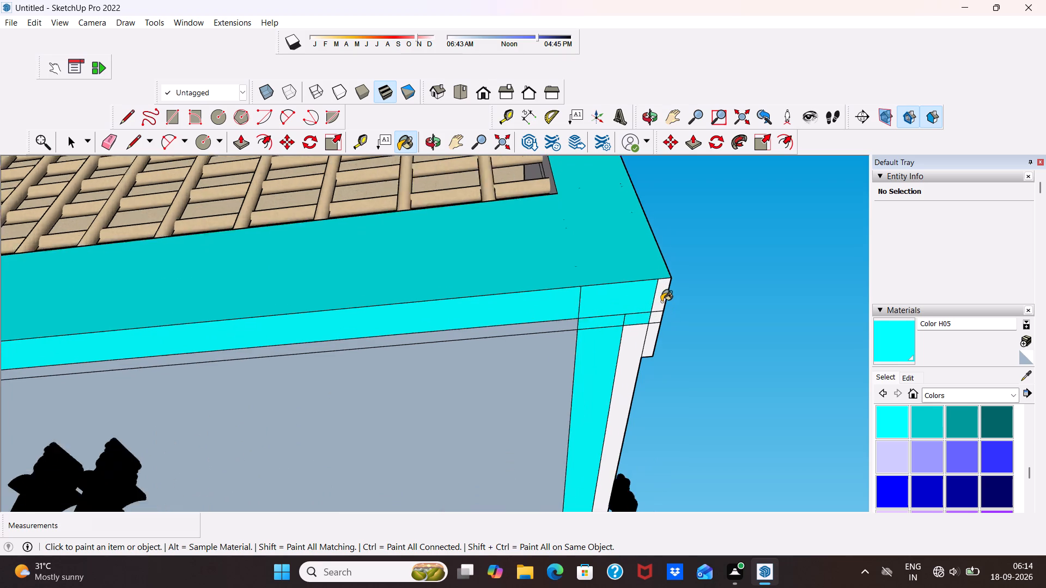
scroll(661, 302, "up", 1)
left_click(659, 298)
left_click_drag(654, 322, 655, 328)
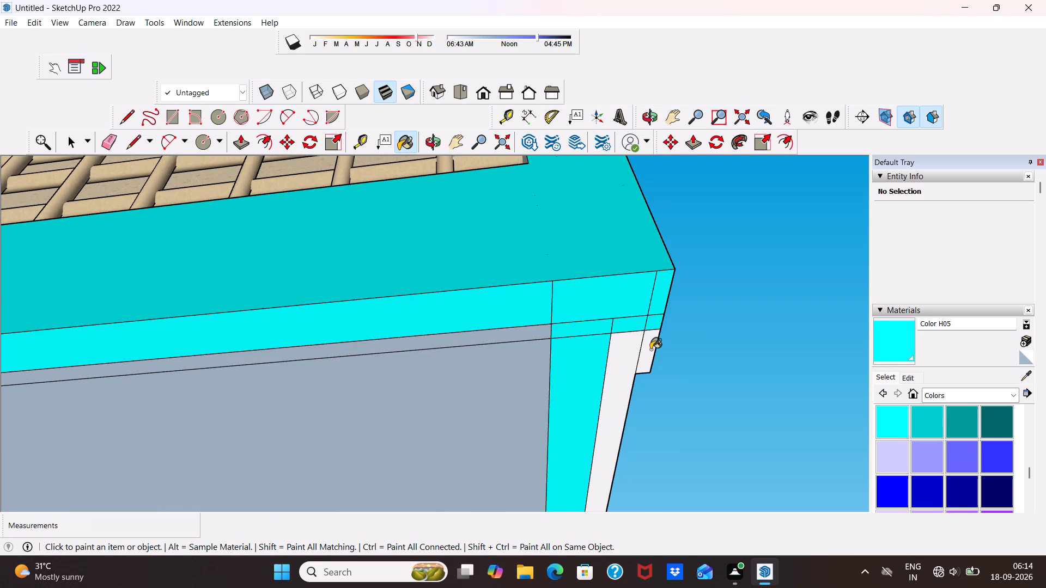
left_click(650, 350)
left_click(624, 356)
Examine the balcony frame's underside, outer corner and side wall from several angles for unpainted faces.
scroll(620, 309, "down", 6)
middle_click_drag(518, 250, 584, 378)
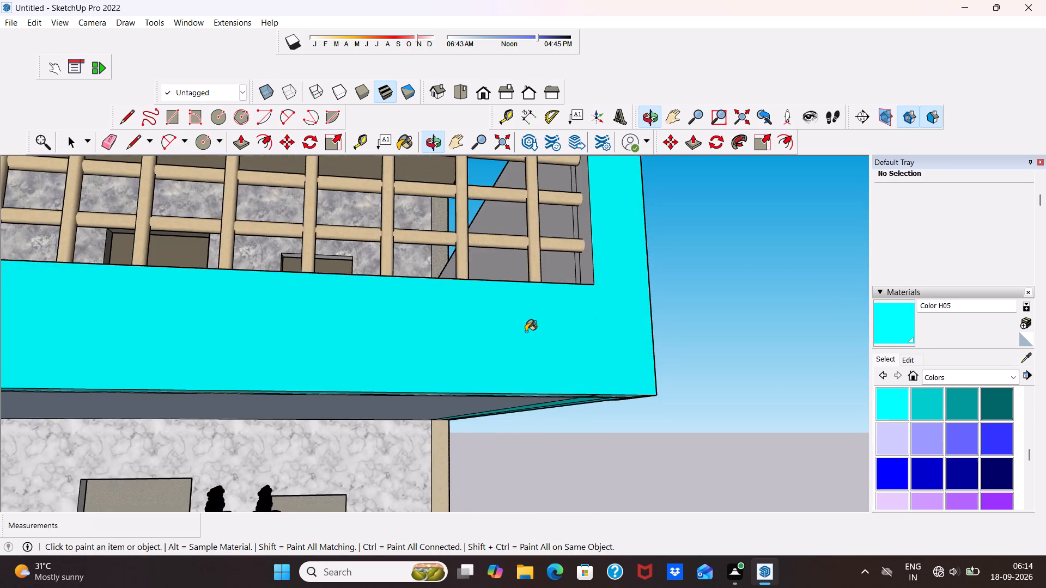
scroll(526, 332, "down", 5)
middle_click_drag(515, 335, 289, 289)
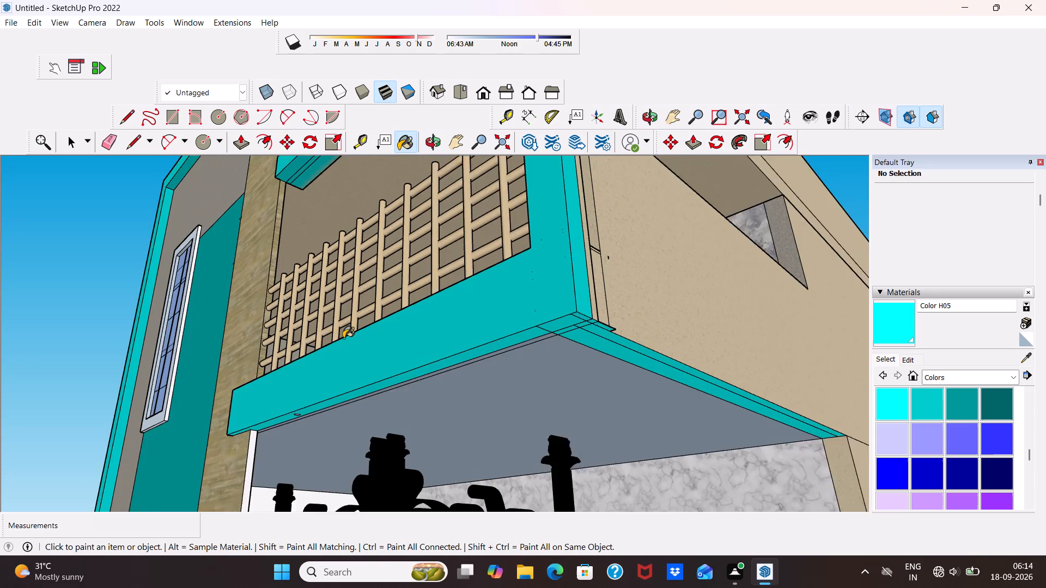
scroll(343, 338, "up", 1)
scroll(331, 327, "down", 3)
middle_click_drag(335, 322, 203, 353)
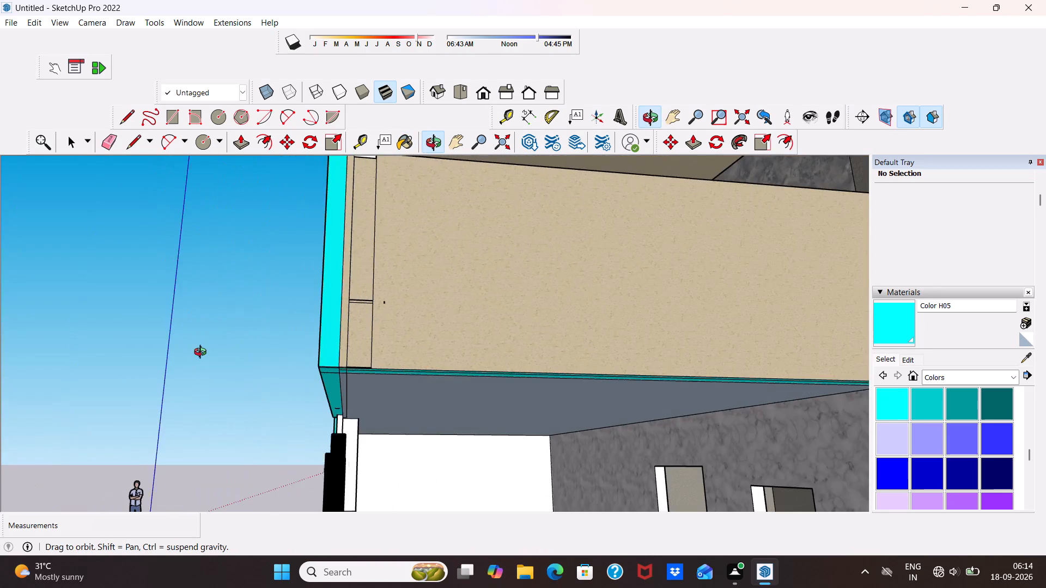
middle_click_drag(203, 353, 59, 409)
scroll(144, 284, "down", 2)
middle_click_drag(144, 283, 316, 328)
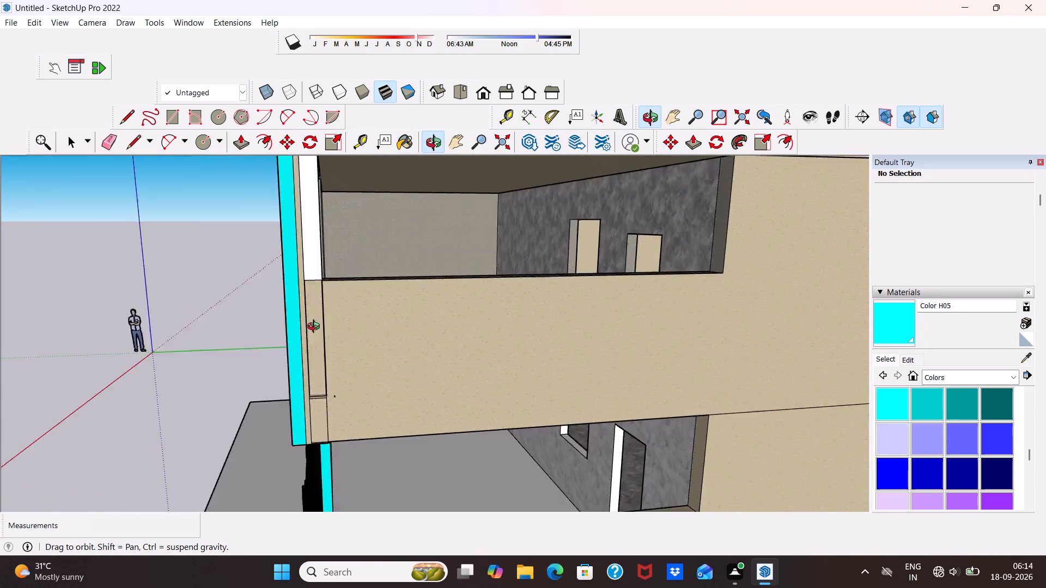
middle_click_drag(316, 328, 461, 338)
middle_click_drag(445, 330, 593, 266)
middle_click_drag(587, 287, 580, 181)
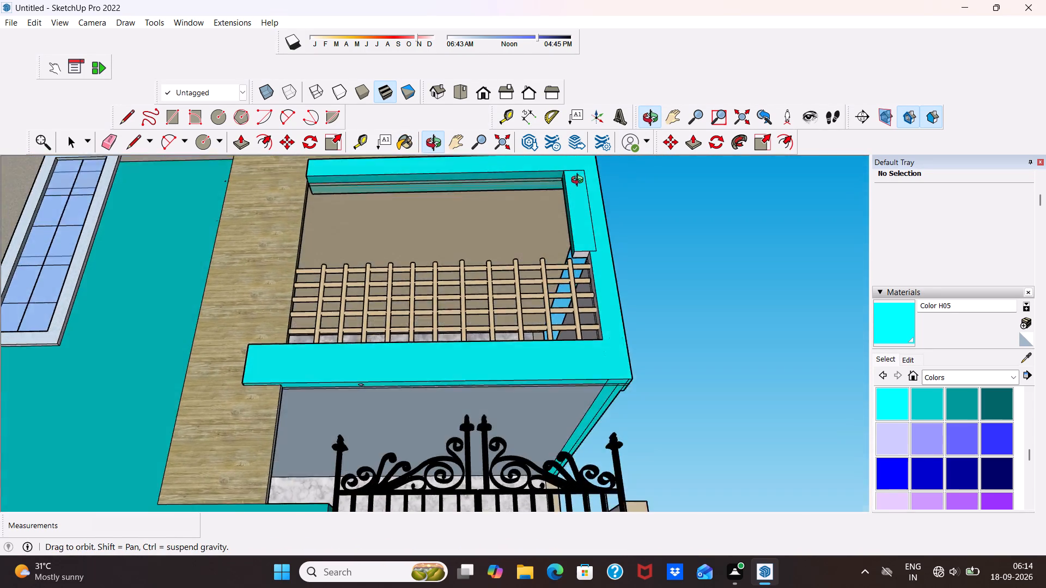
middle_click_drag(580, 181, 536, 206)
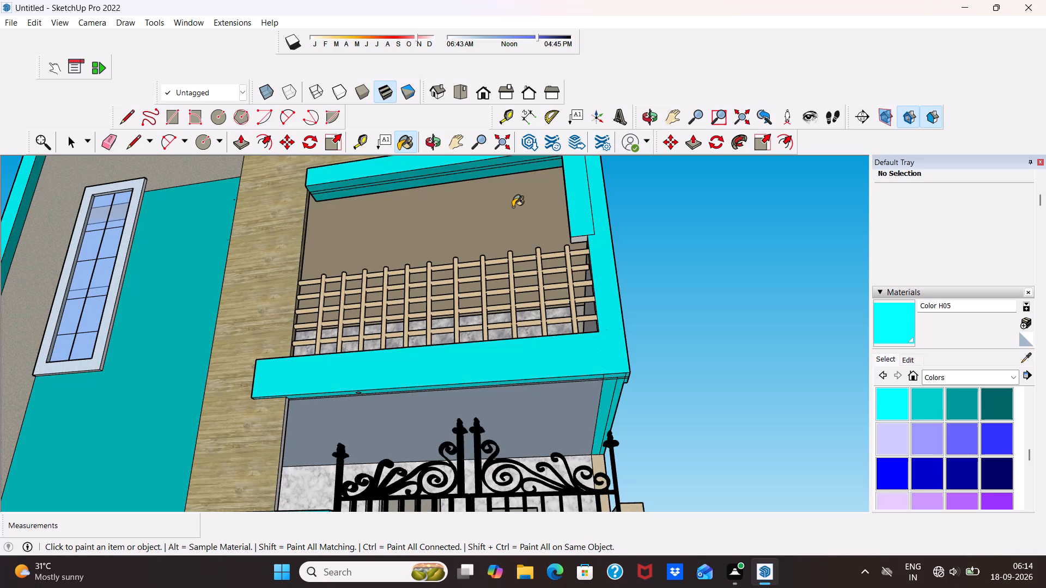
Examine the whole house from the front, side and above for surfaces still left white.
scroll(0, 127, "down", 5)
key("space")
key("space")
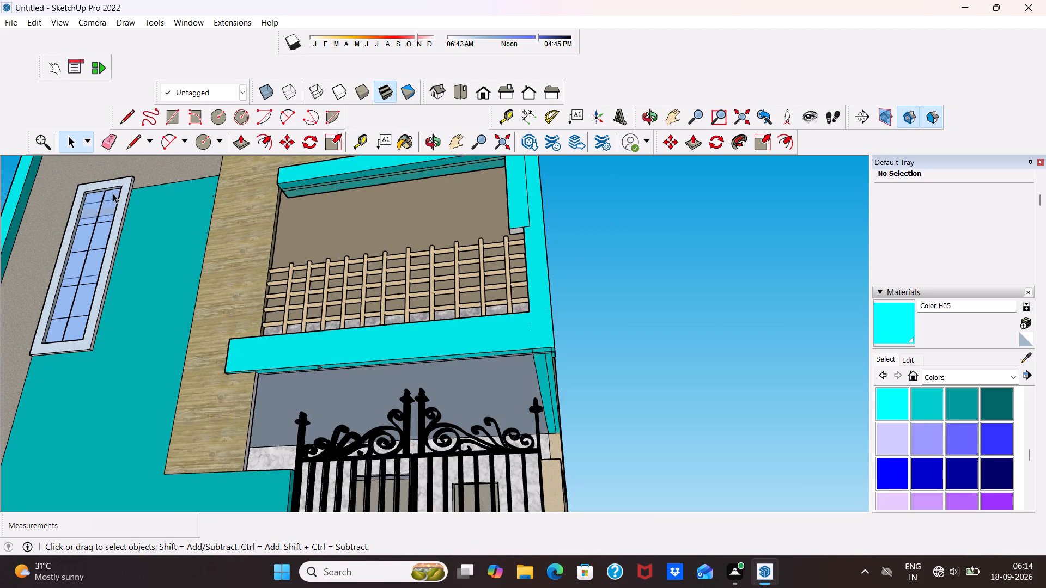
scroll(210, 266, "down", 2)
middle_click_drag(323, 292, 308, 379)
scroll(300, 332, "down", 4)
middle_click_drag(324, 327, 337, 327)
scroll(347, 257, "down", 4)
scroll(199, 235, "up", 2)
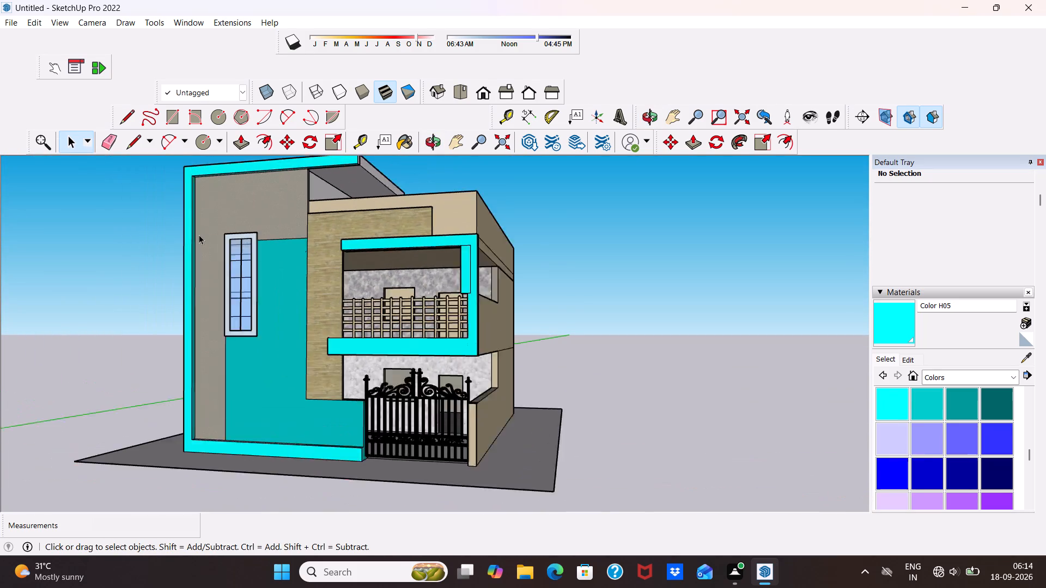
scroll(199, 235, "up", 3)
middle_click_drag(199, 234, 247, 286)
scroll(240, 275, "up", 1)
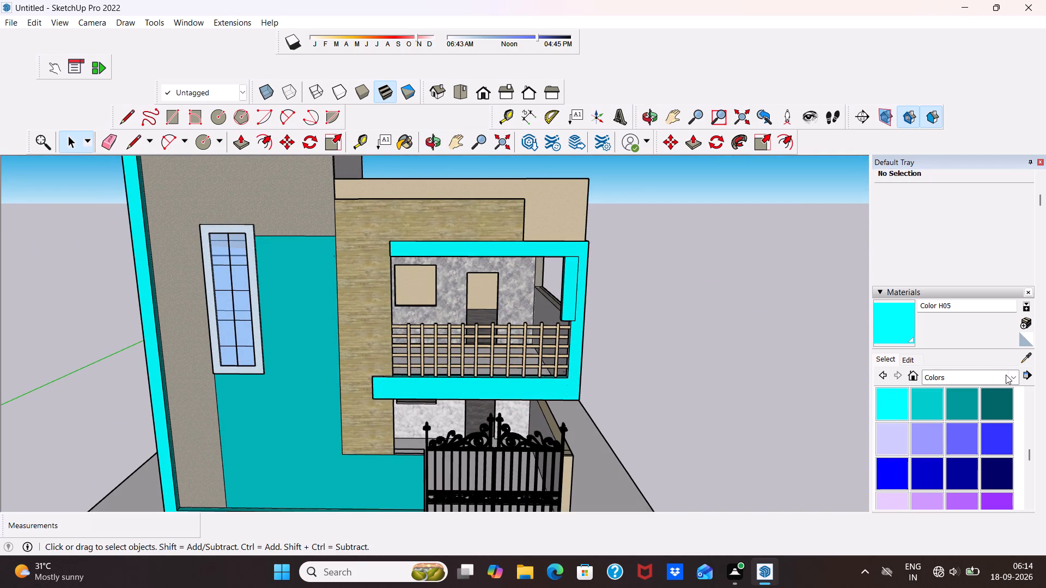
scroll(431, 279, "down", 2)
middle_click_drag(422, 279, 166, 289)
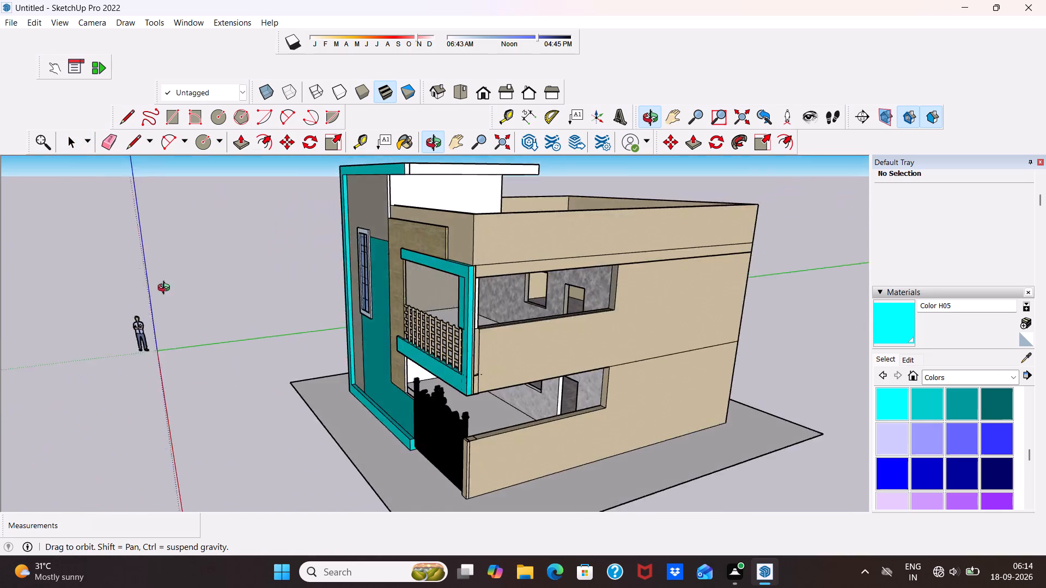
middle_click_drag(166, 289, 311, 351)
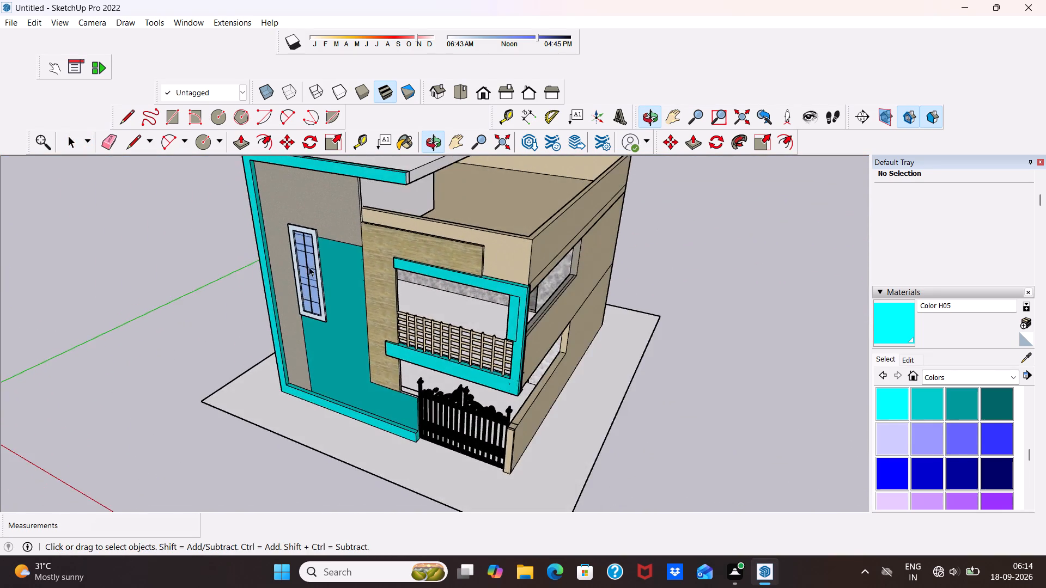
scroll(321, 264, "down", 4)
middle_click_drag(433, 262, 321, 199)
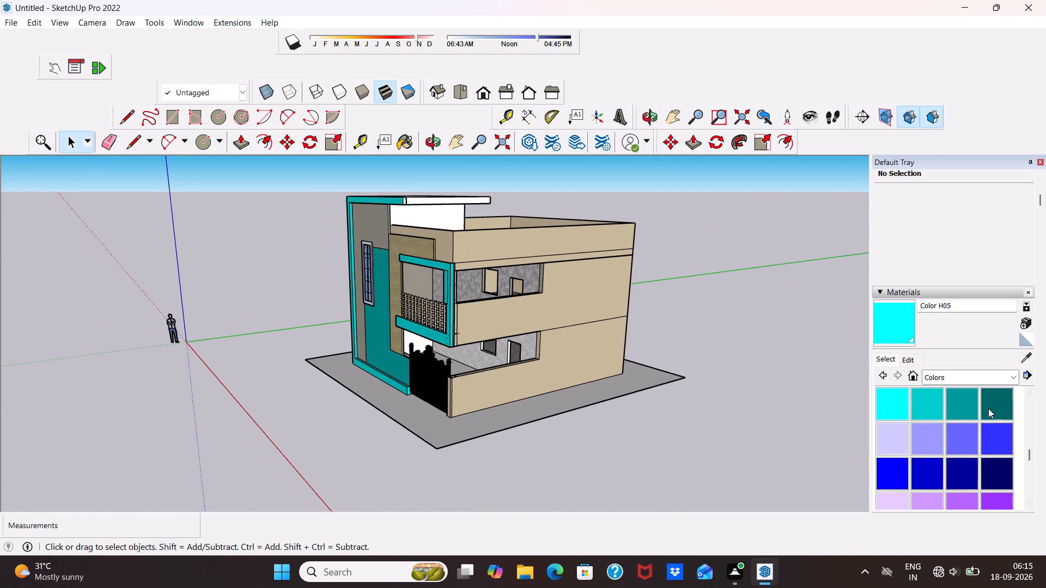
Paint the white side wall of the rooftop block with the dark red Color A07.
scroll(927, 423, "up", 10)
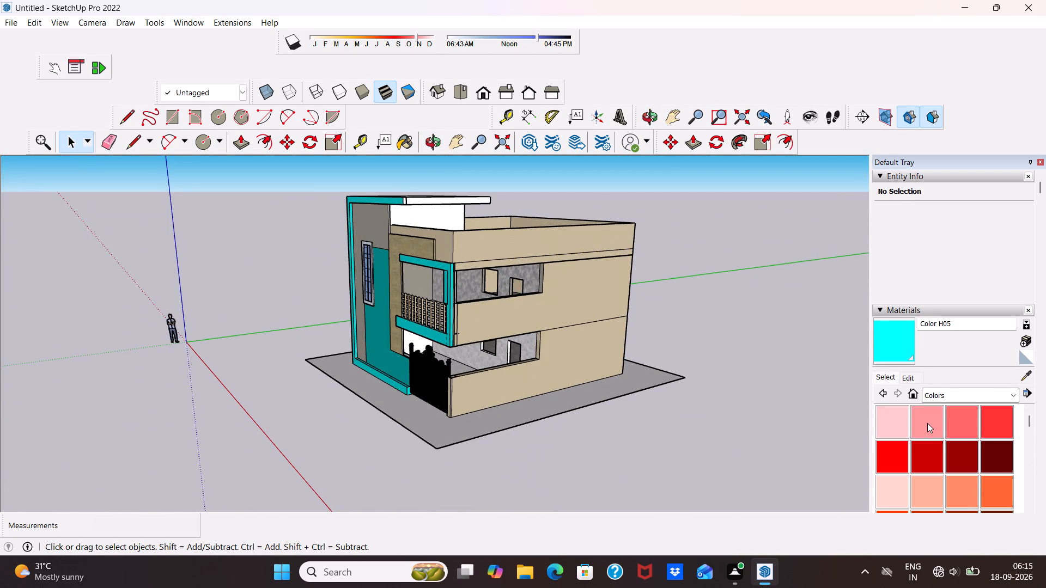
left_click(963, 451)
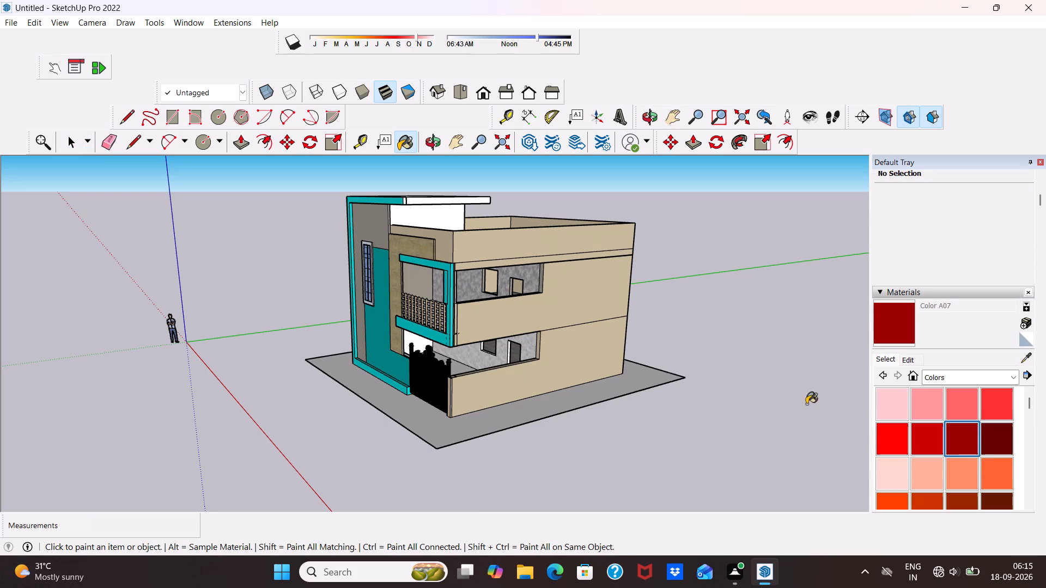
scroll(531, 288, "up", 4)
left_click(415, 192)
scroll(415, 192, "down", 1)
Paint the white roof slab over the rooftop block, including its small front corner end, with Color A07.
middle_click_drag(415, 192, 258, 279)
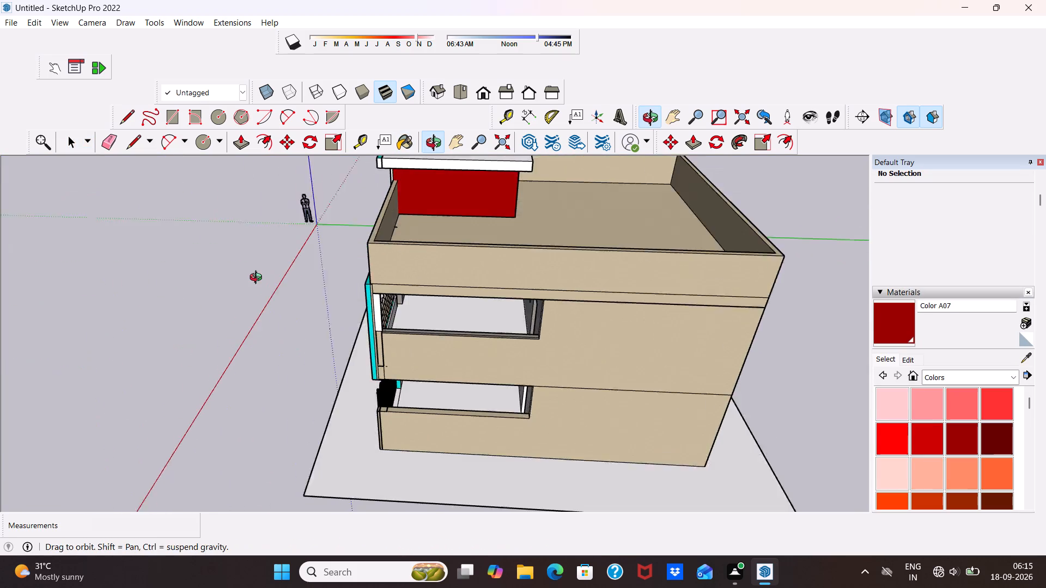
middle_click_drag(258, 279, 251, 285)
scroll(418, 176, "up", 4)
scroll(455, 180, "down", 11)
scroll(453, 197, "up", 3)
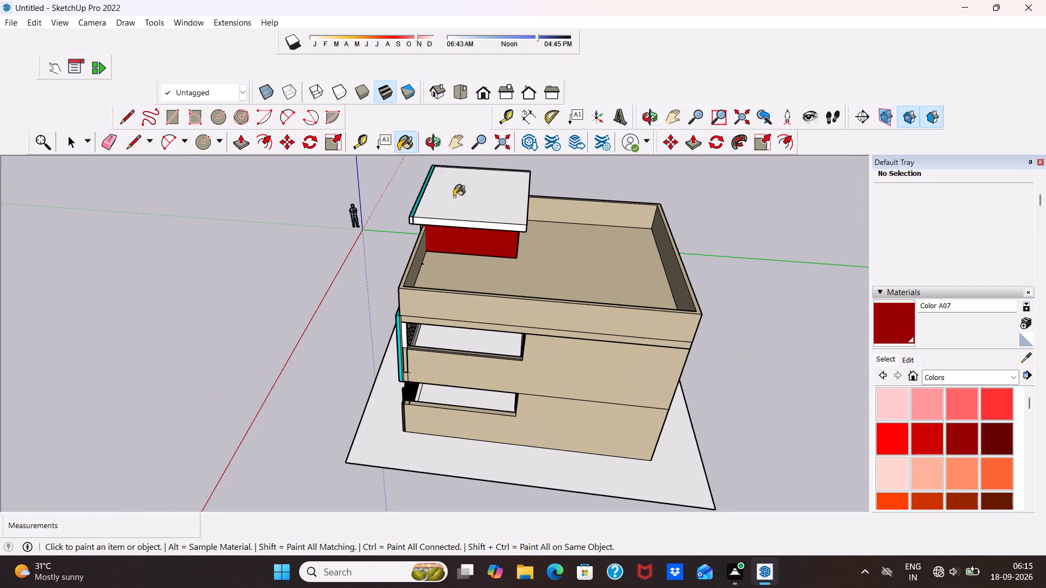
left_click(454, 197)
middle_click_drag(418, 224, 610, 195)
scroll(457, 229, "up", 2)
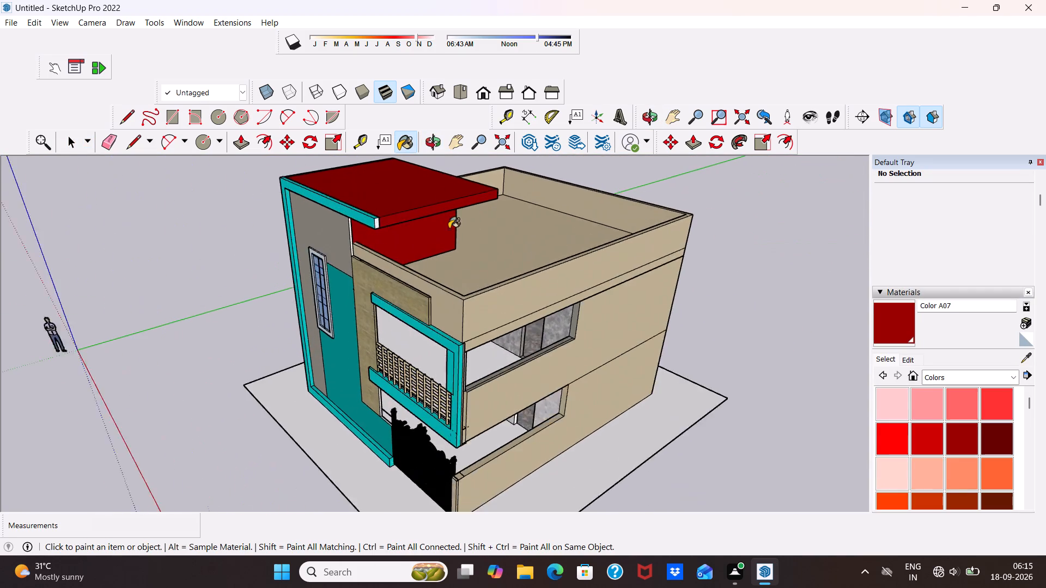
scroll(449, 229, "up", 2)
scroll(353, 227, "up", 5)
left_click(378, 219)
Paint the remaining faces of the rooftop block on the house's opposite side with Color A07.
middle_click_drag(405, 206, 382, 200)
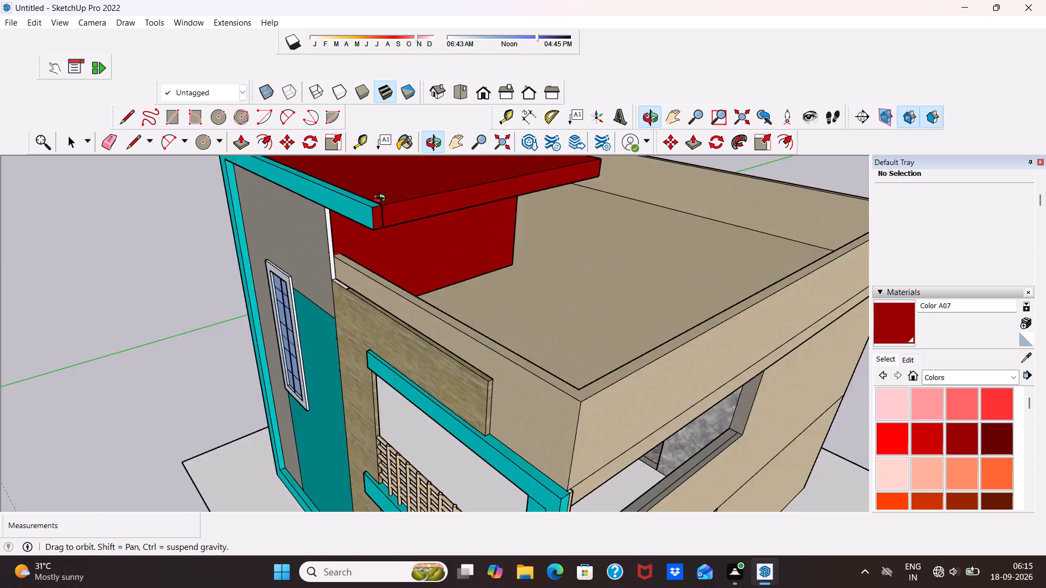
middle_click_drag(382, 200, 5, 205)
left_click(621, 291)
middle_click_drag(621, 291, 340, 247)
left_click(576, 227)
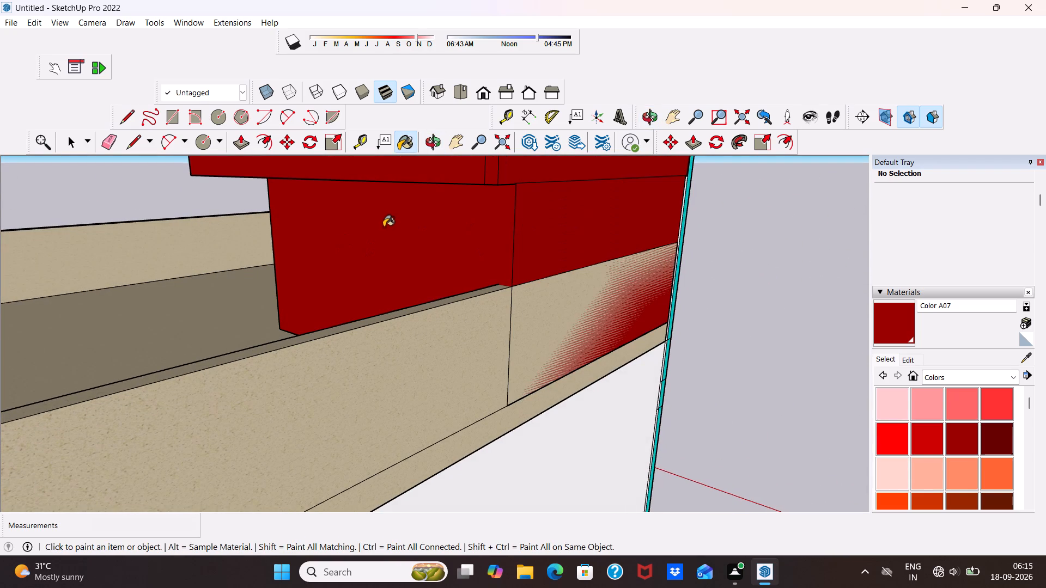
Examine the rooftop block and roof slab from the side and front of the house.
middle_click_drag(384, 226, 745, 224)
scroll(566, 237, "down", 4)
middle_click_drag(469, 271, 749, 236)
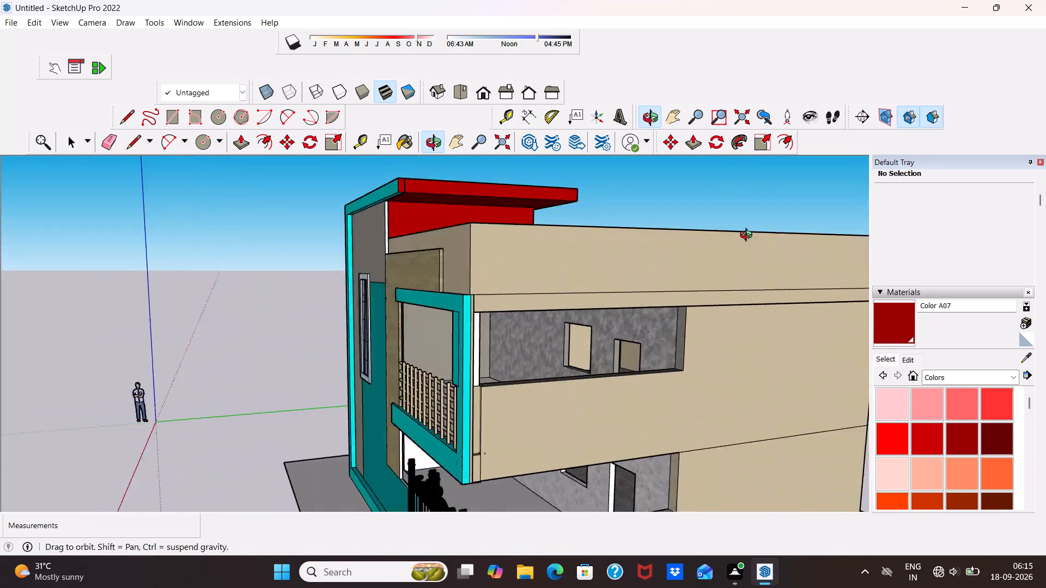
middle_click_drag(749, 236, 884, 229)
middle_click_drag(502, 261, 164, 261)
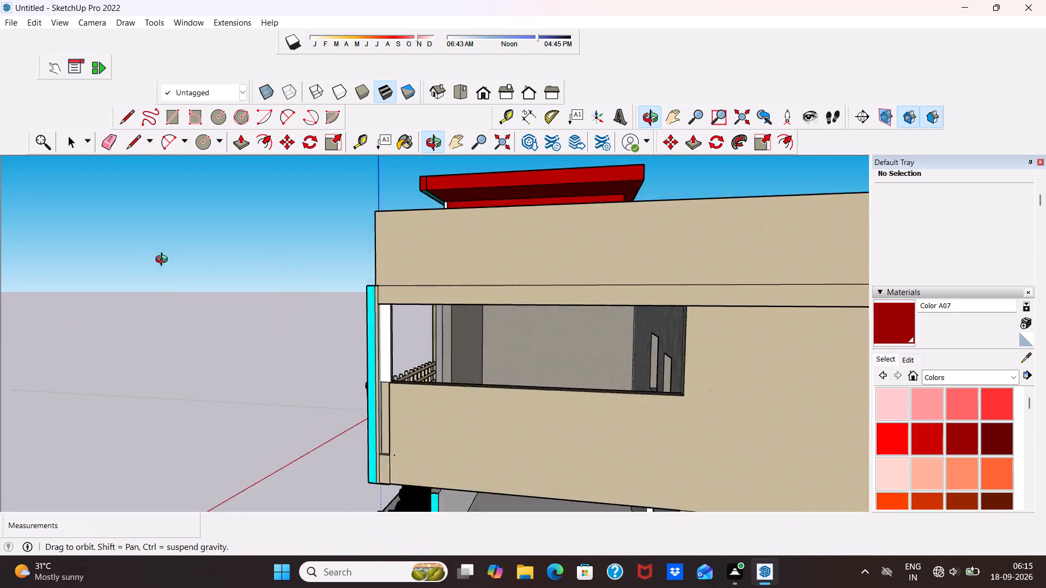
middle_click_drag(164, 261, 574, 240)
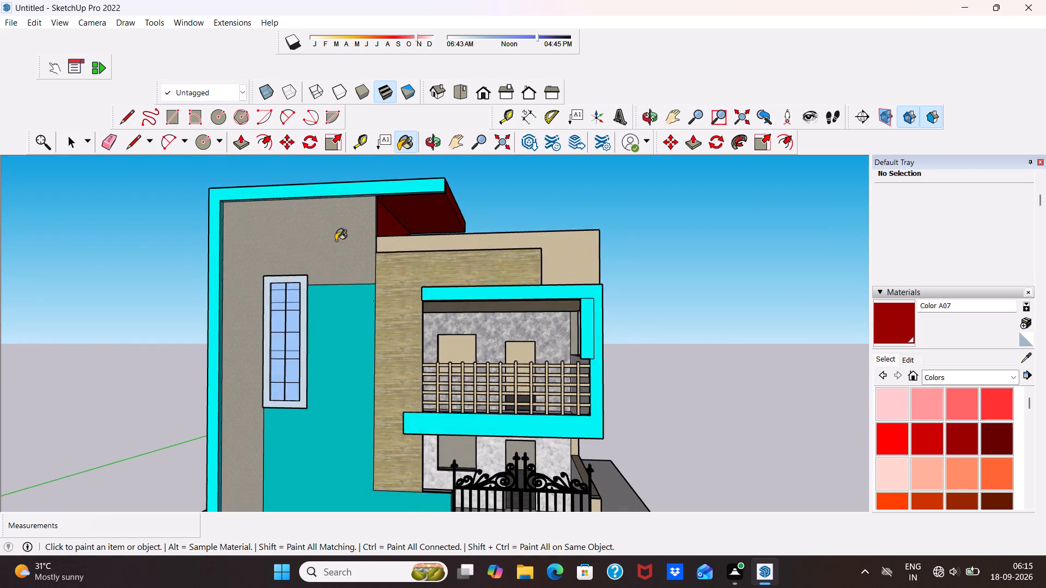
Examine the house front and balcony from above and at eye level.
scroll(336, 241, "down", 5)
middle_click_drag(496, 261, 522, 329)
scroll(439, 278, "up", 4)
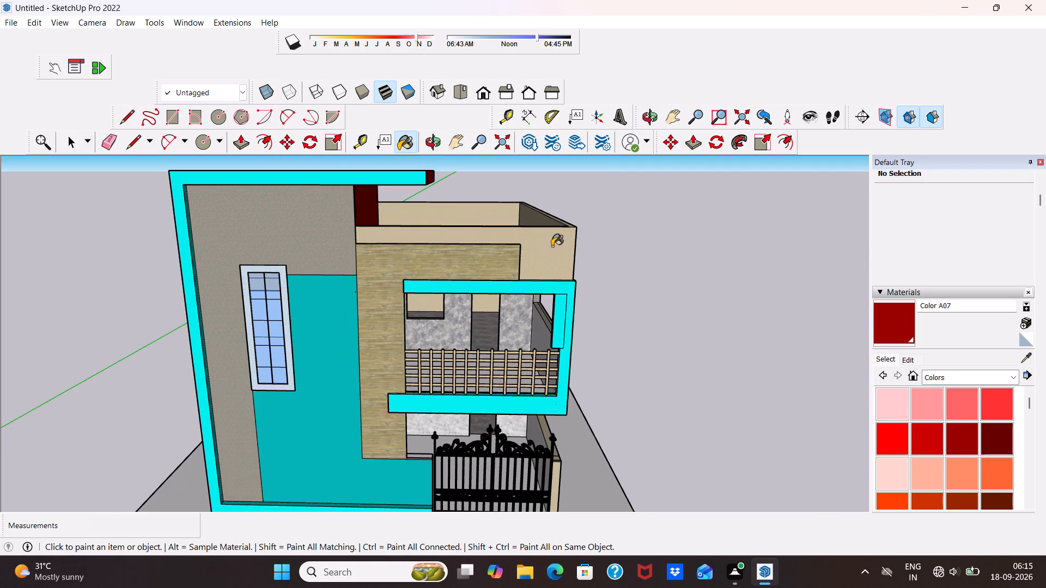
key("space")
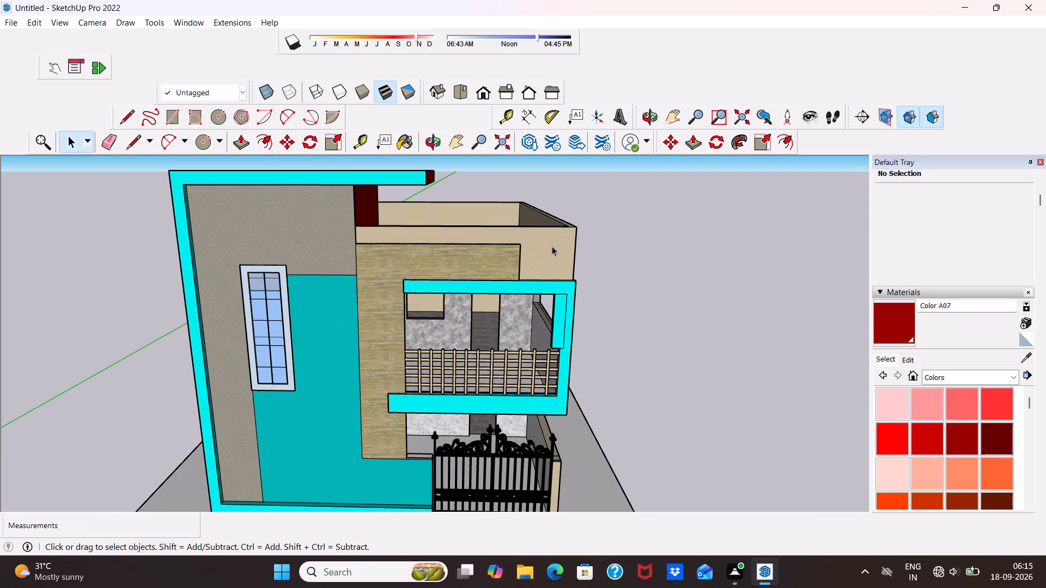
scroll(526, 136, "down", 5)
middle_click_drag(478, 318, 444, 278)
scroll(445, 278, "up", 4)
scroll(445, 278, "down", 1)
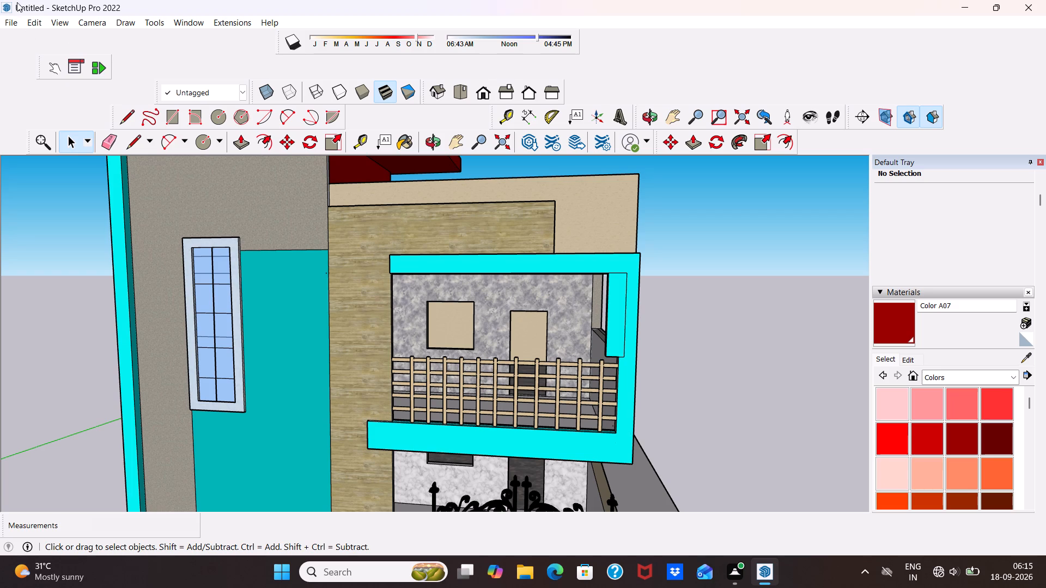
Import the DOOR (1) model from Downloads and place it in the doorway of the upper-floor balcony wall.
left_click(15, 16)
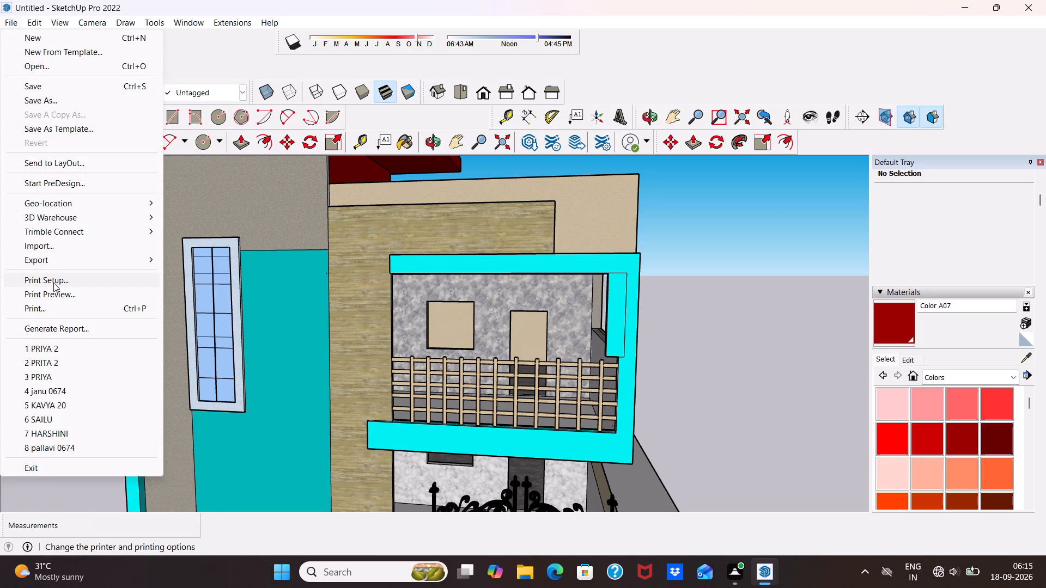
left_click(53, 249)
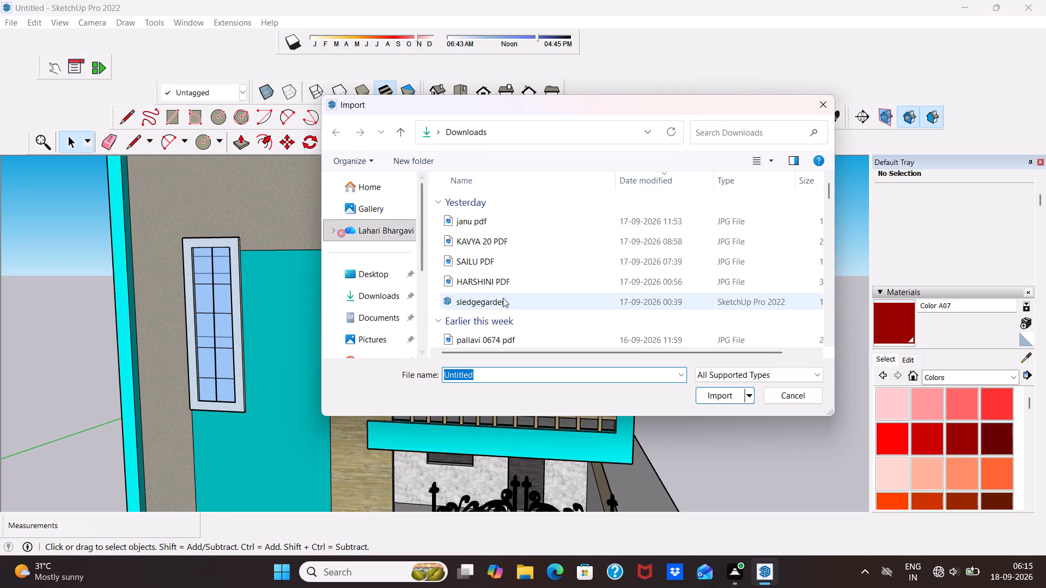
scroll(510, 283, "down", 2)
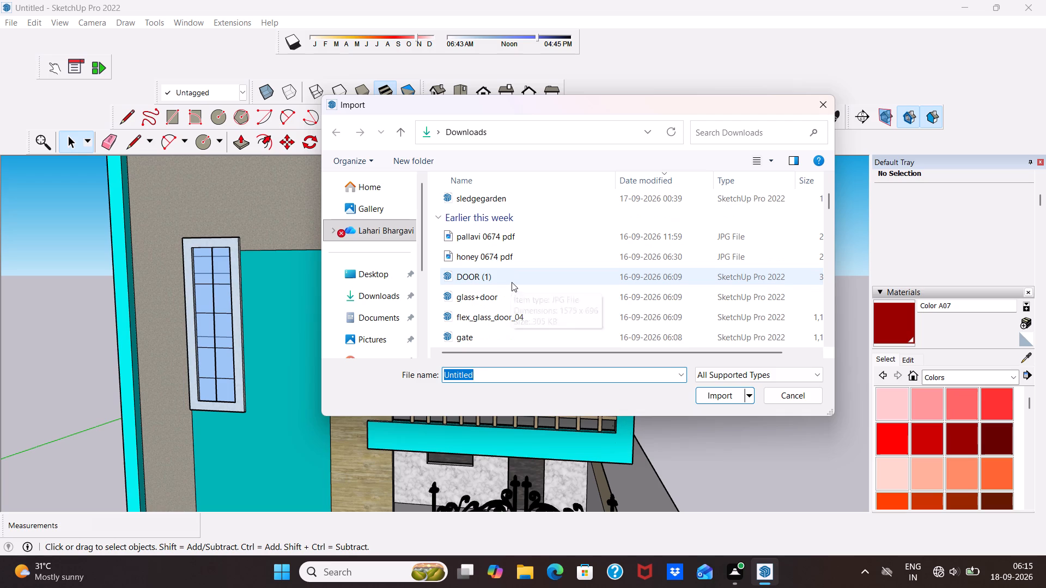
left_click(512, 280)
left_click(712, 394)
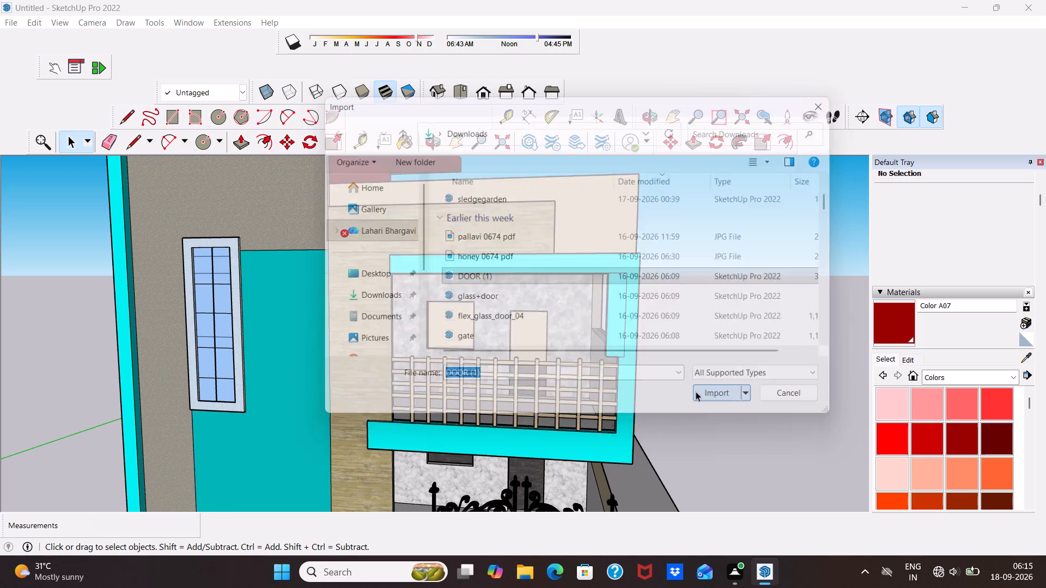
scroll(460, 354, "down", 4)
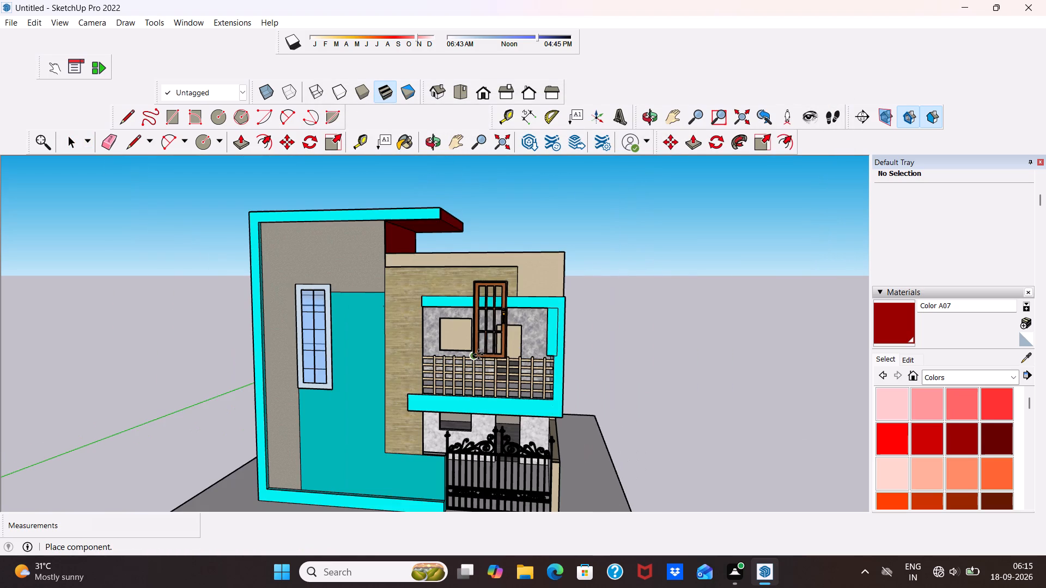
middle_click_drag(478, 354, 485, 380)
scroll(507, 350, "up", 10)
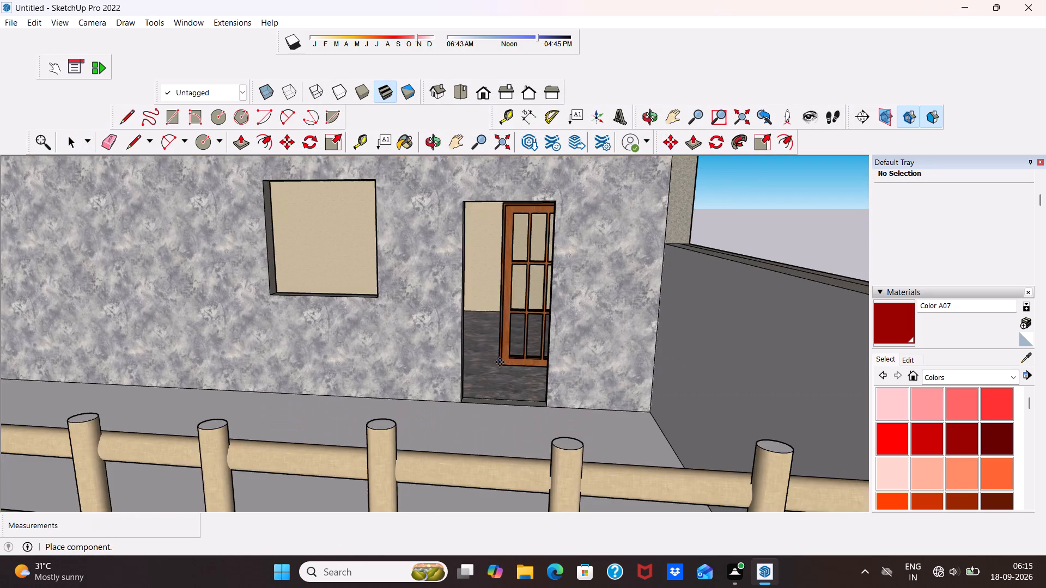
scroll(491, 377, "up", 3)
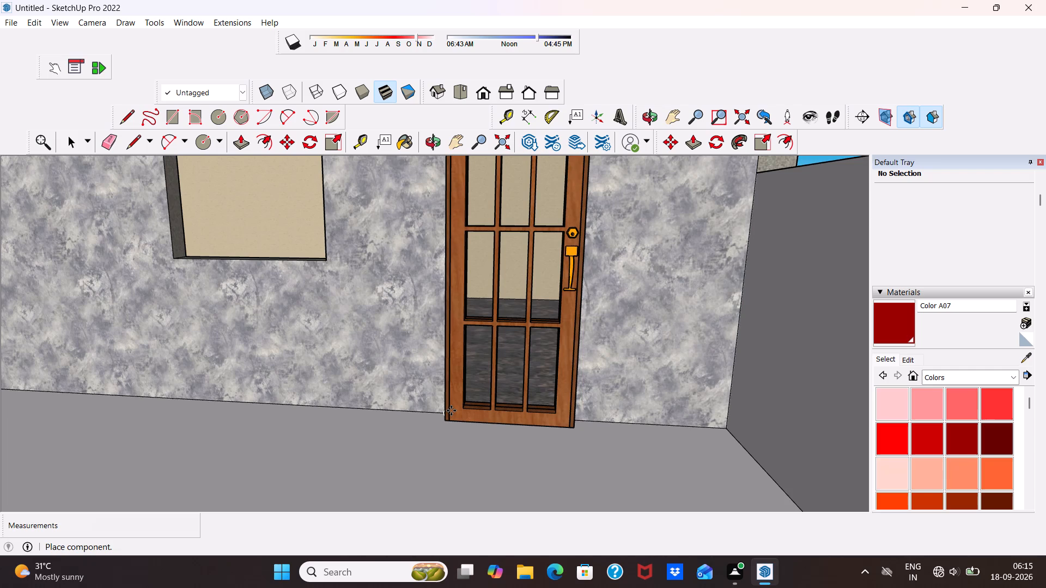
left_click(451, 411)
Move the balcony door by its lower corner to meet the bottom corner of the doorway opening.
scroll(467, 389, "down", 4)
middle_click_drag(475, 400, 469, 420)
scroll(472, 390, "up", 11)
left_click_drag(426, 394, 430, 377)
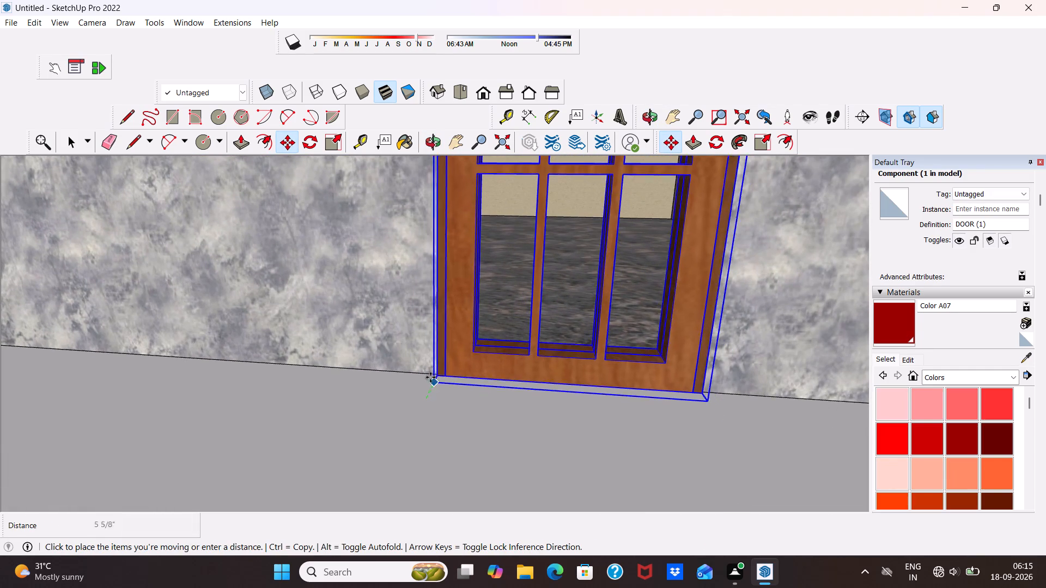
left_click_drag(430, 377, 431, 371)
Pull the balcony door forward from its opening, shift it about 15/16" sideways along the wall, and deselect it.
scroll(502, 339, "down", 1)
middle_click_drag(502, 339, 501, 408)
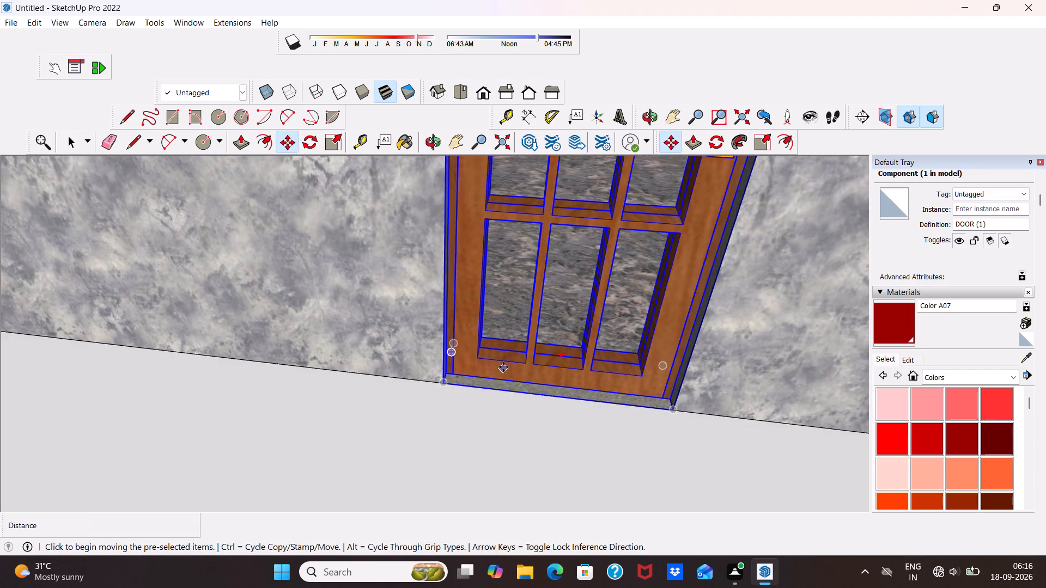
scroll(503, 367, "down", 6)
scroll(509, 359, "up", 4)
scroll(470, 380, "up", 4)
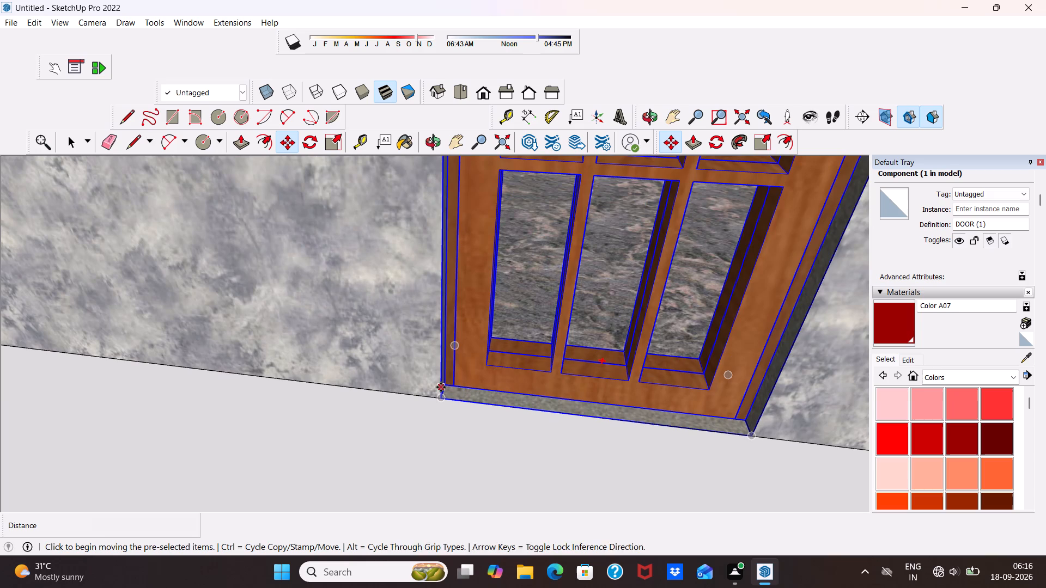
left_click_drag(452, 381, 444, 396)
left_click_drag(442, 397, 443, 393)
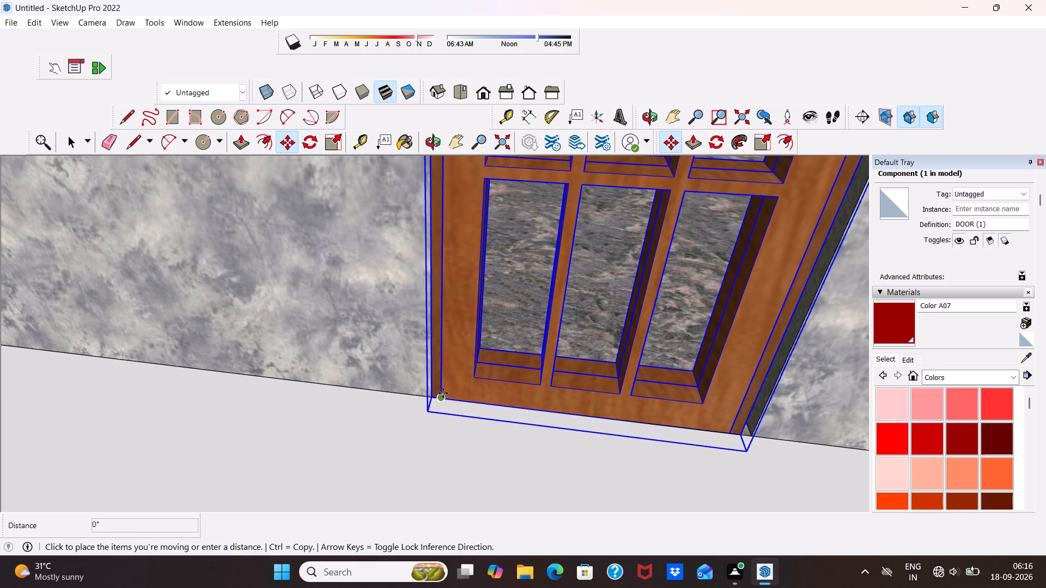
left_click_drag(443, 393, 449, 392)
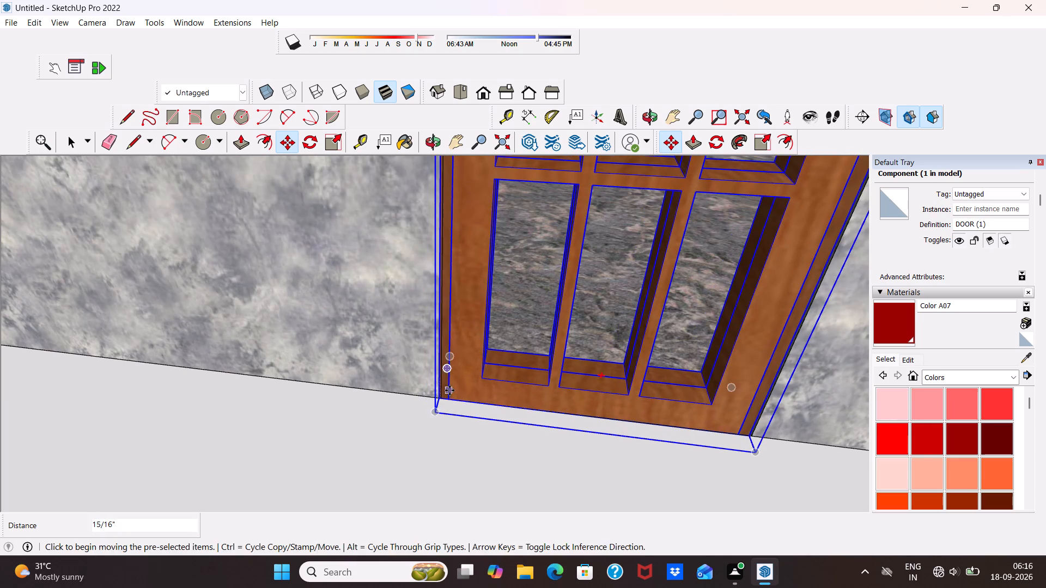
scroll(449, 390, "down", 5)
middle_click_drag(459, 390, 475, 303)
scroll(476, 296, "up", 1)
scroll(474, 295, "down", 11)
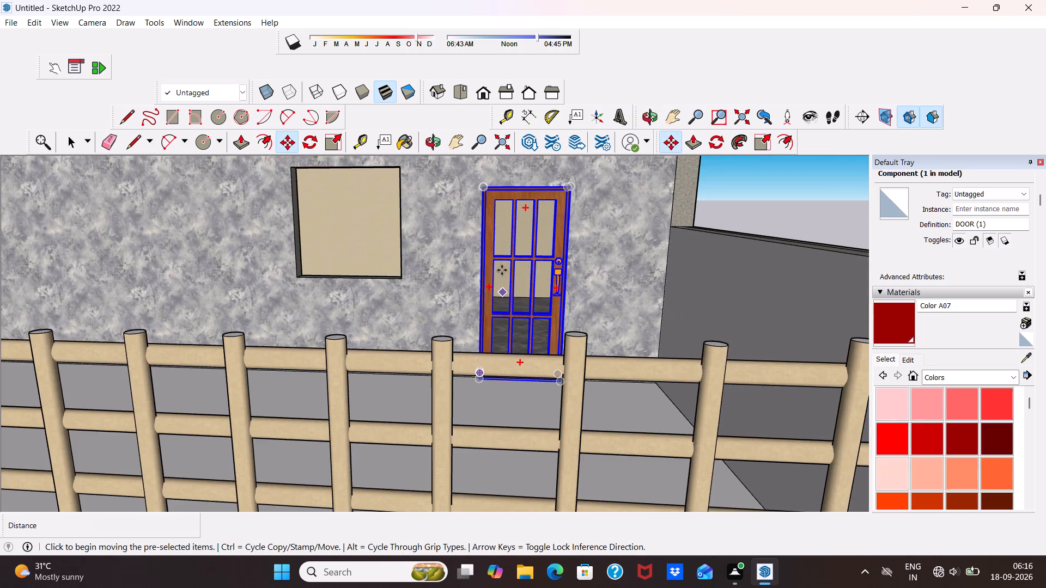
scroll(513, 218, "up", 9)
scroll(538, 172, "down", 15)
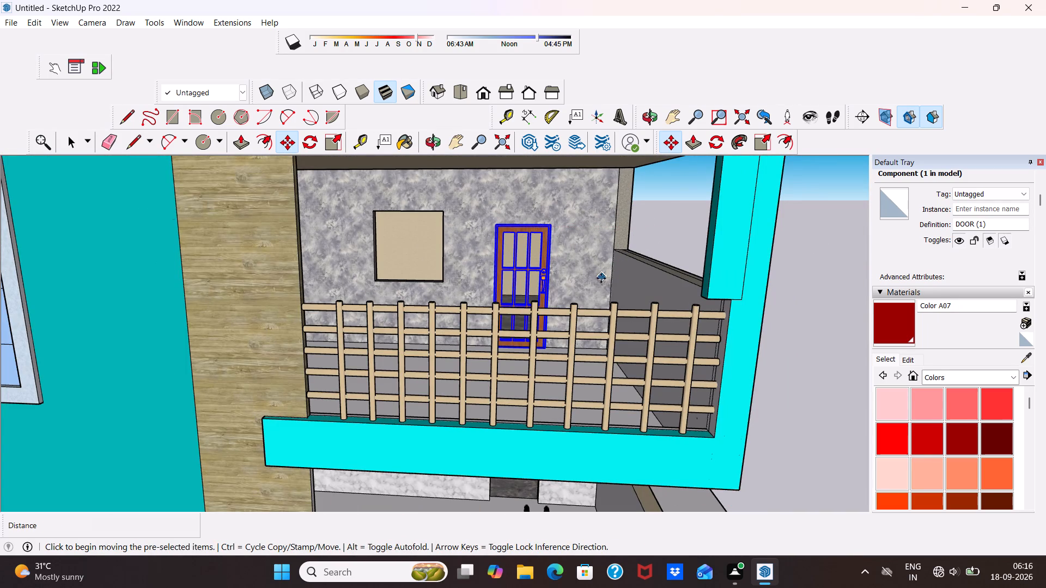
key("space")
left_click(787, 315)
Examine the balcony door's fit from the side and front of the house.
middle_click_drag(647, 319, 527, 246)
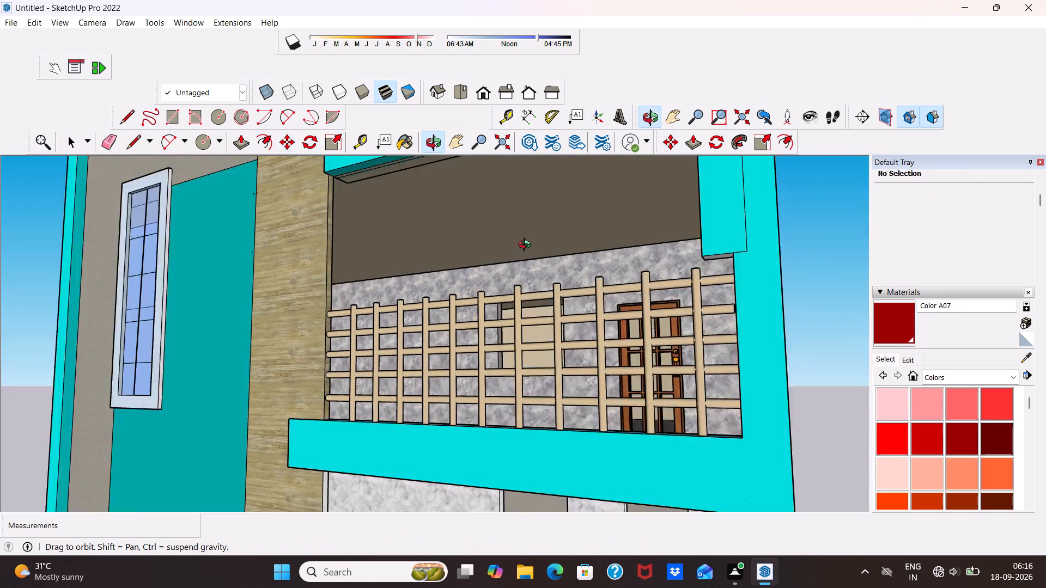
middle_click_drag(527, 246, 375, 339)
scroll(698, 326, "down", 6)
scroll(808, 289, "up", 2)
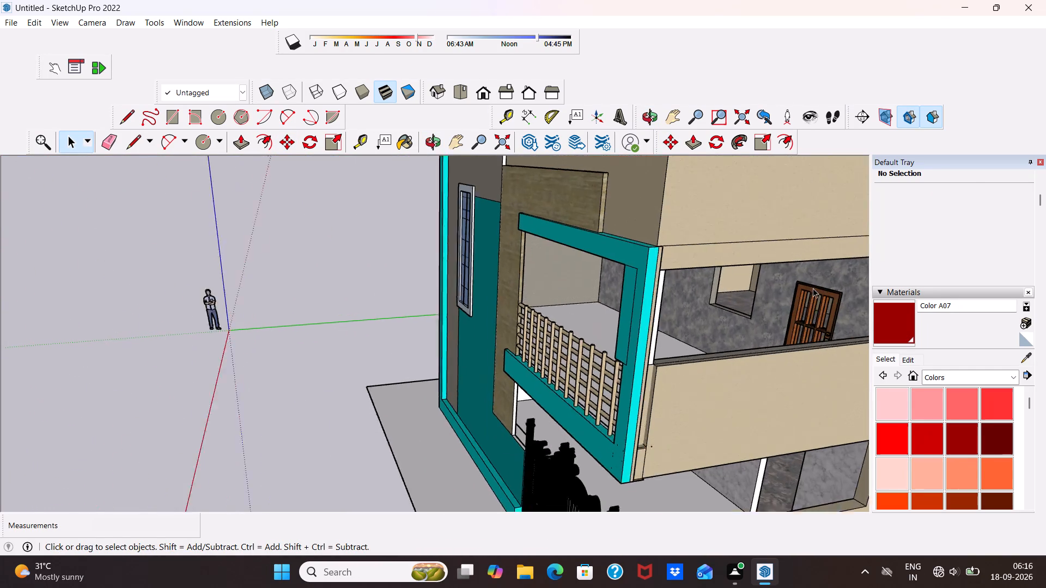
scroll(813, 288, "up", 6)
scroll(825, 293, "down", 4)
middle_click_drag(825, 293, 807, 283)
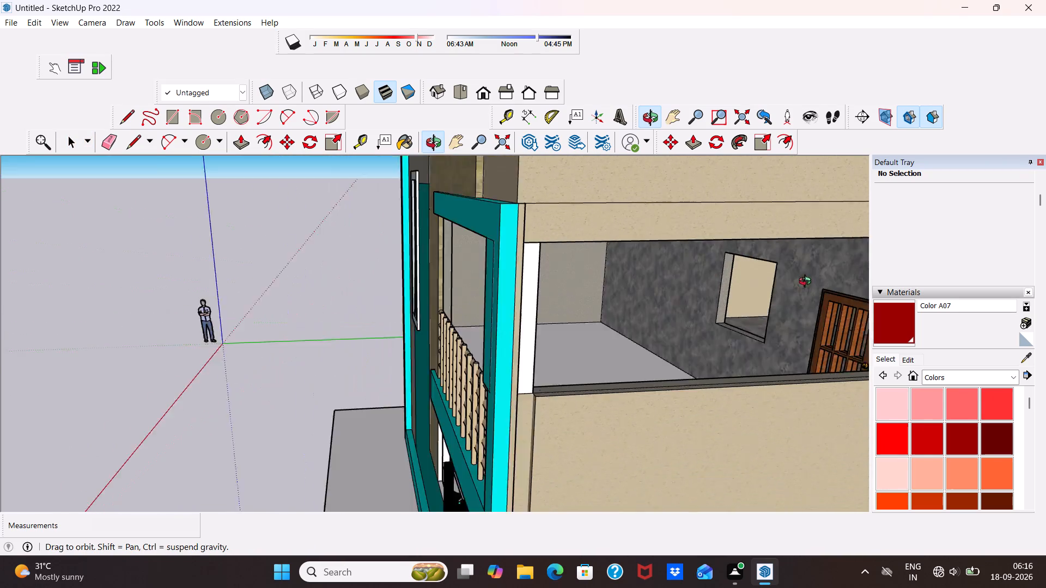
middle_click_drag(807, 283, 825, 285)
middle_click_drag(624, 338, 831, 266)
scroll(609, 336, "up", 3)
scroll(598, 328, "down", 6)
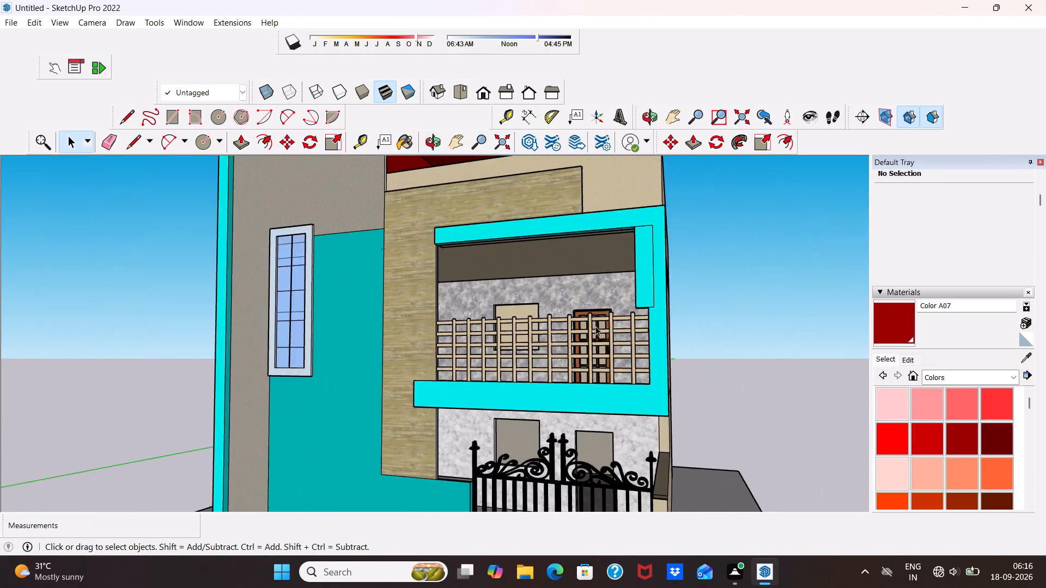
Import the DOOR (1) model again and place it in the ground-floor doorway of the marble wall.
middle_click_drag(595, 326, 682, 389)
scroll(586, 411, "down", 1)
scroll(523, 426, "up", 8)
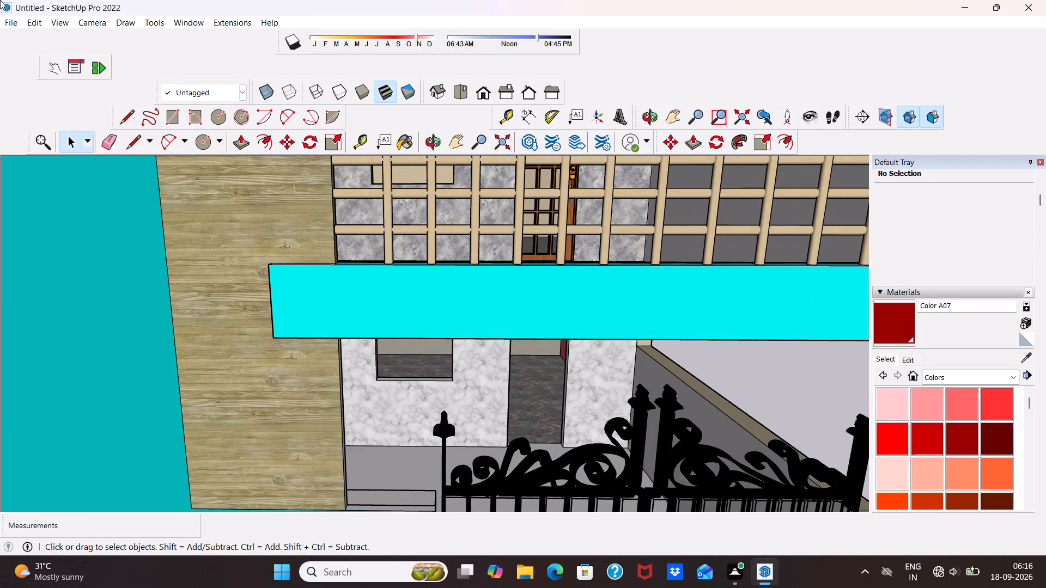
left_click(14, 19)
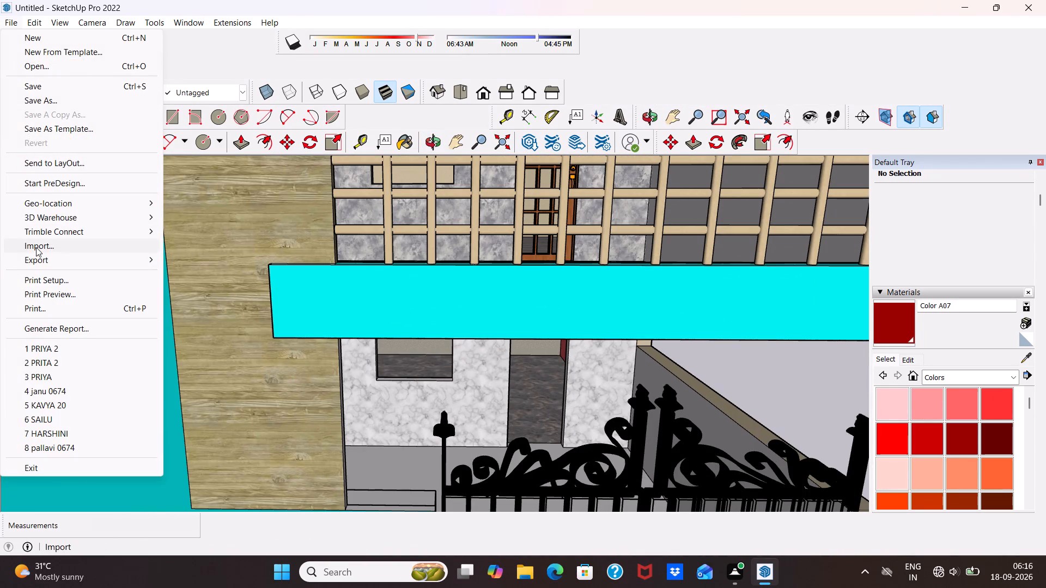
left_click(38, 250)
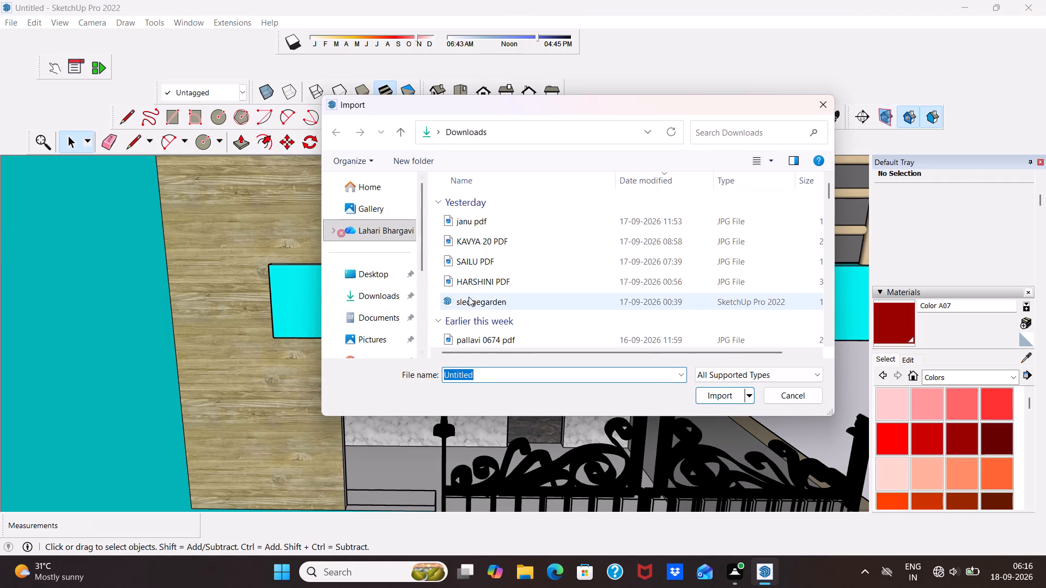
scroll(483, 298, "down", 4)
scroll(474, 243, "up", 2)
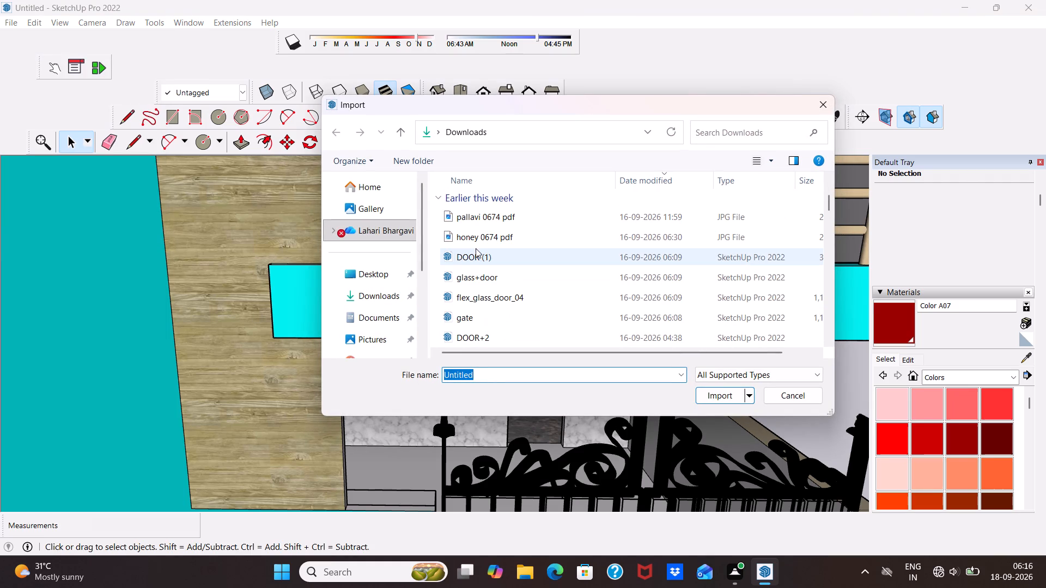
left_click(475, 254)
scroll(481, 281, "down", 3)
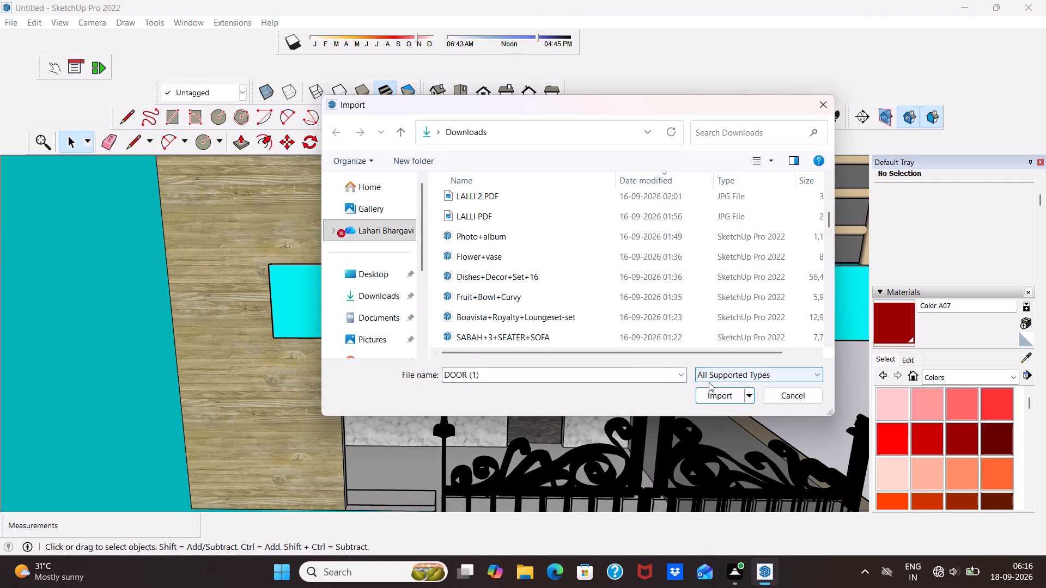
left_click(709, 388)
scroll(540, 340, "down", 4)
scroll(488, 403, "up", 4)
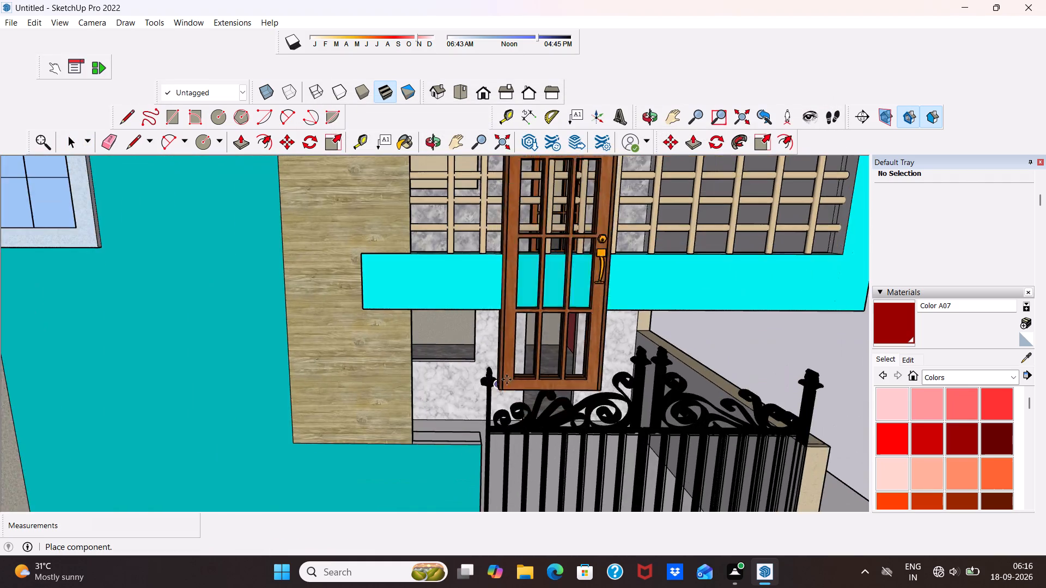
scroll(507, 379, "up", 8)
scroll(536, 434, "up", 5)
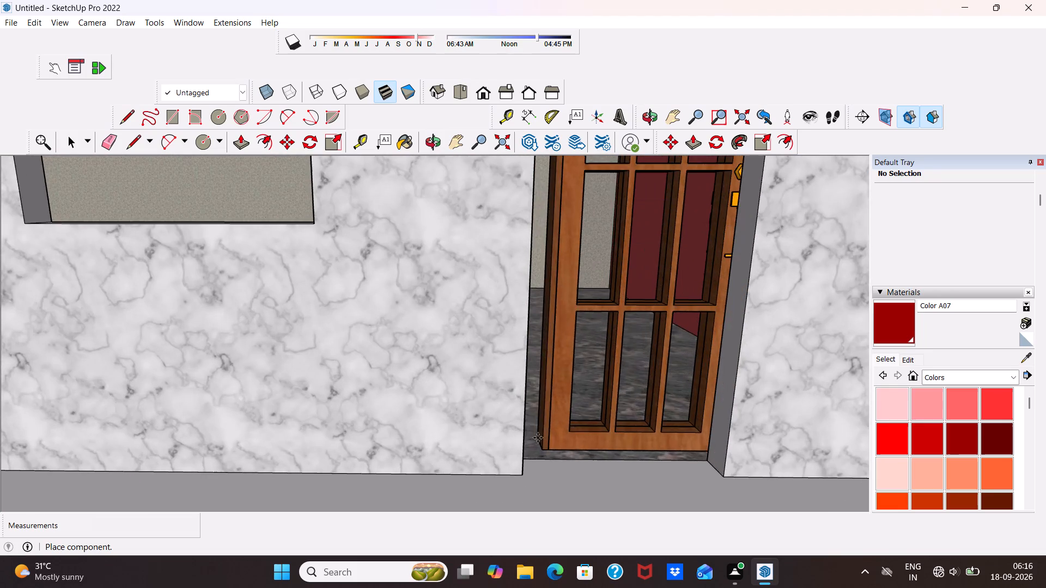
scroll(526, 456, "up", 4)
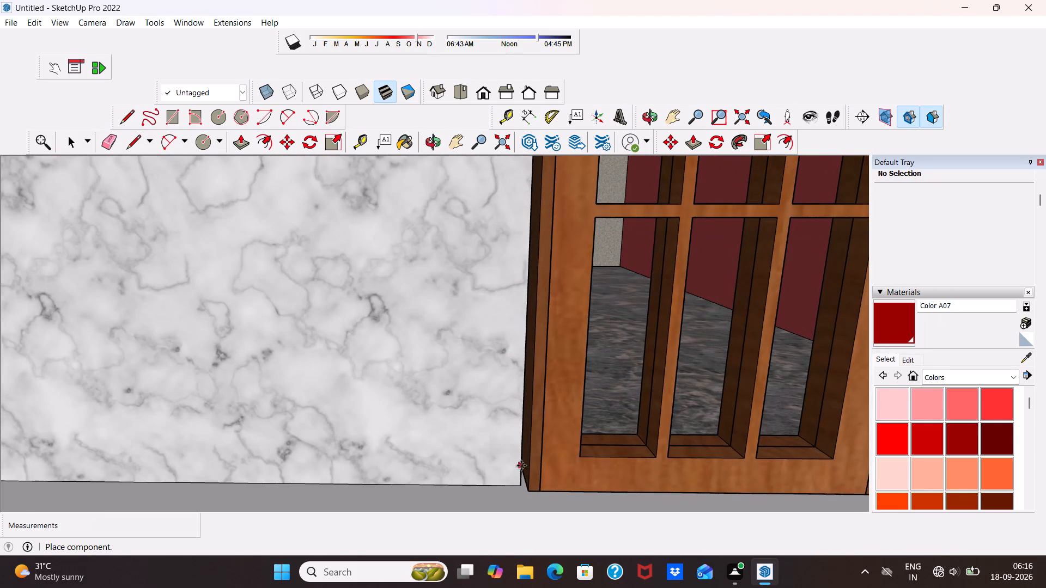
left_click(521, 465)
Move the ground-floor door by its lower corner to meet the bottom corner of the doorway opening.
middle_click_drag(576, 445, 525, 424)
scroll(519, 401, "up", 1)
scroll(515, 391, "down", 5)
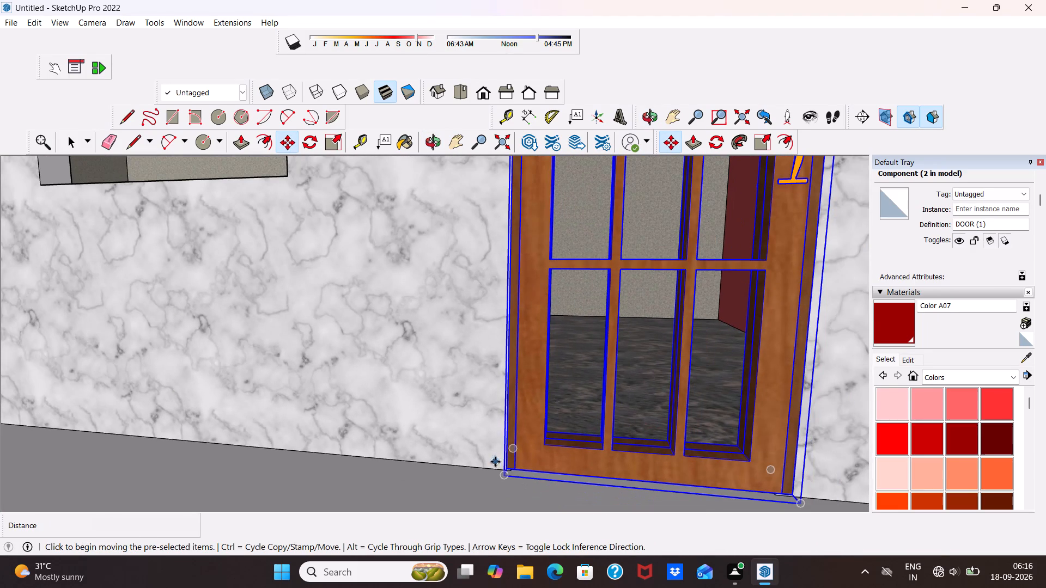
left_click_drag(508, 470, 517, 460)
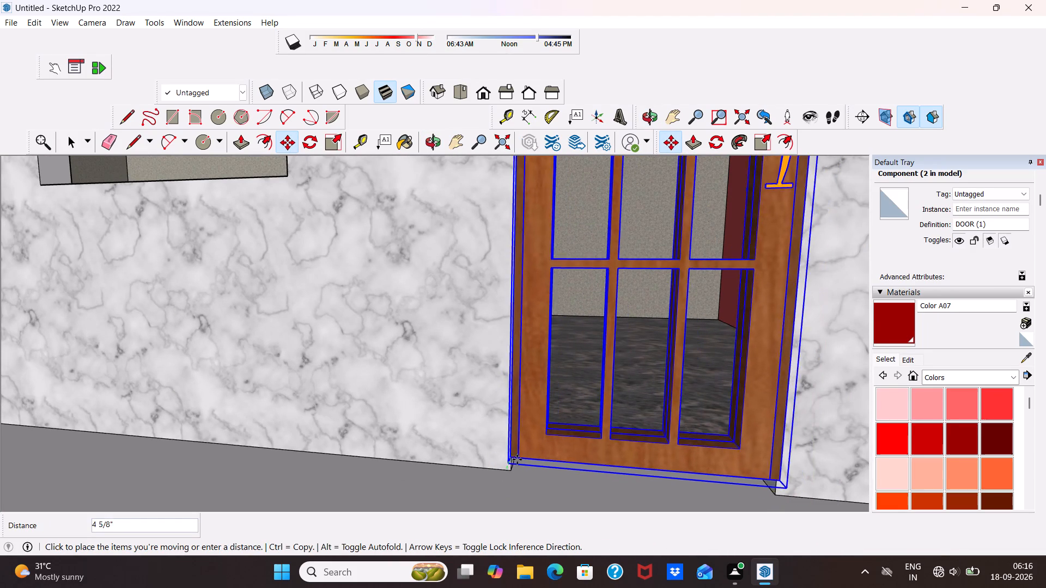
left_click_drag(517, 460, 510, 465)
middle_click_drag(512, 462, 518, 454)
Move the ground-floor door by its upper corner to align with the top corner of the doorway opening.
scroll(547, 407, "down", 9)
middle_click_drag(611, 394, 631, 452)
scroll(578, 335, "down", 4)
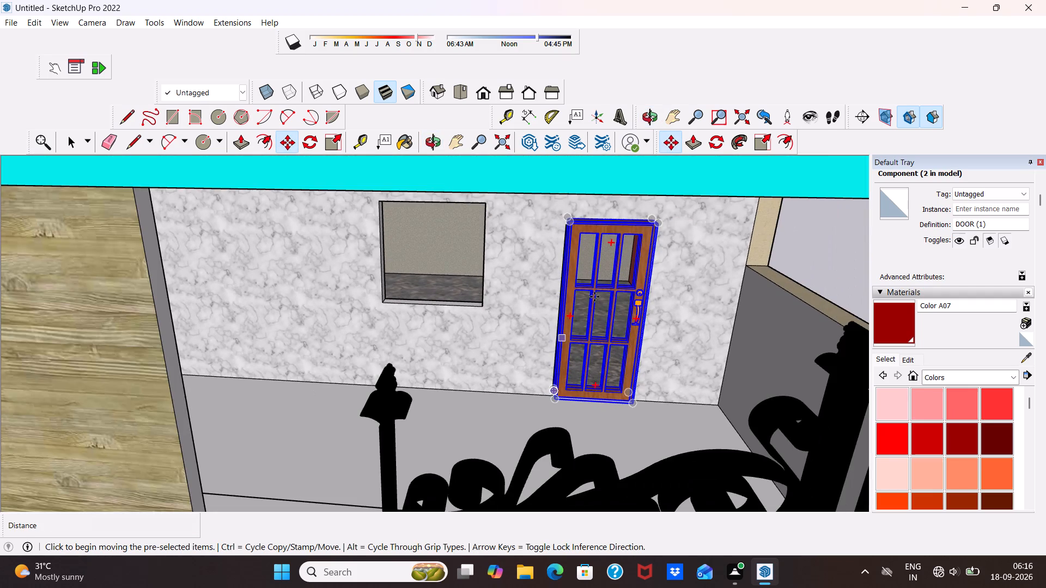
scroll(611, 170, "up", 5)
scroll(558, 251, "up", 16)
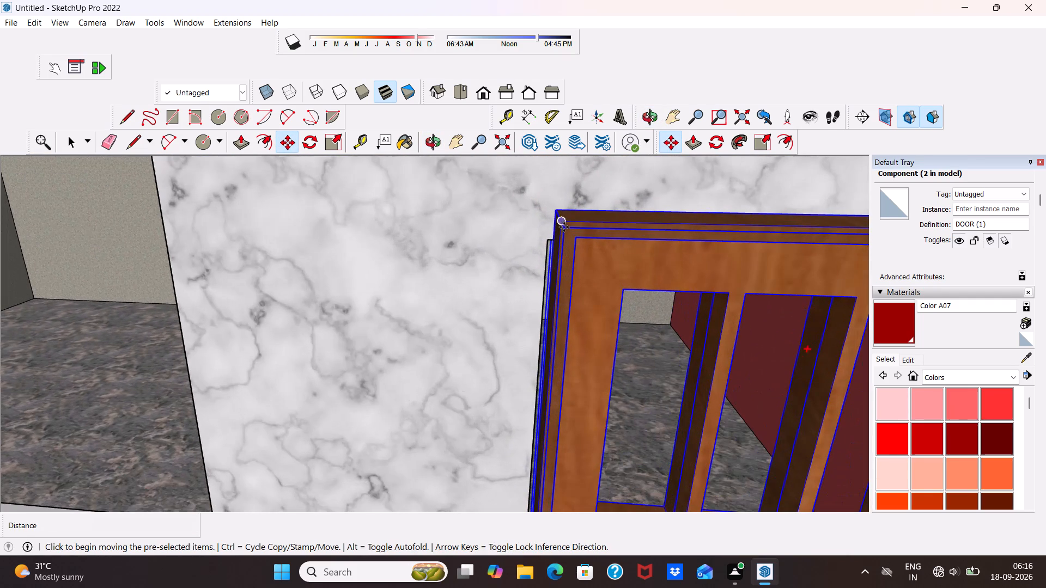
left_click_drag(564, 223, 549, 249)
scroll(548, 248, "up", 2)
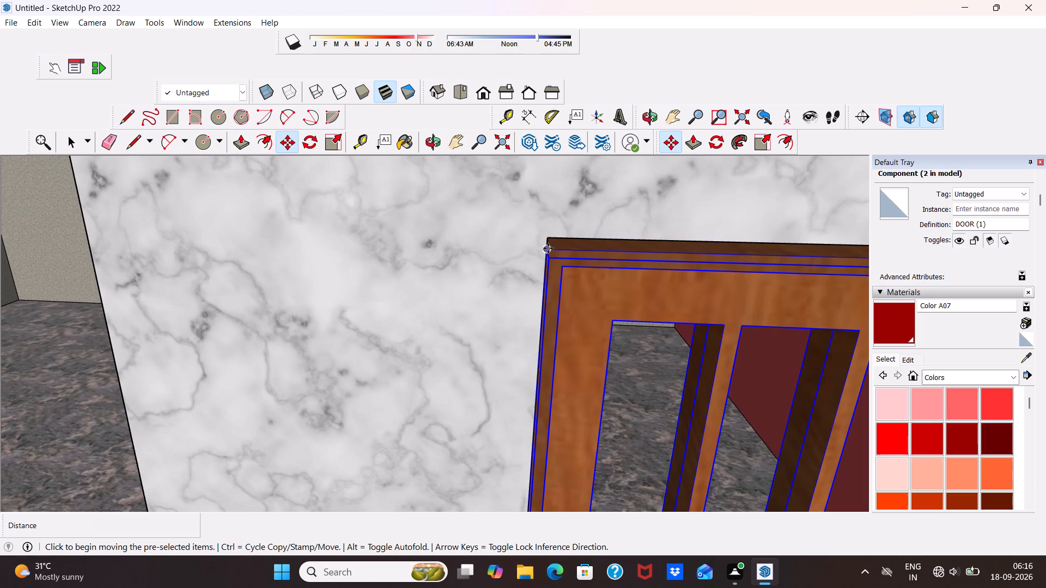
middle_click_drag(558, 271, 558, 225)
scroll(557, 215, "up", 1)
scroll(553, 221, "down", 12)
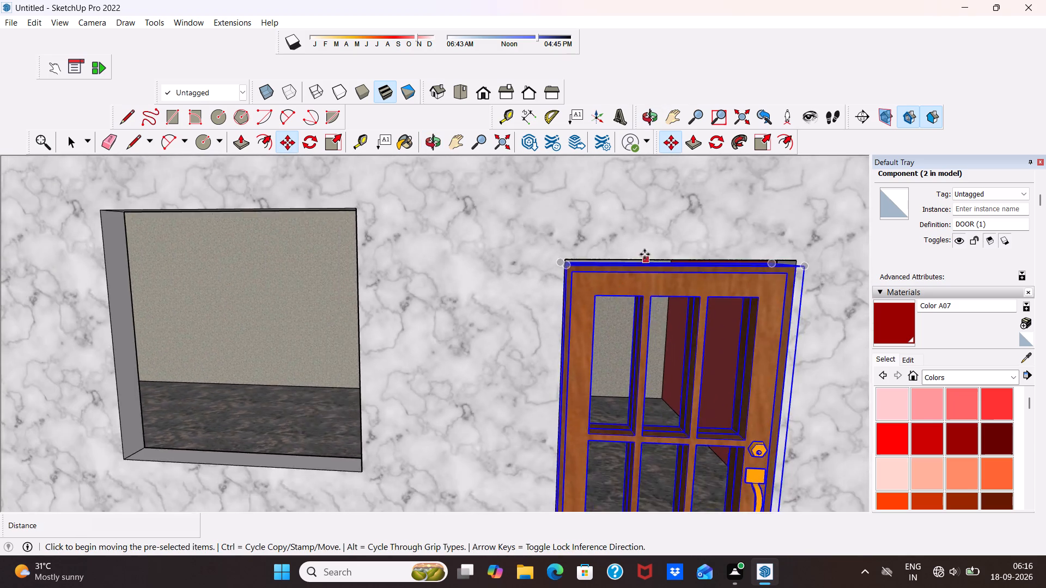
Move the ground-floor door by its other upper corner to align with the top edge of the doorway opening.
scroll(644, 254, "down", 3)
scroll(630, 323, "down", 5)
scroll(627, 353, "up", 4)
scroll(719, 244, "up", 4)
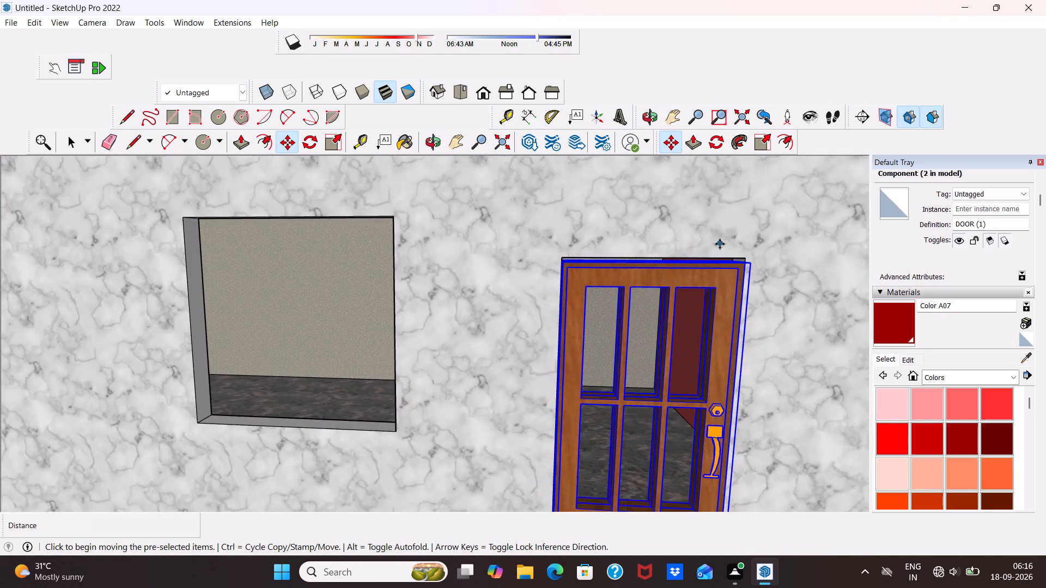
left_click_drag(744, 272, 742, 265)
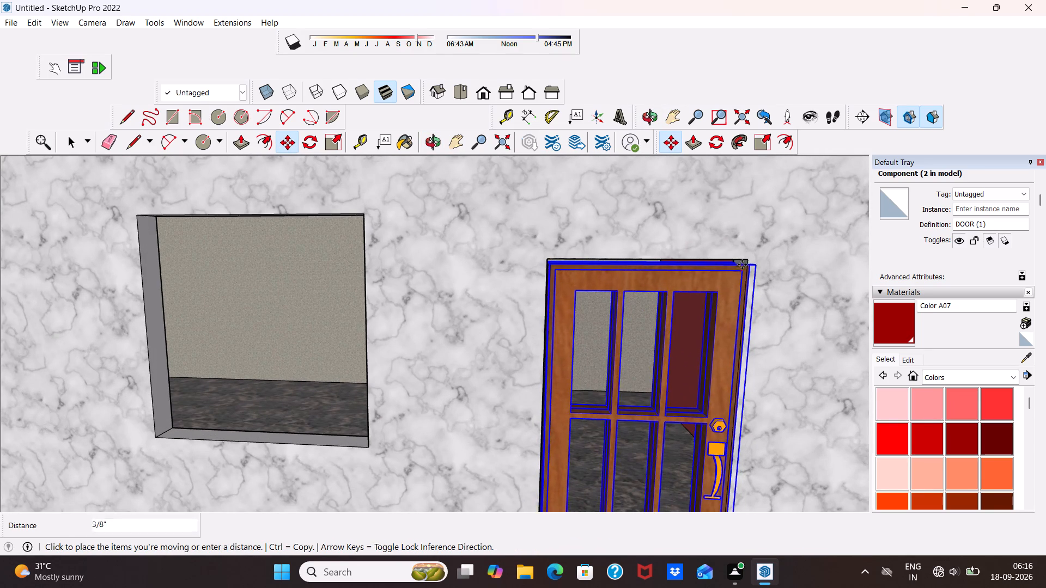
left_click_drag(742, 265, 738, 260)
middle_click_drag(731, 269, 762, 252)
scroll(763, 251, "up", 1)
scroll(709, 269, "down", 3)
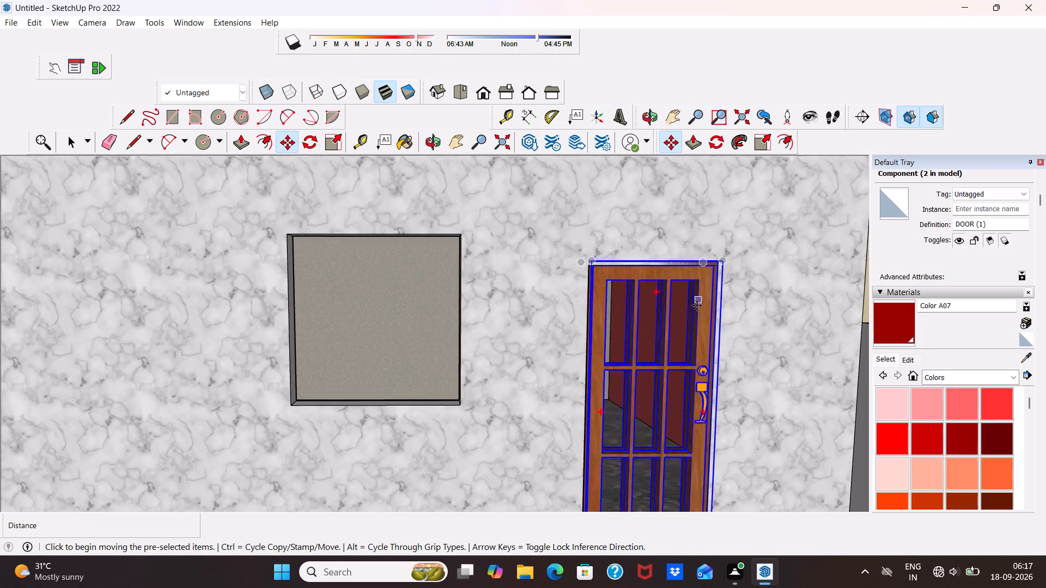
Examine the ground-floor door's fit at its lower corner, from below and from the front of the house.
scroll(697, 305, "down", 5)
middle_click_drag(650, 298, 636, 343)
scroll(615, 391, "down", 1)
scroll(602, 462, "up", 6)
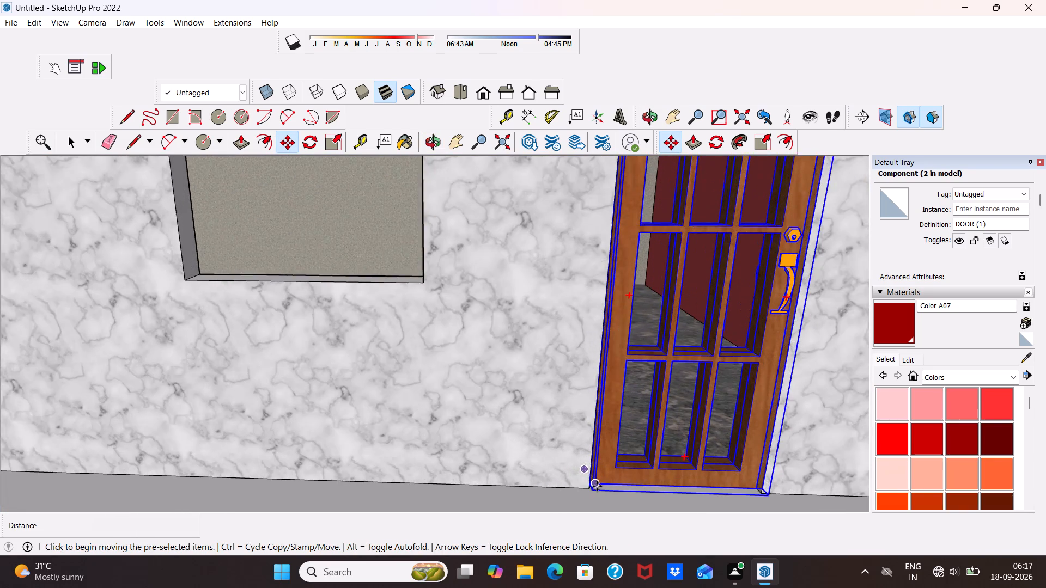
scroll(597, 486, "up", 2)
left_click(594, 485)
scroll(592, 442, "down", 4)
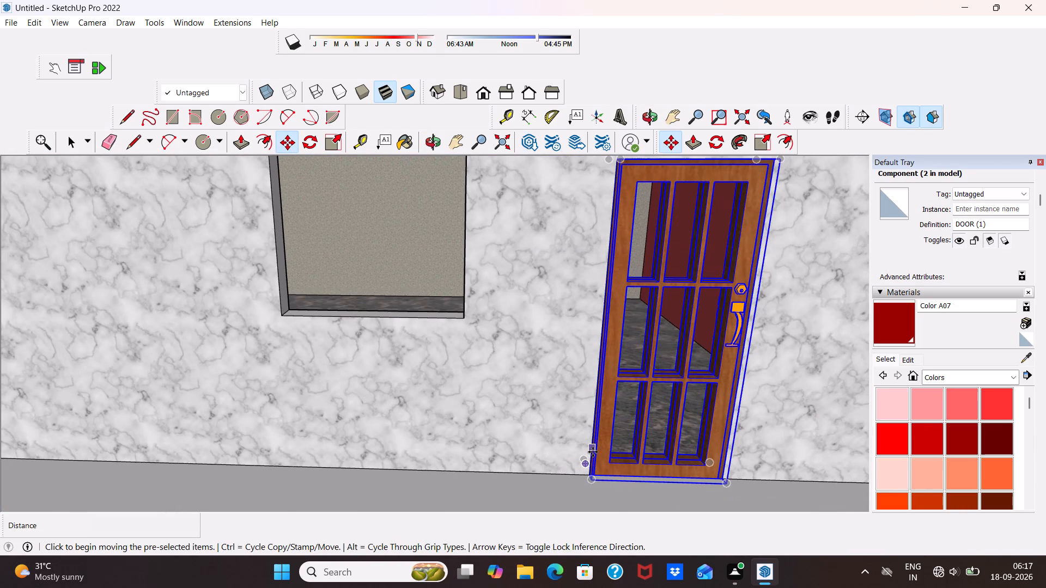
scroll(593, 452, "up", 2)
scroll(592, 448, "down", 6)
scroll(618, 382, "up", 3)
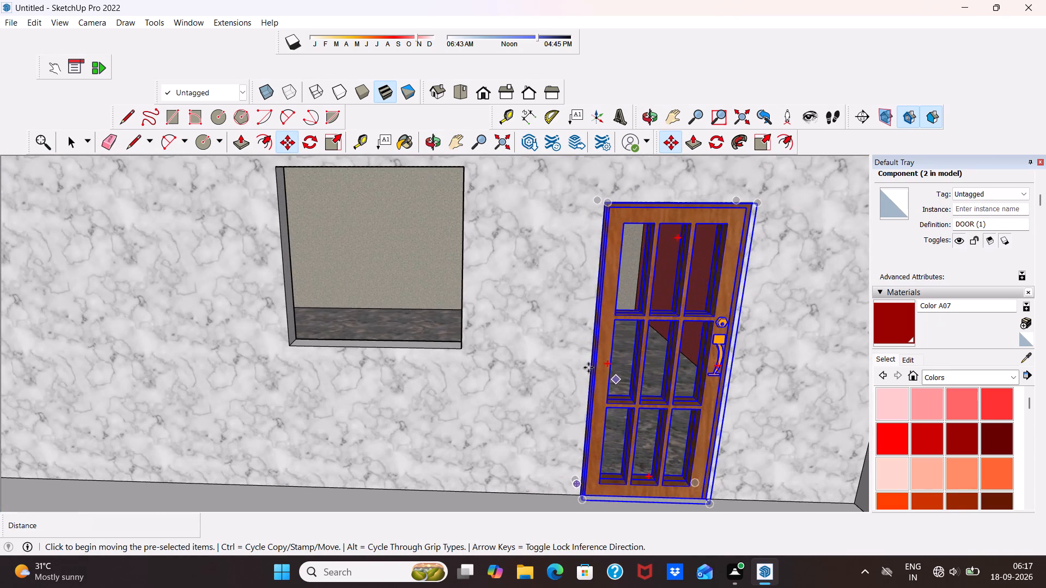
key("space")
left_click(537, 418)
middle_click_drag(586, 404, 586, 403)
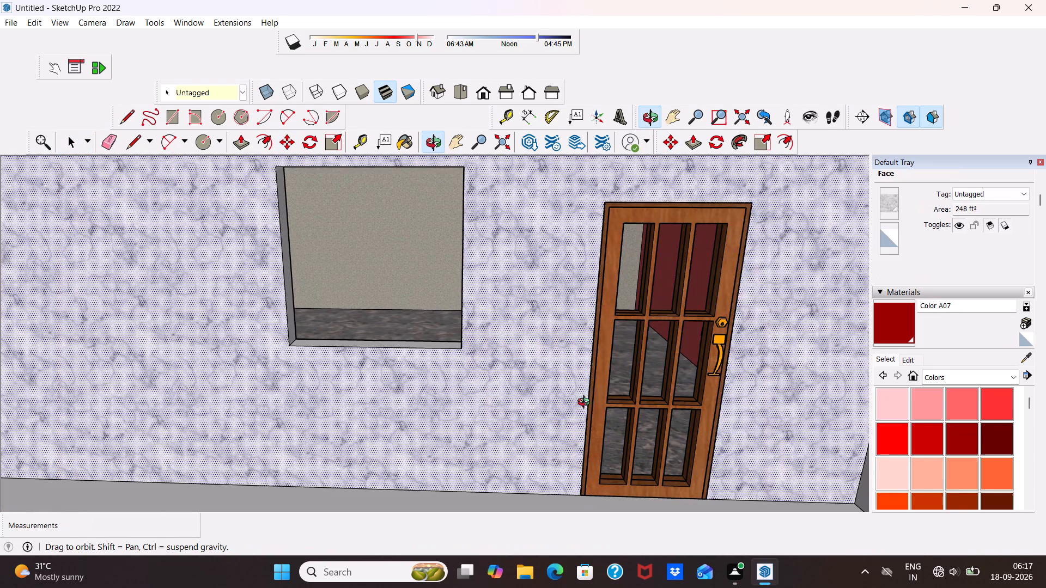
middle_click_drag(586, 403, 646, 297)
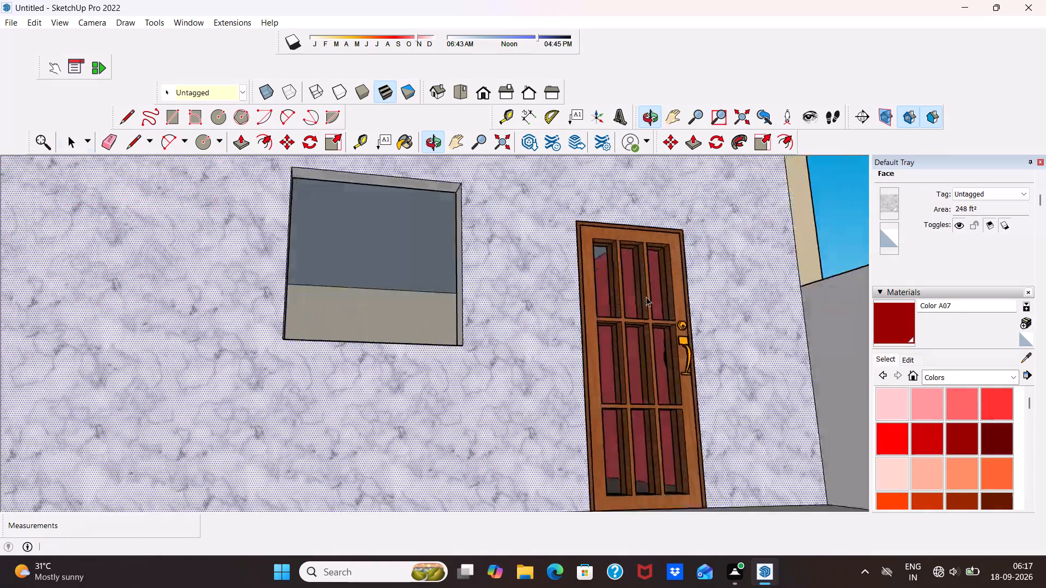
scroll(635, 289, "down", 5)
scroll(565, 292, "down", 4)
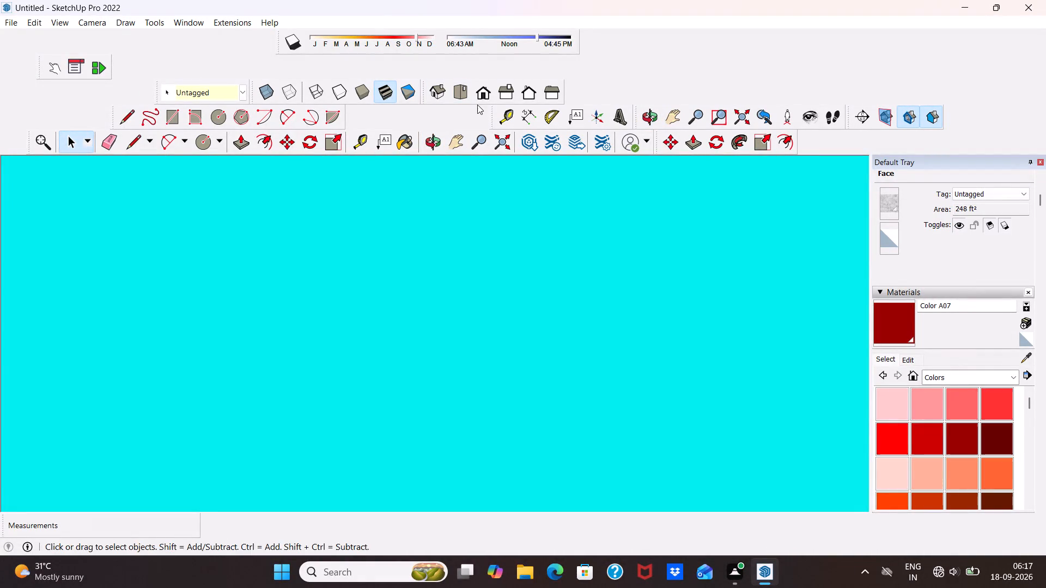
left_click(486, 84)
scroll(482, 167, "down", 10)
scroll(495, 297, "down", 5)
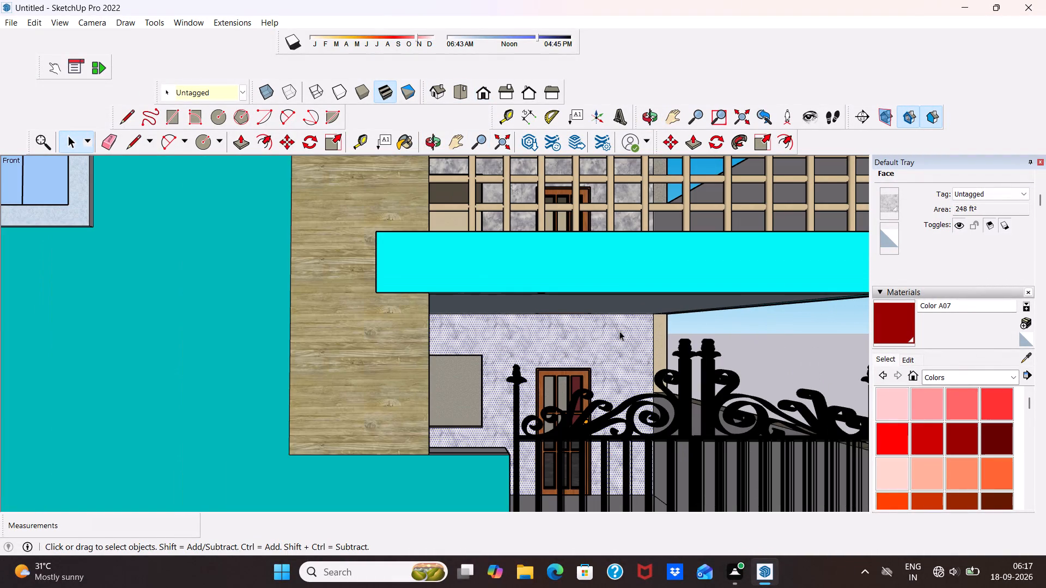
left_click(732, 337)
scroll(603, 311, "down", 6)
middle_click_drag(594, 305, 593, 305)
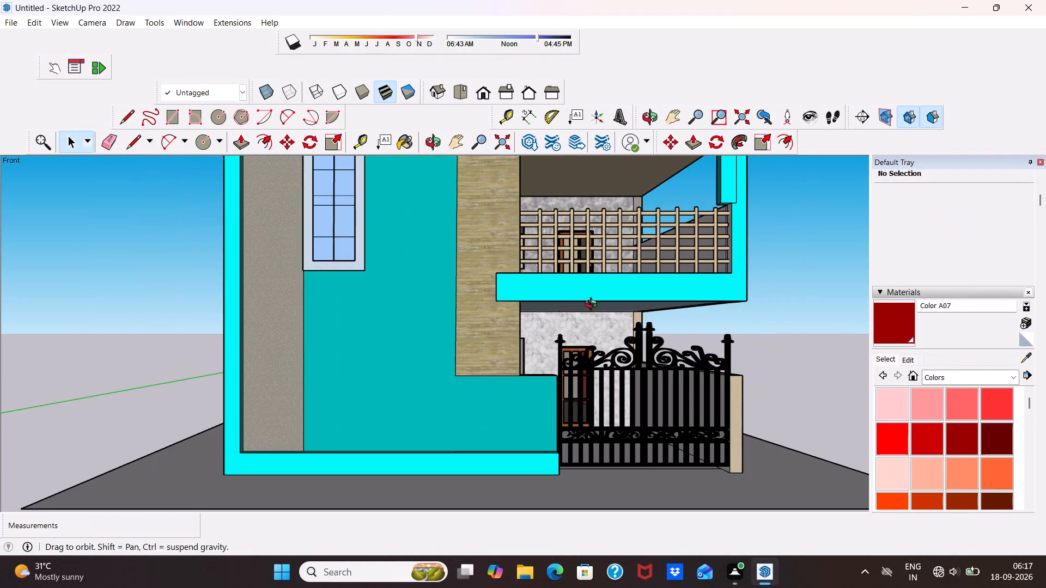
middle_click_drag(593, 305, 545, 344)
scroll(545, 344, "up", 4)
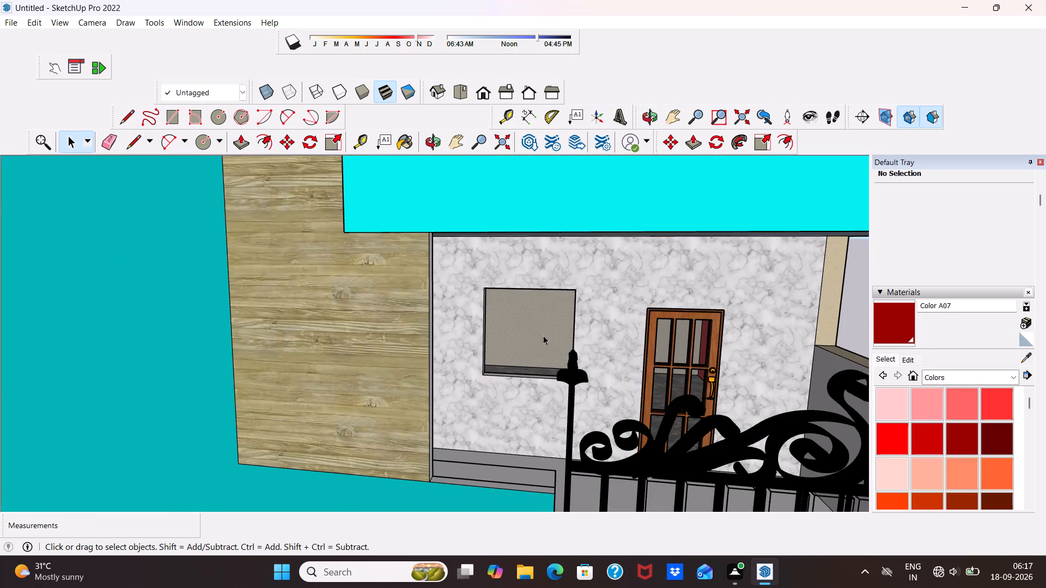
scroll(543, 334, "up", 3)
scroll(470, 297, "down", 2)
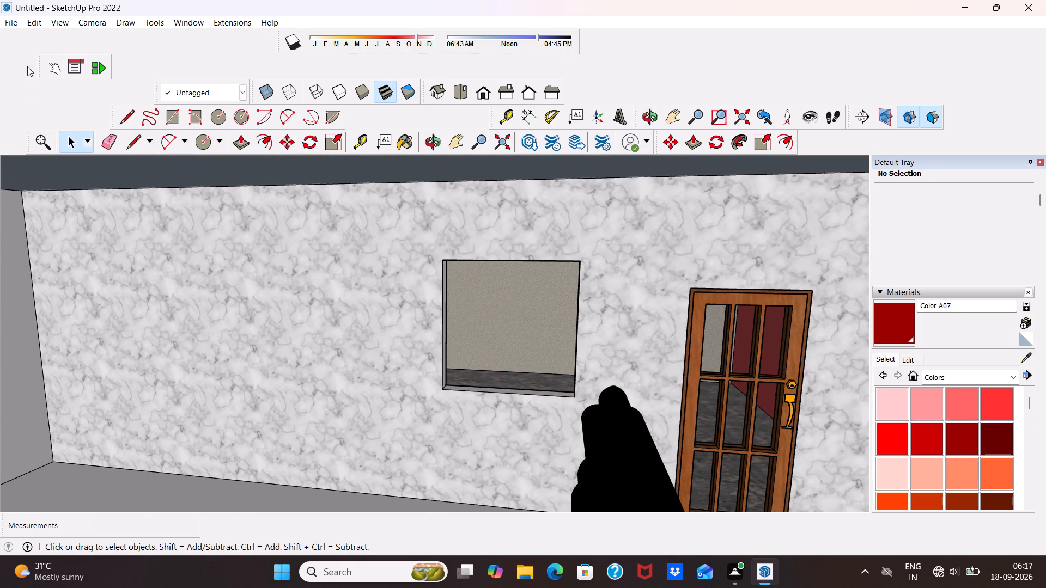
Import the FIXED+GLASS+WINDOW+WITH+TRANSOM model and place it over the ground-floor window opening in the marble wall.
left_click(11, 19)
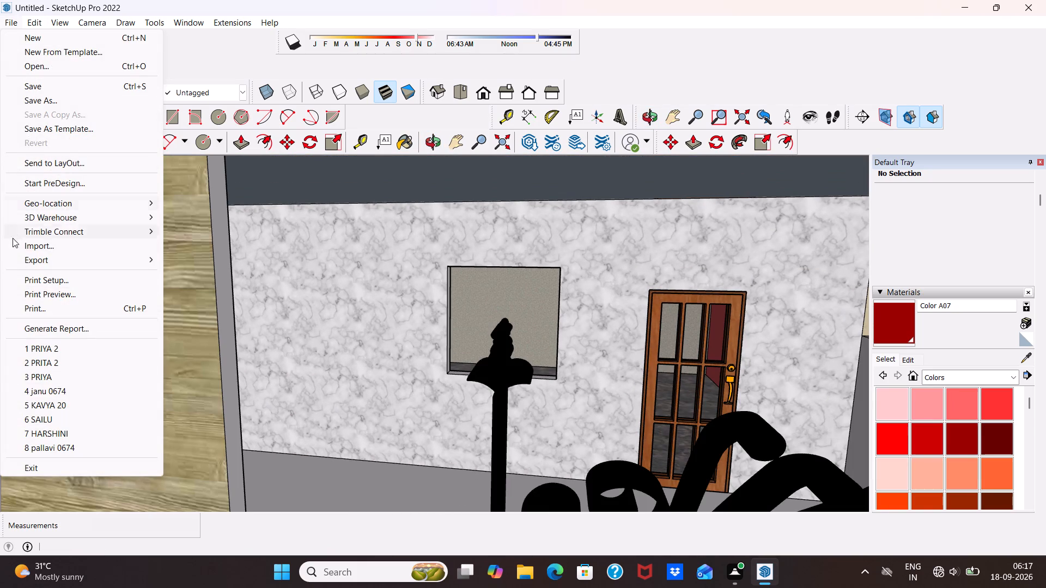
left_click(30, 247)
scroll(416, 313, "down", 1)
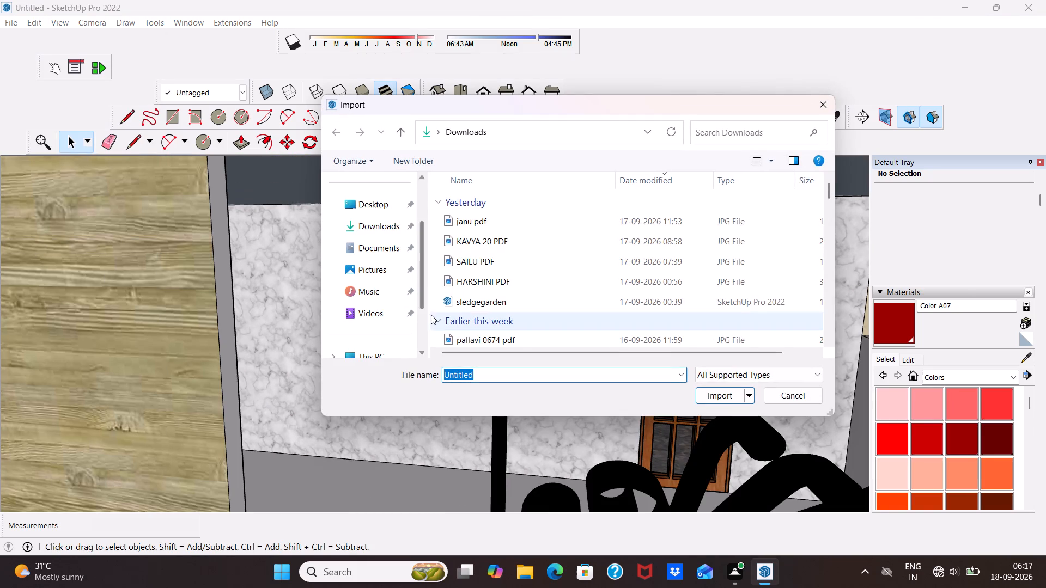
scroll(454, 313, "down", 5)
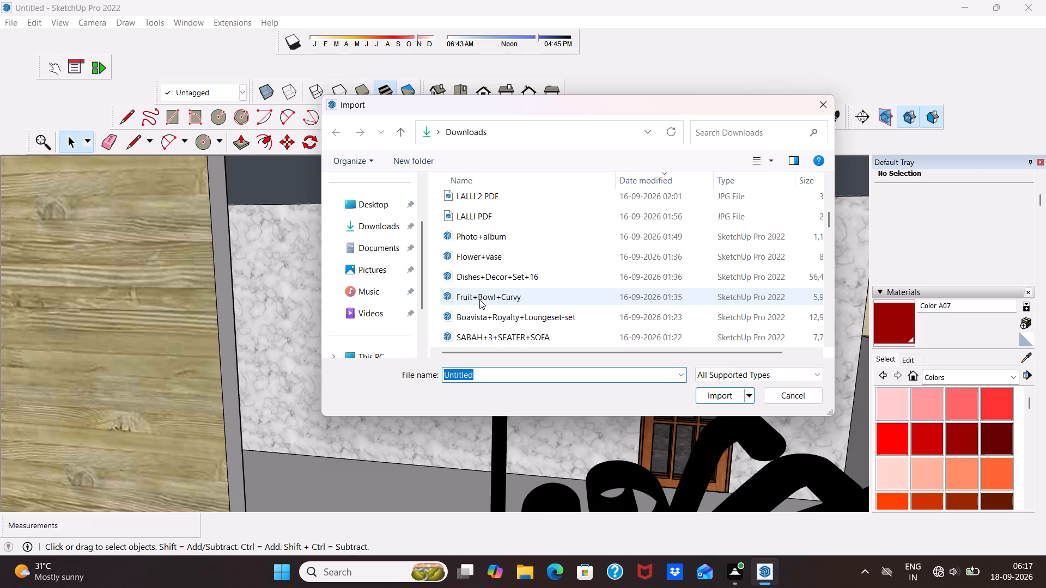
scroll(476, 329, "down", 1)
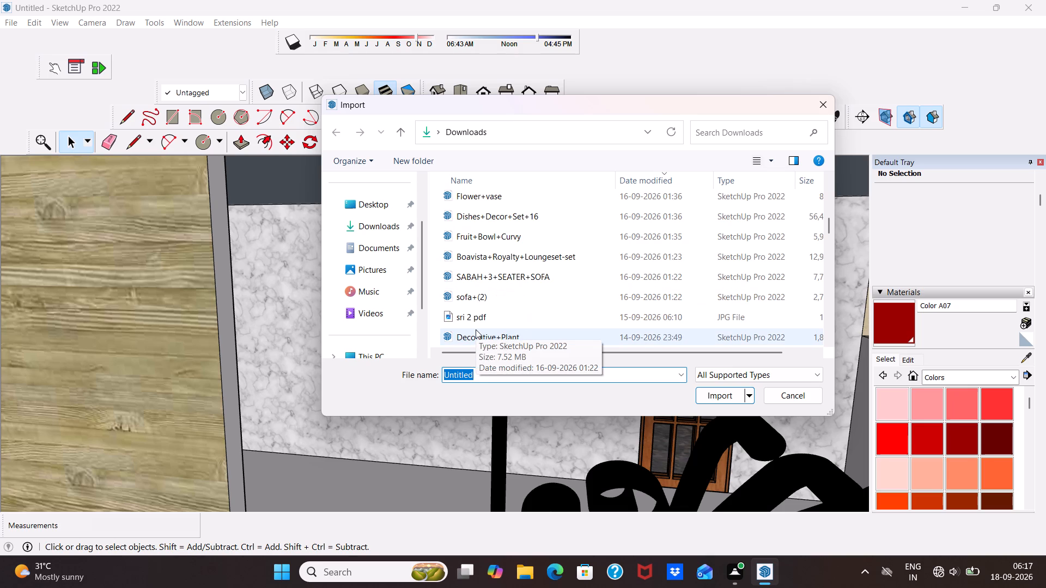
scroll(476, 329, "down", 1)
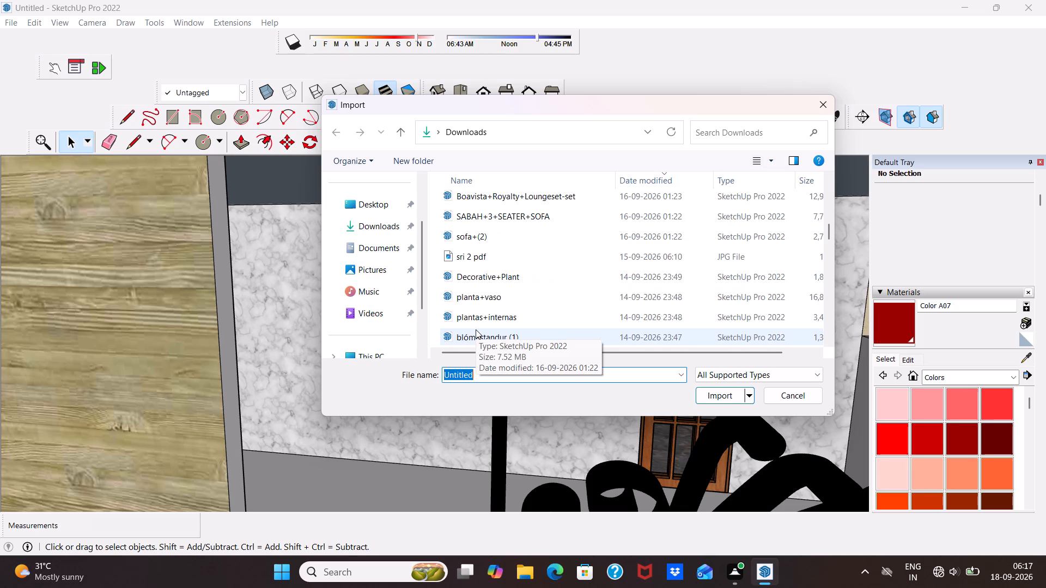
scroll(476, 329, "down", 6)
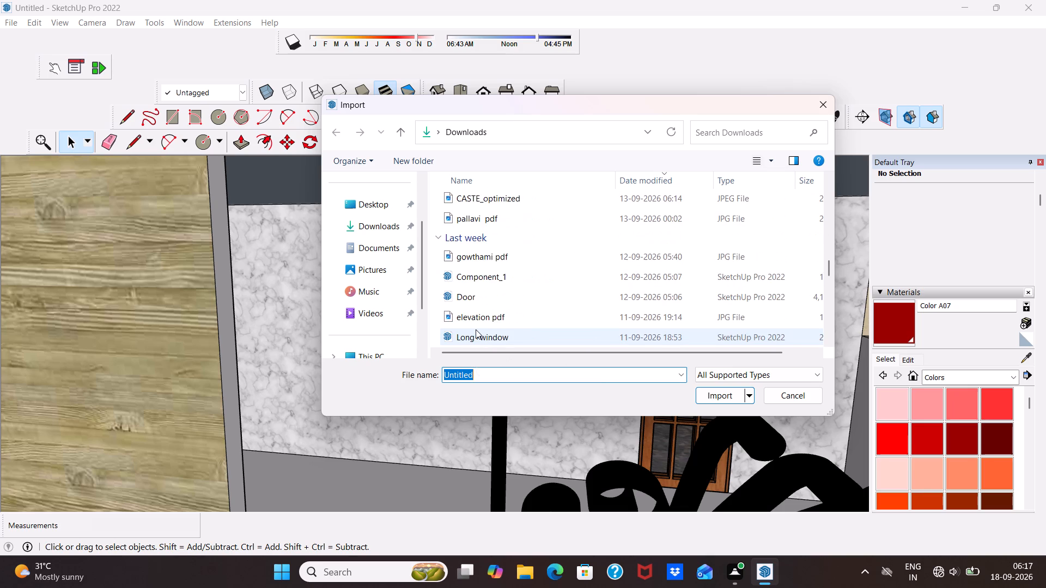
scroll(476, 329, "down", 2)
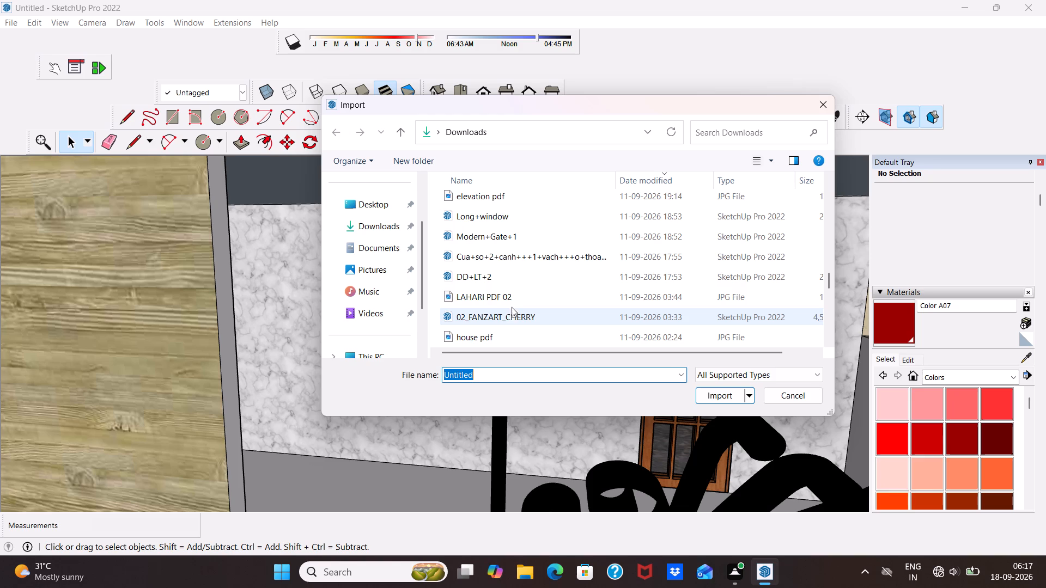
scroll(512, 307, "down", 1)
left_click(511, 298)
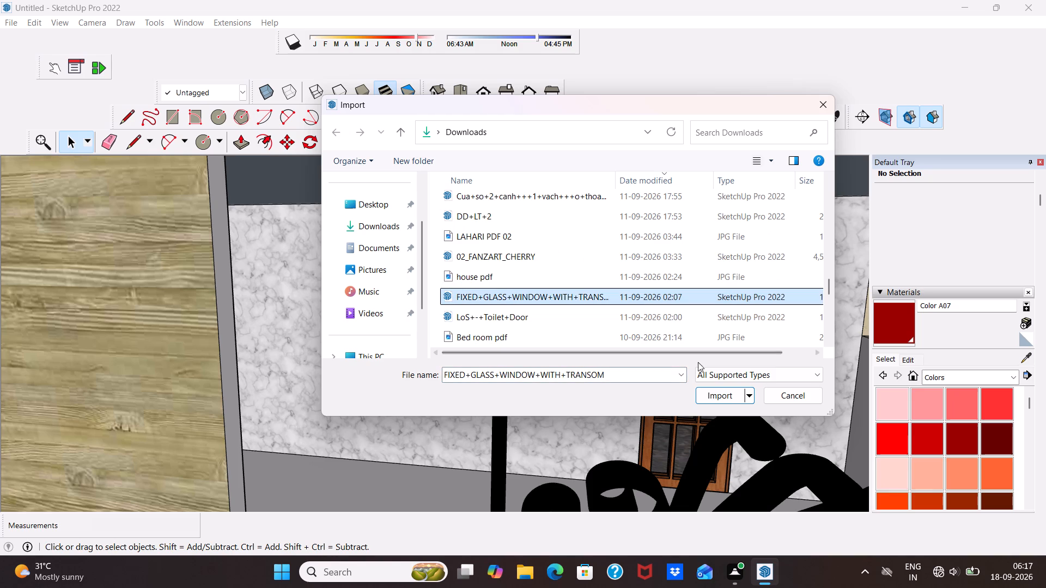
left_click(727, 397)
scroll(473, 344, "down", 3)
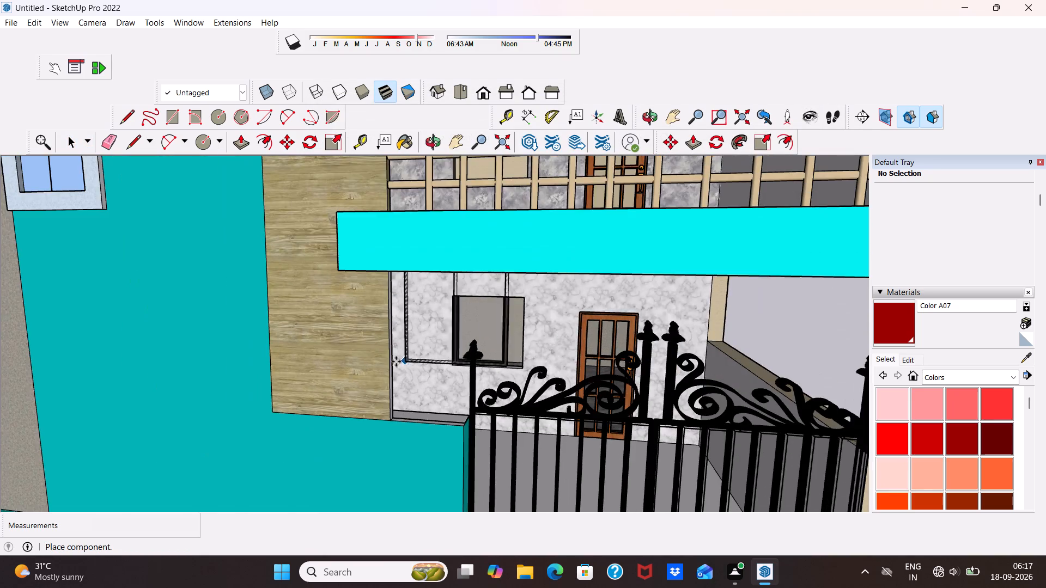
scroll(399, 352, "up", 8)
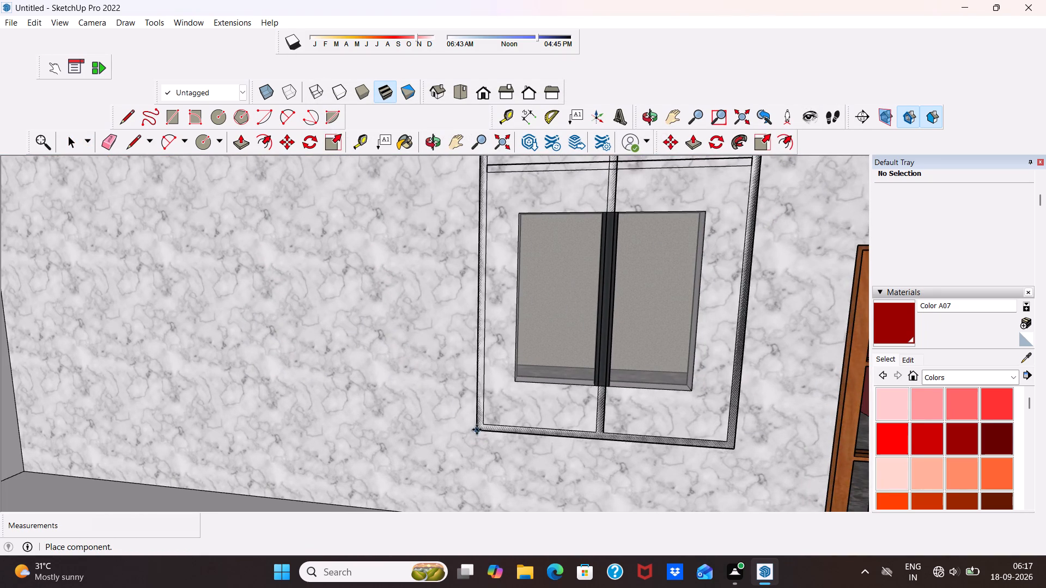
left_click(479, 407)
Move the imported window by its lower corner about 2' down the marble wall, clear of the ceiling.
scroll(470, 395, "down", 4)
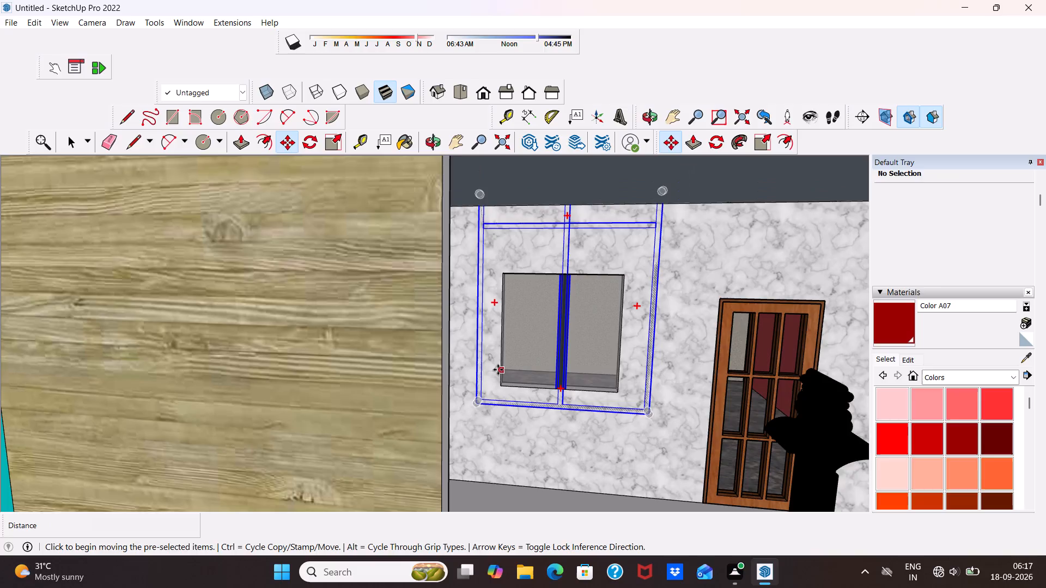
scroll(498, 370, "down", 3)
left_click_drag(482, 395, 473, 408)
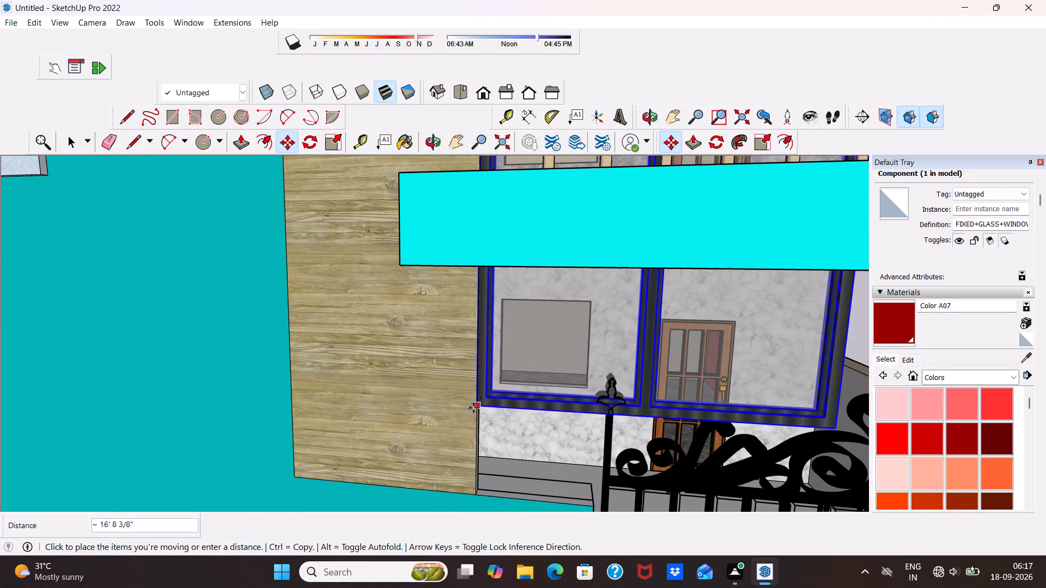
left_click_drag(473, 408, 465, 415)
scroll(515, 367, "down", 5)
scroll(554, 353, "up", 10)
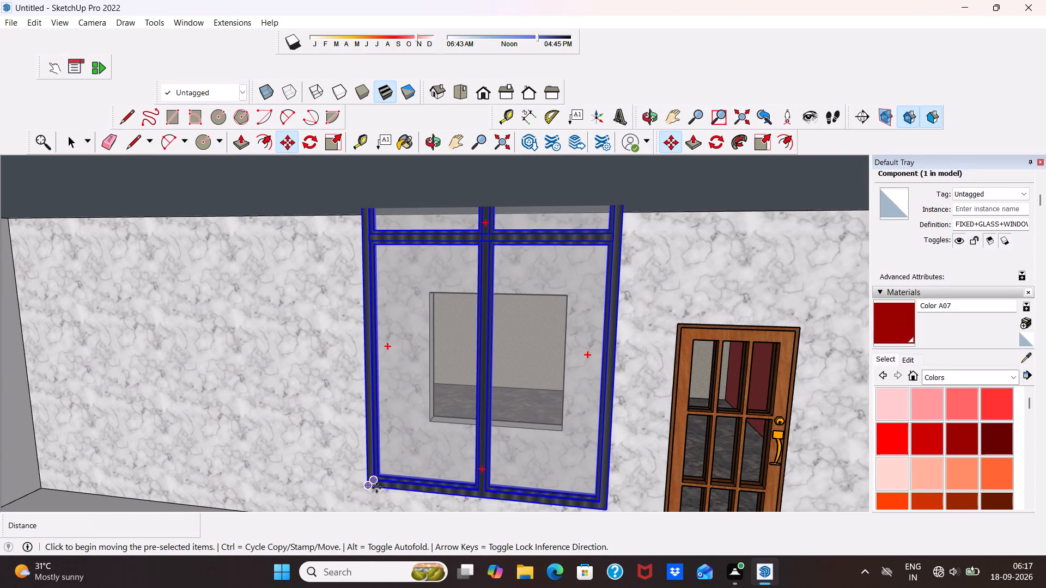
left_click_drag(367, 487, 363, 516)
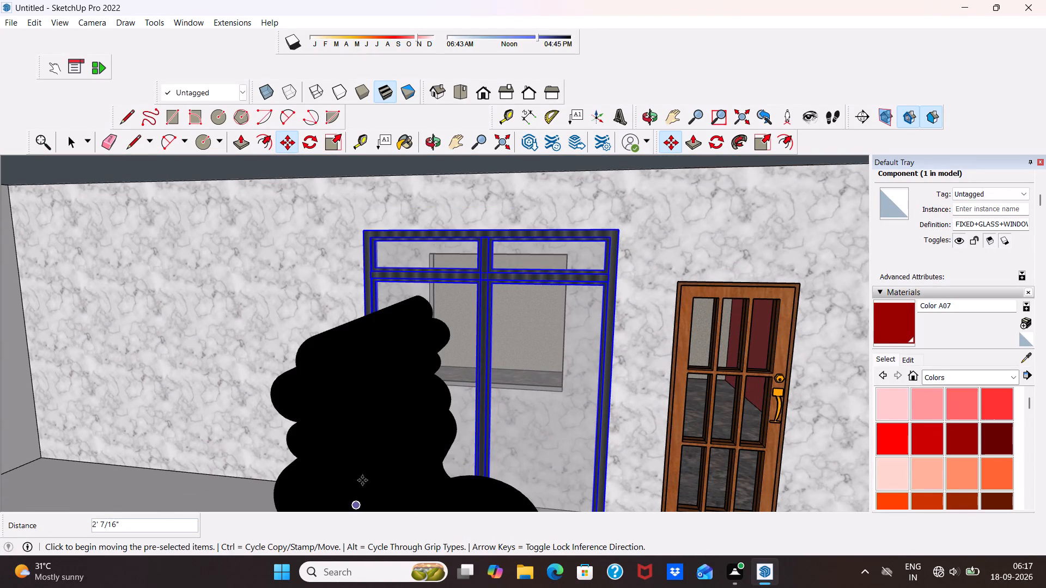
scroll(497, 324, "down", 4)
scroll(454, 250, "up", 1)
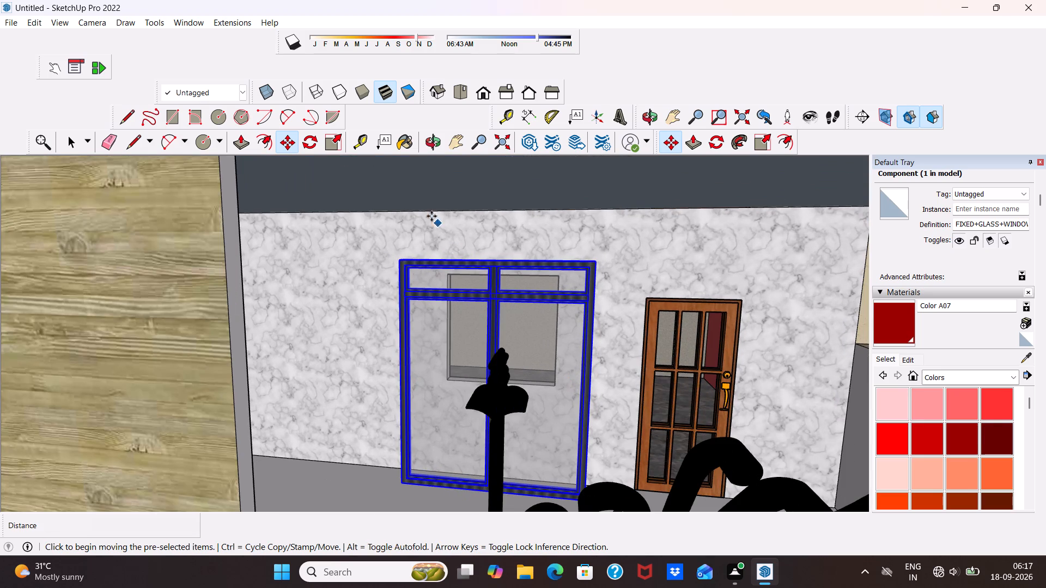
Scale the window uniformly by 0.89 from its upper corner and by 0.61 from its opposite lower corner.
left_click(332, 136)
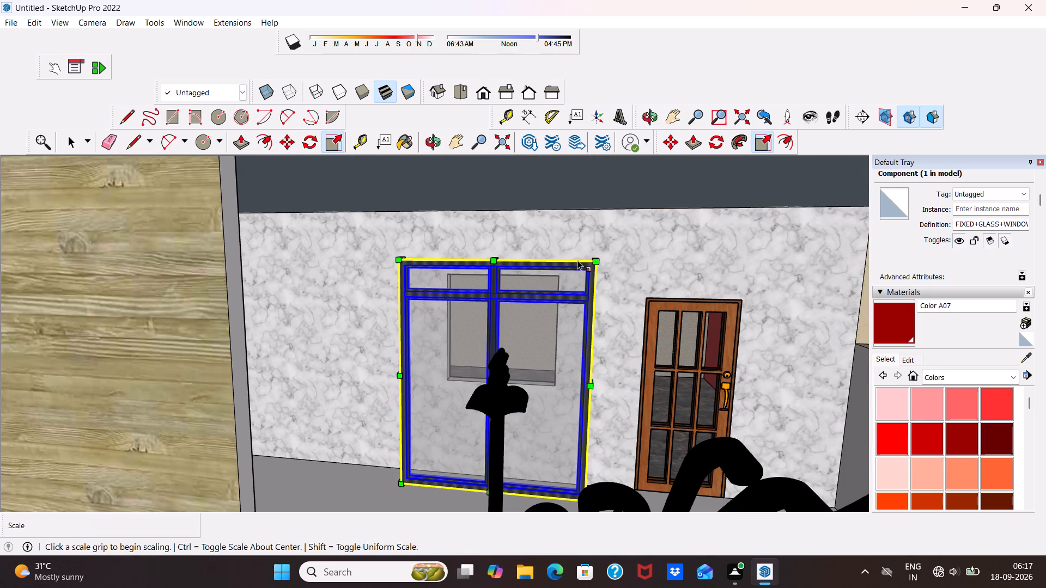
left_click_drag(592, 256, 567, 267)
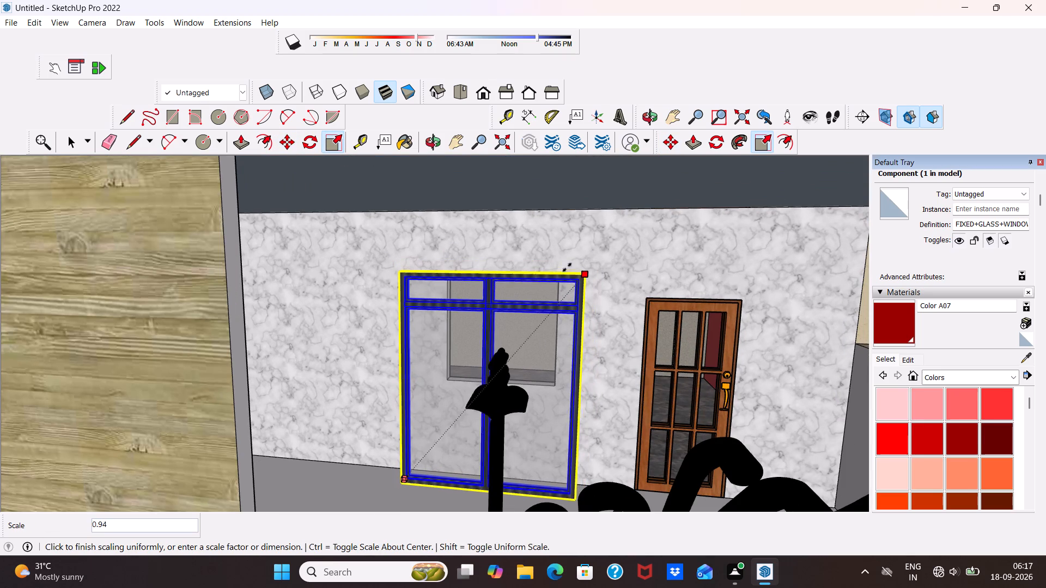
left_click_drag(567, 267, 548, 269)
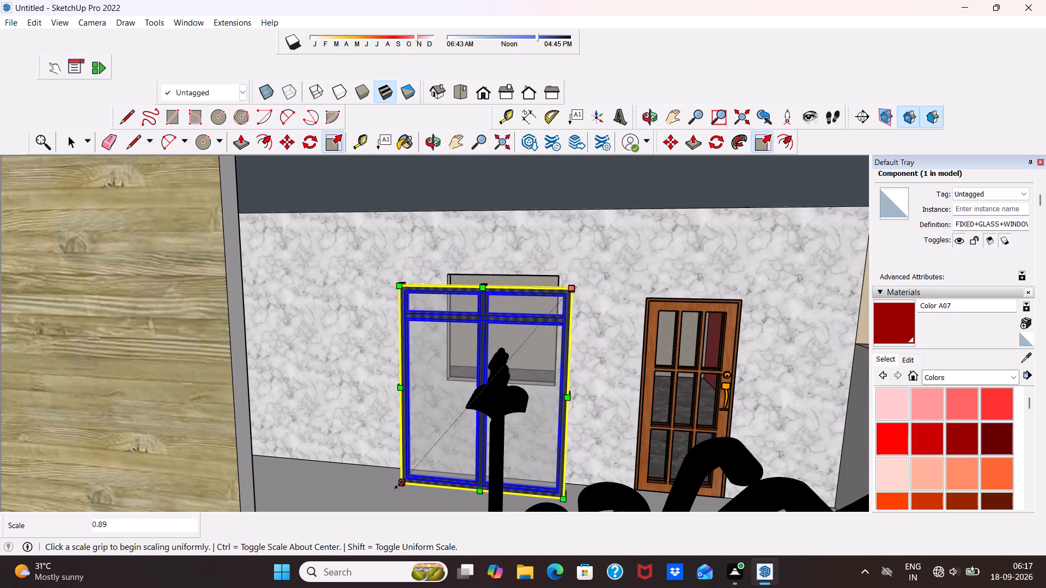
left_click_drag(399, 485, 405, 363)
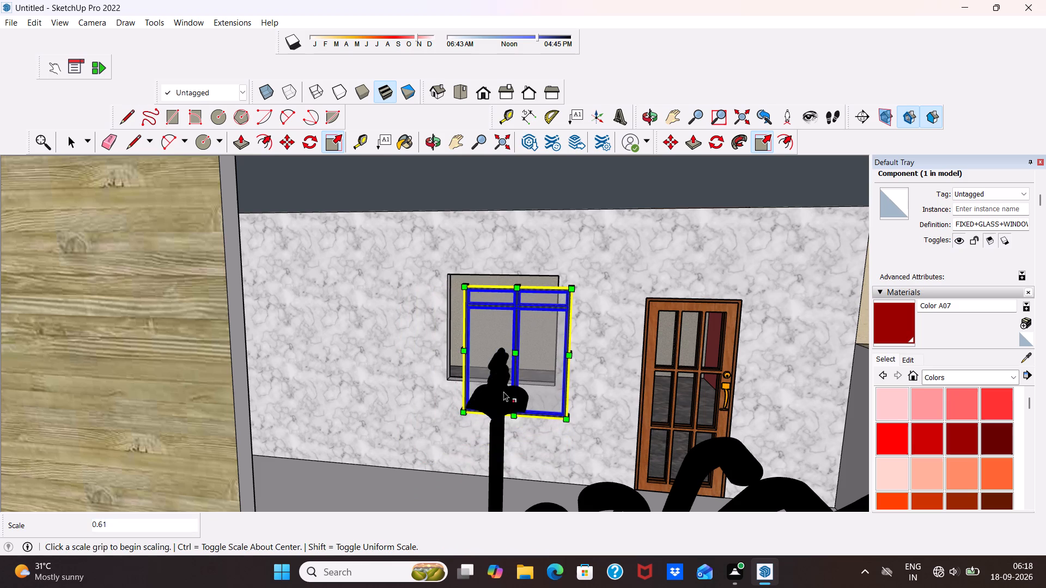
scroll(556, 379, "up", 4)
Scale the window by its side grip along the red and green axes to roughly match the opening's width.
left_click_drag(580, 344, 565, 339)
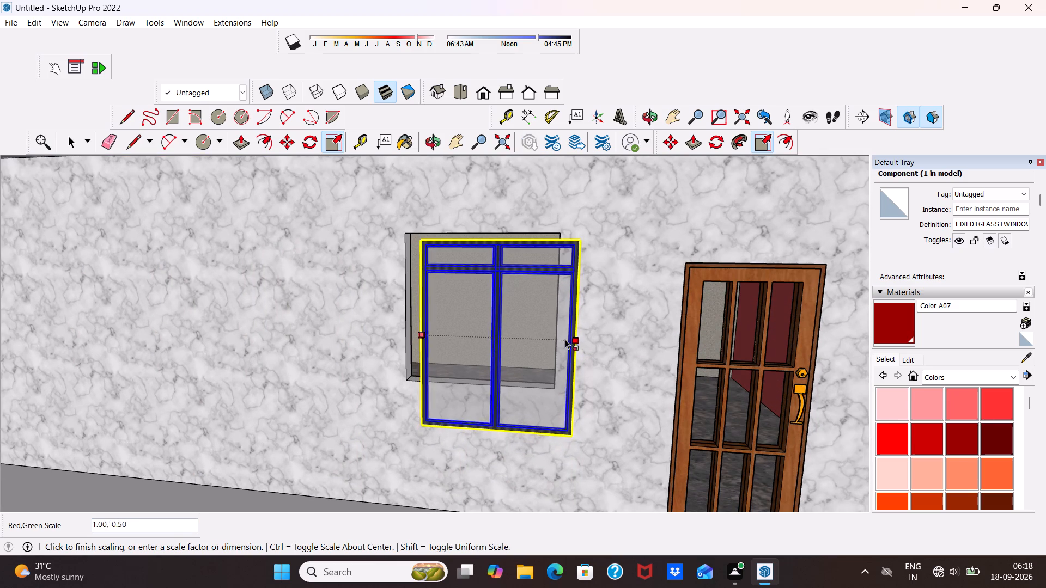
left_click_drag(565, 339, 552, 334)
scroll(542, 358, "up", 4)
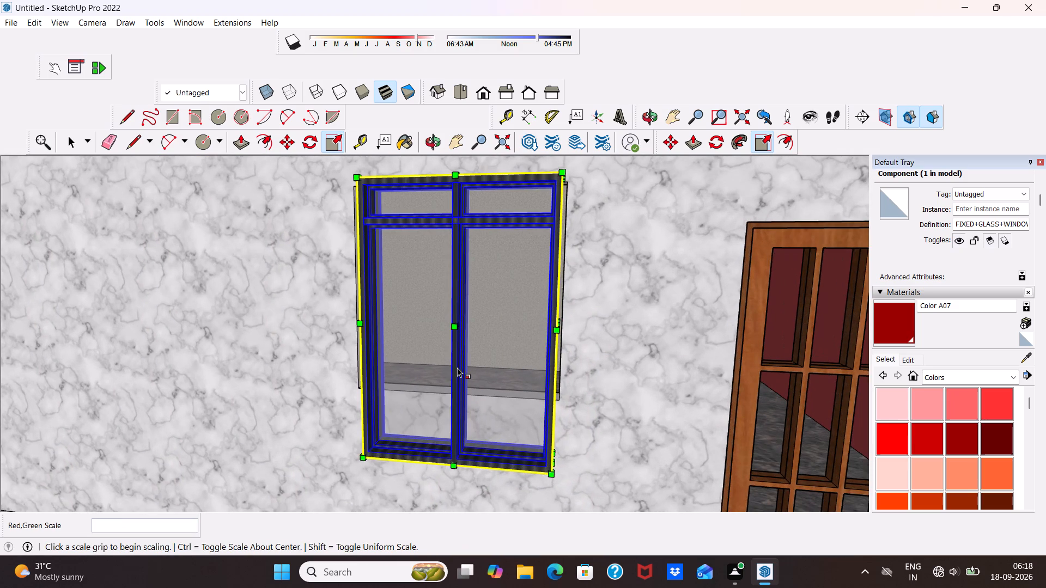
scroll(457, 367, "up", 3)
scroll(408, 390, "up", 3)
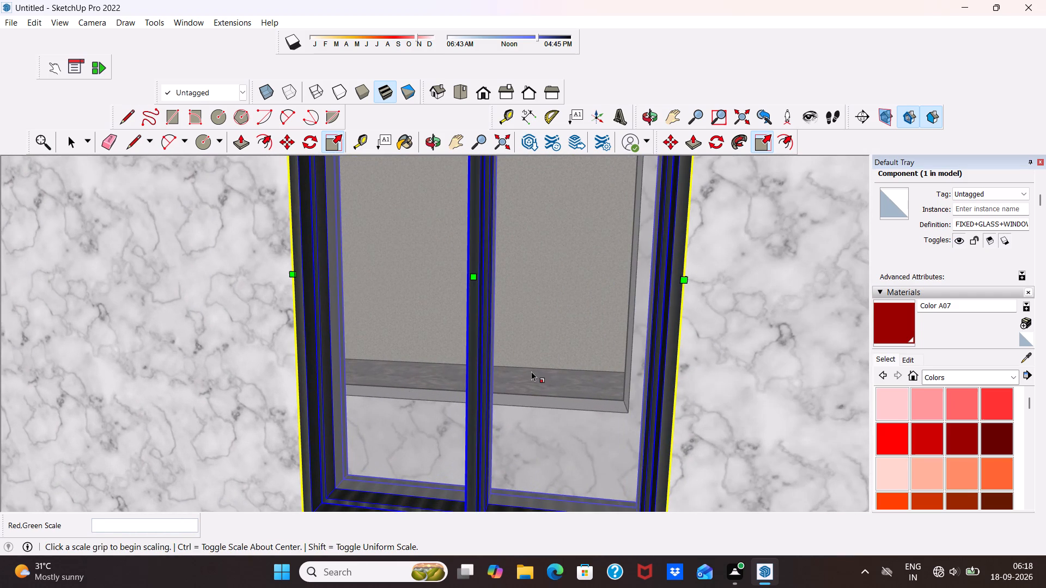
Undo the last red-green scaling of the imported transom window.
key("ctrl+z")
left_click_drag(526, 385, 619, 405, "ctrl")
scroll(701, 391, "up", 3)
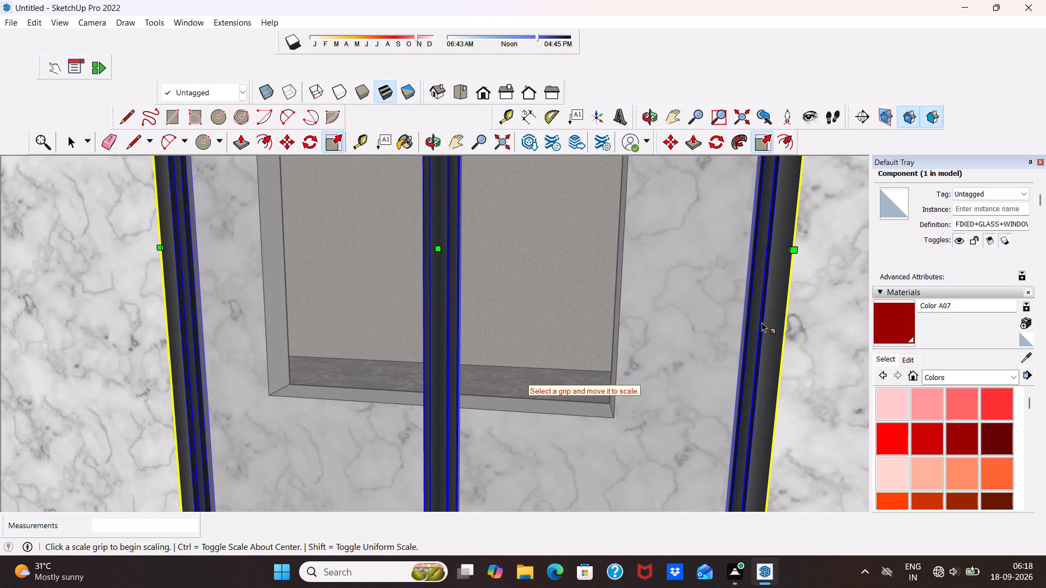
Narrow the window slightly along the red axis using its side grip.
middle_click_drag(762, 322, 577, 351)
scroll(807, 321, "up", 2)
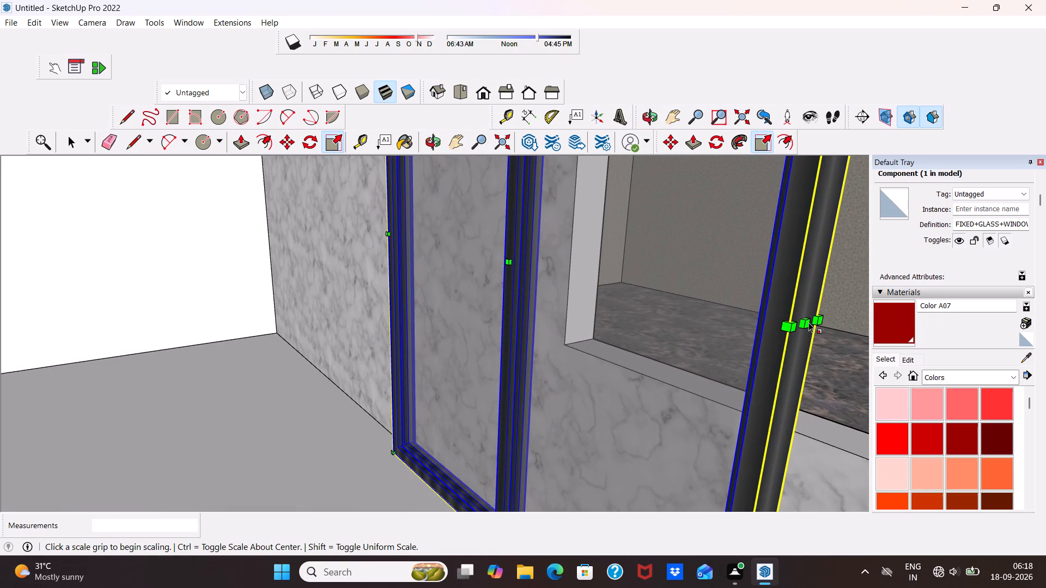
left_click_drag(809, 323, 779, 287)
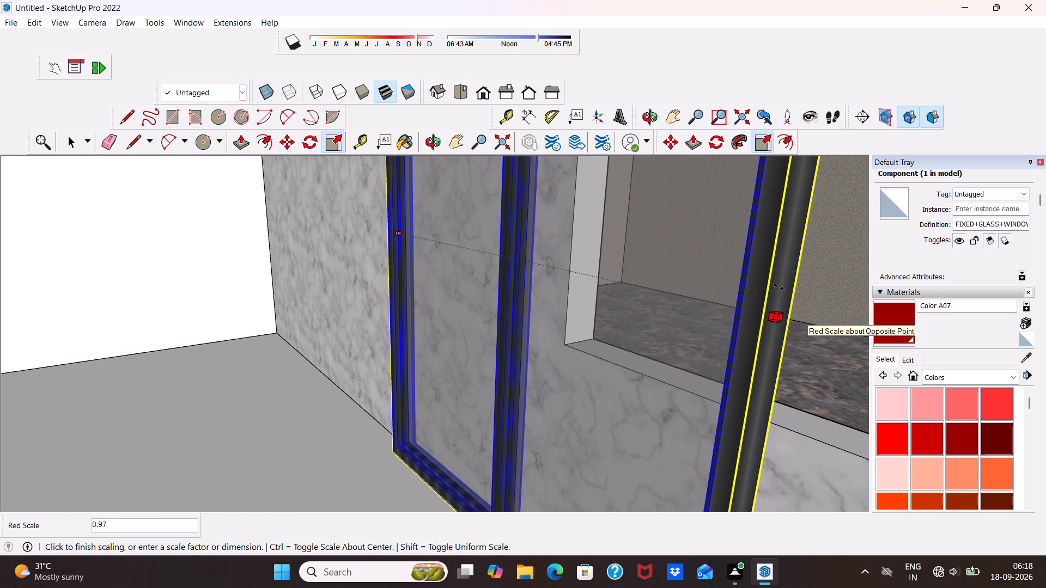
left_click_drag(779, 287, 764, 265)
Scale the window uniformly by 1.09 and 0.83, and shrink it again from a lower corner until it is shorter than the opening.
middle_click_drag(701, 286, 783, 244)
scroll(759, 230, "down", 4)
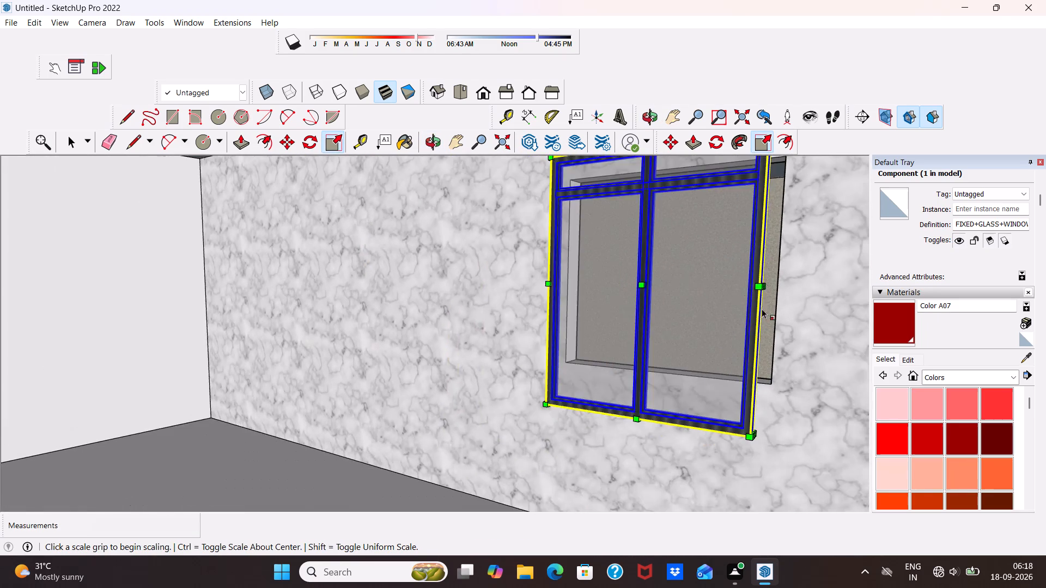
scroll(762, 309, "down", 8)
scroll(669, 298, "up", 3)
scroll(670, 298, "down", 3)
middle_click_drag(504, 331, 538, 330)
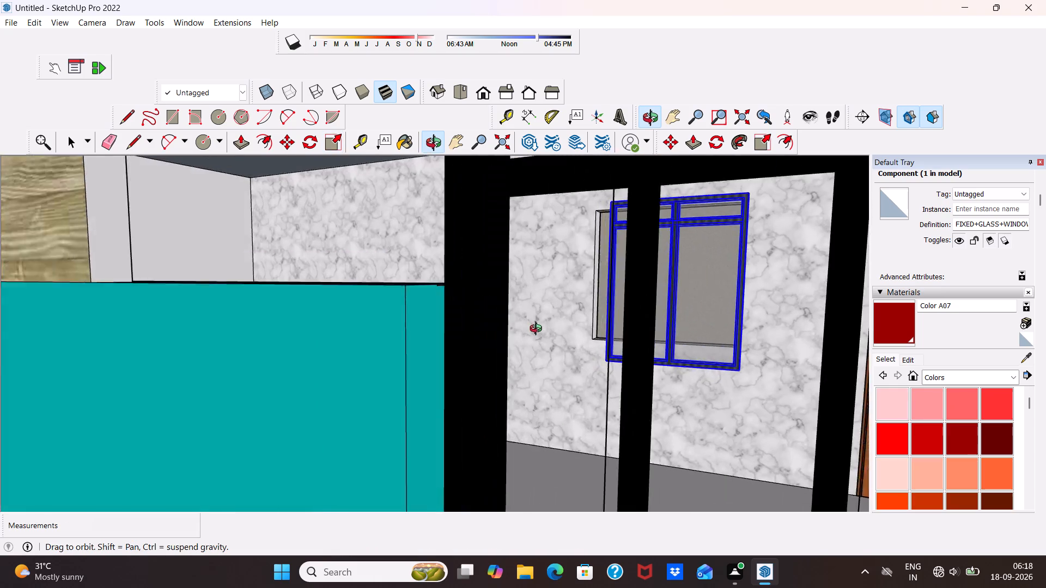
middle_click_drag(538, 330, 579, 360)
scroll(734, 253, "up", 3)
scroll(621, 218, "up", 4)
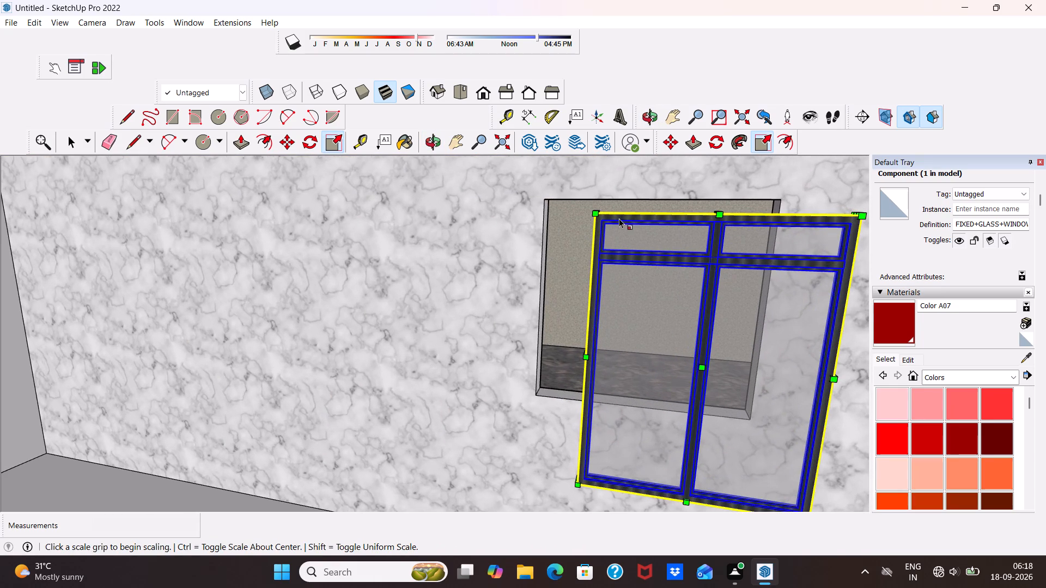
left_click_drag(596, 213, 557, 201)
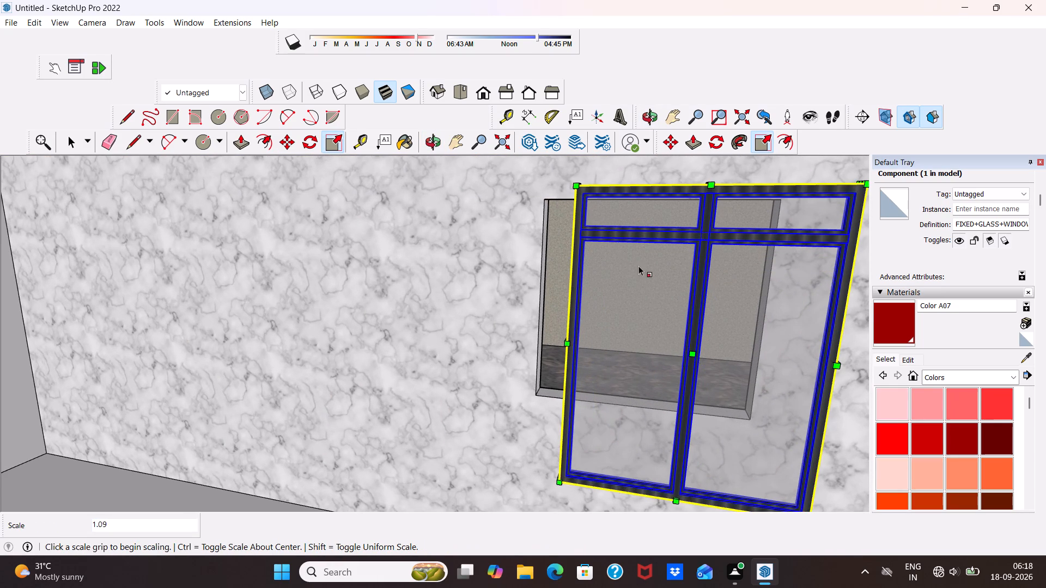
scroll(634, 290, "down", 3)
left_click_drag(574, 444, 544, 381)
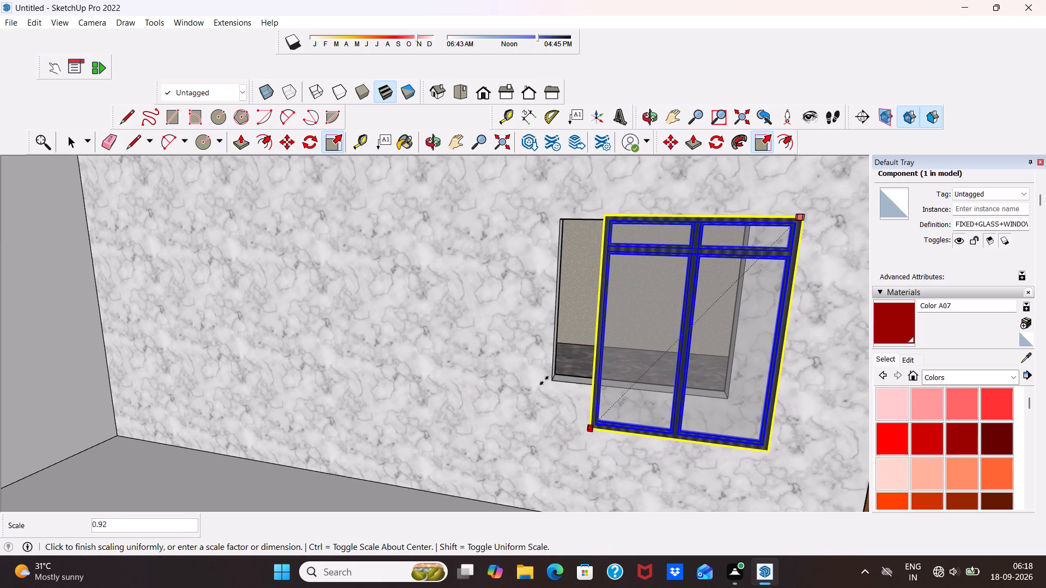
left_click_drag(544, 381, 539, 344)
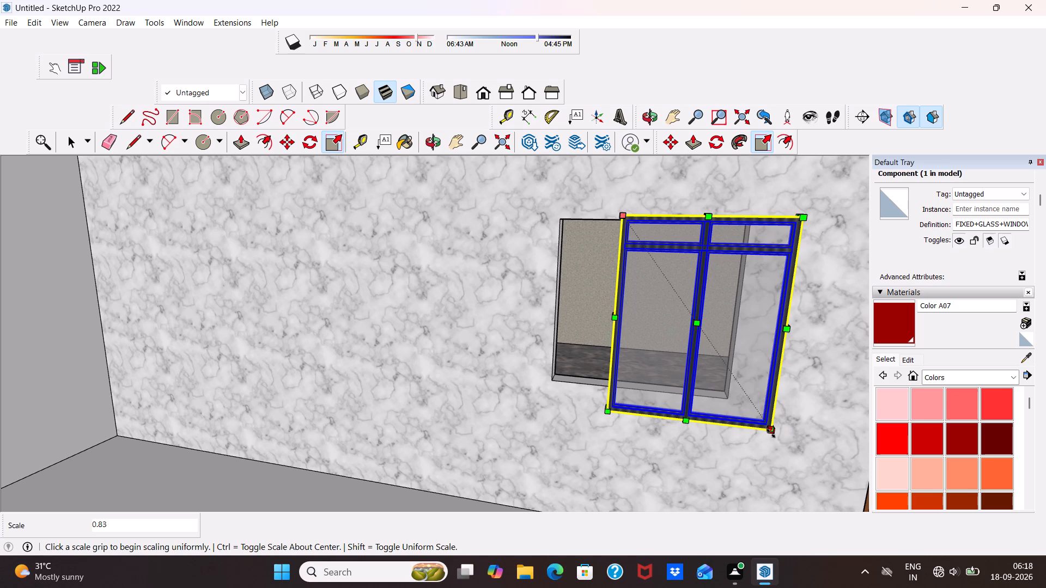
left_click_drag(771, 433, 733, 384)
scroll(606, 347, "up", 4)
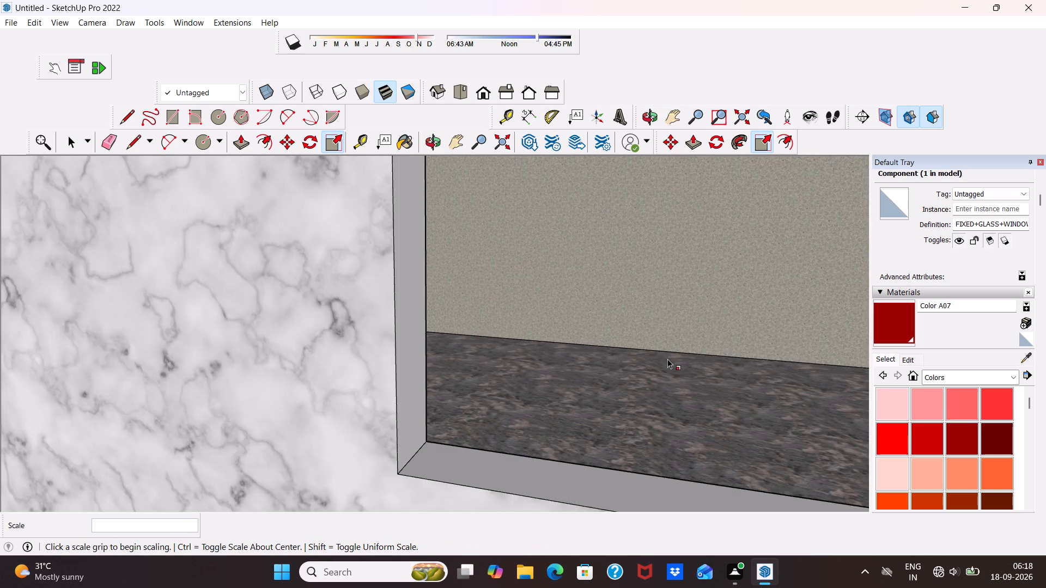
scroll(667, 359, "down", 5)
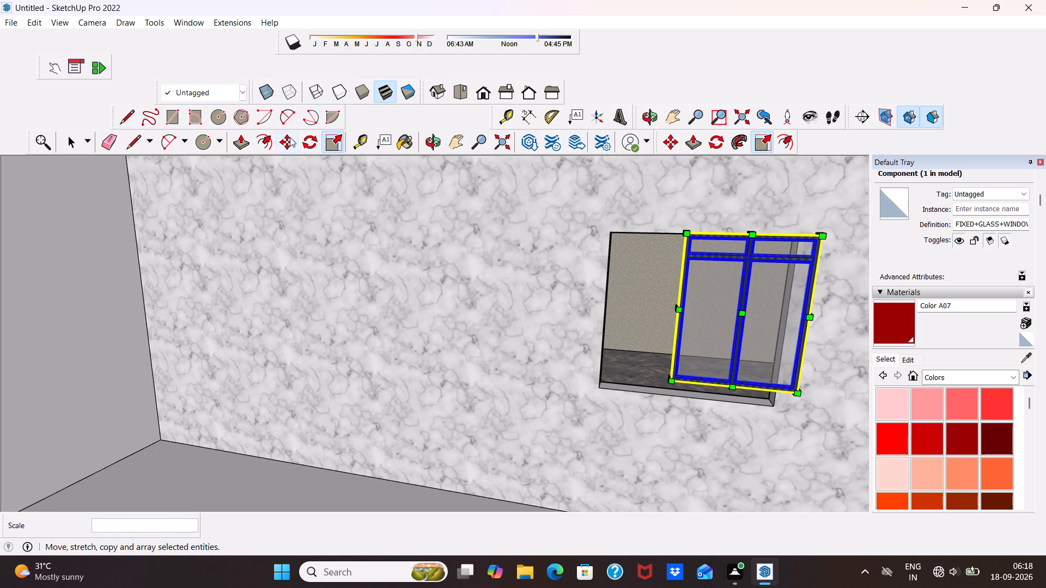
Move the window by its lower corner about 1' 6" sideways to line up with the opening's lower corner.
left_click(288, 137)
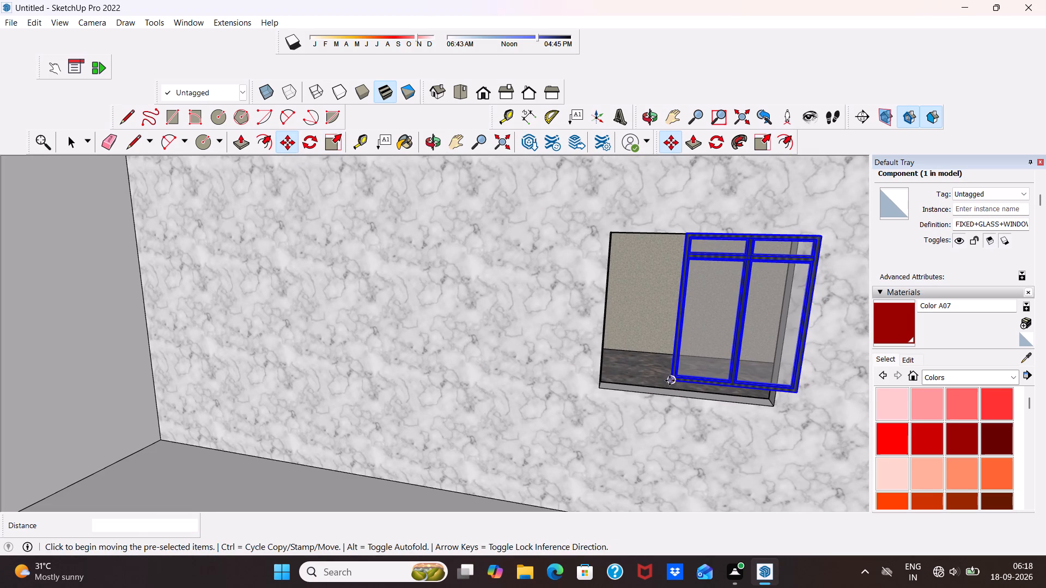
left_click_drag(670, 381, 600, 382)
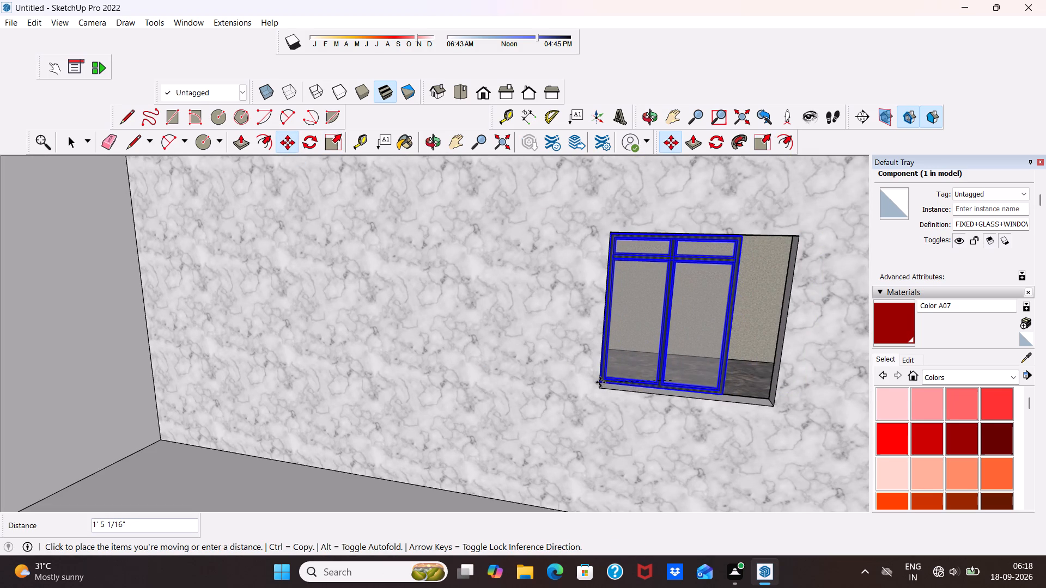
left_click_drag(600, 382, 600, 387)
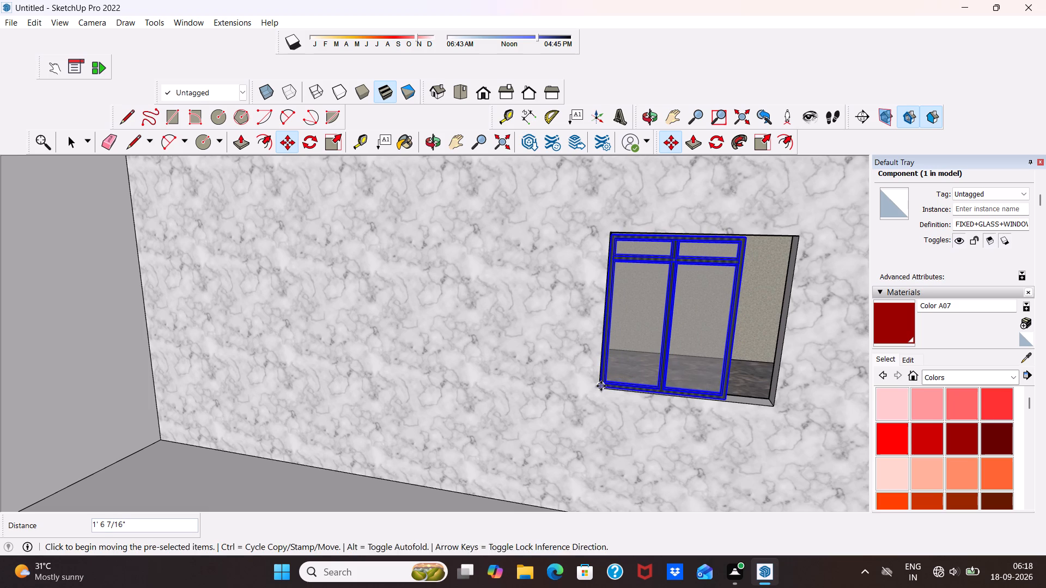
Move the window by its lower corner back to the marble wall and onto the opening's lower corner.
middle_click_drag(659, 345, 598, 344)
scroll(575, 399, "up", 1)
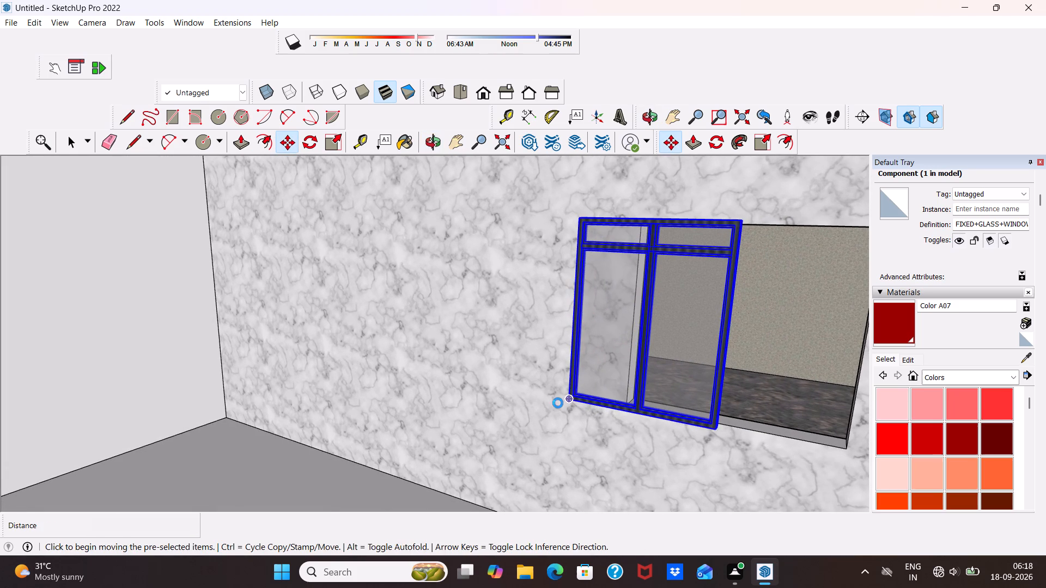
left_click_drag(569, 397, 645, 394)
scroll(645, 394, "up", 13)
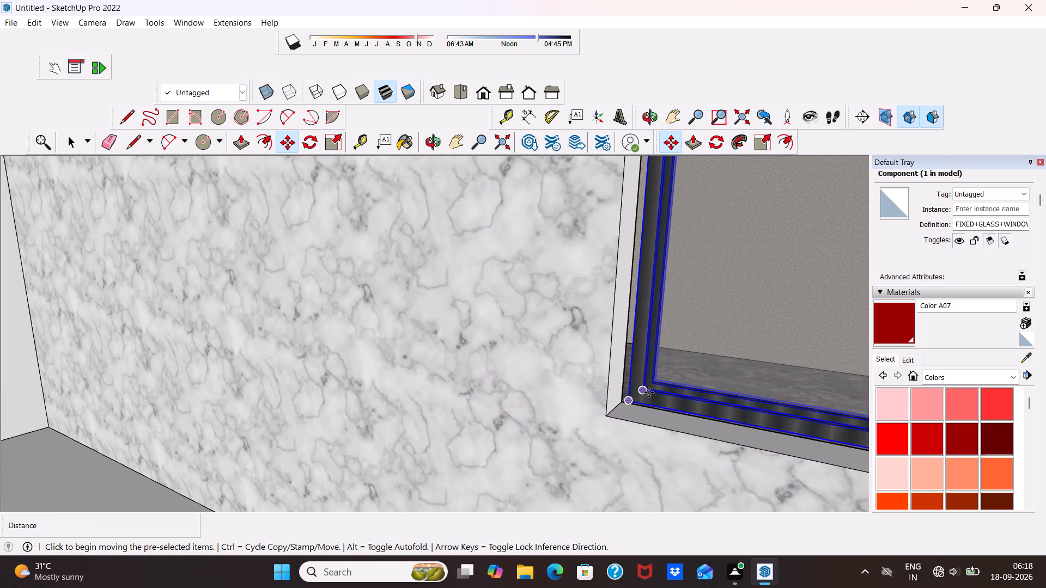
left_click_drag(626, 400, 619, 415)
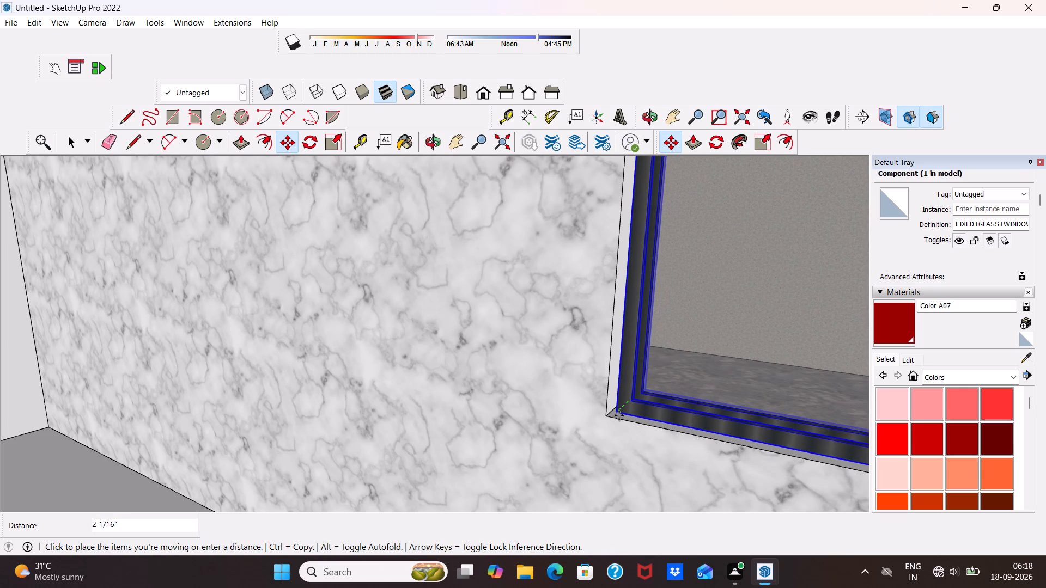
left_click_drag(619, 415, 607, 410)
Enlarge the window uniformly from its upper corner, finishing with a 1.08 scale, until its top meets the opening's top edge.
scroll(636, 389, "down", 3)
middle_click_drag(668, 399, 691, 404)
scroll(759, 348, "down", 4)
middle_click_drag(814, 367, 636, 379)
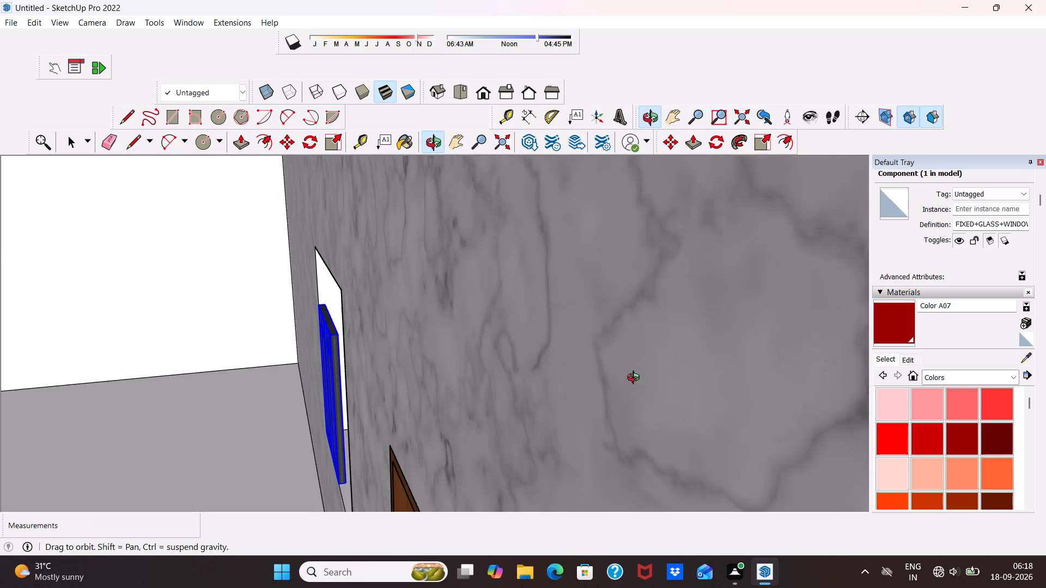
middle_click_drag(636, 379, 728, 358)
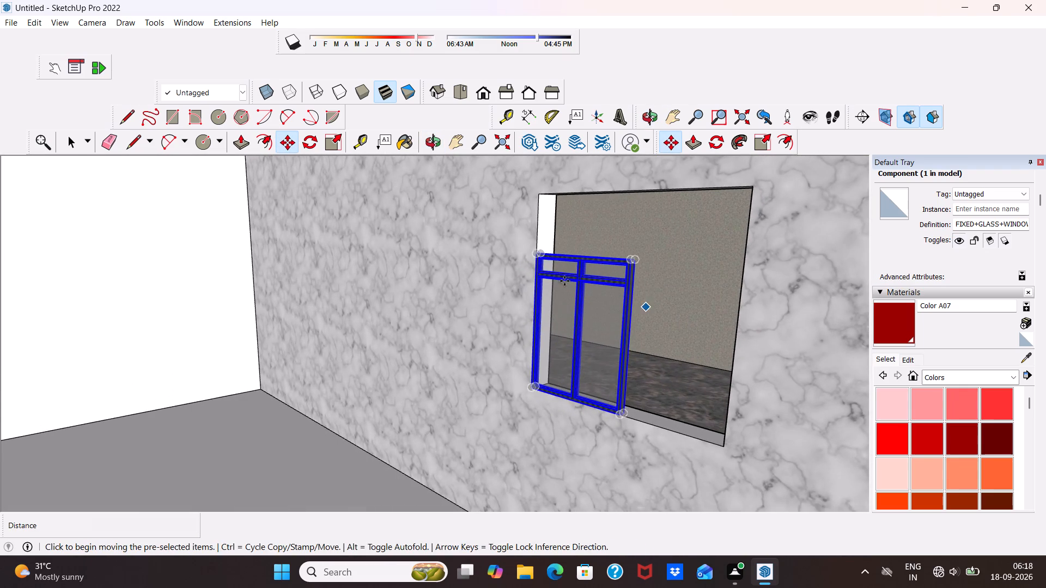
scroll(339, 220, "up", 1)
left_click(334, 137)
scroll(447, 326, "down", 3)
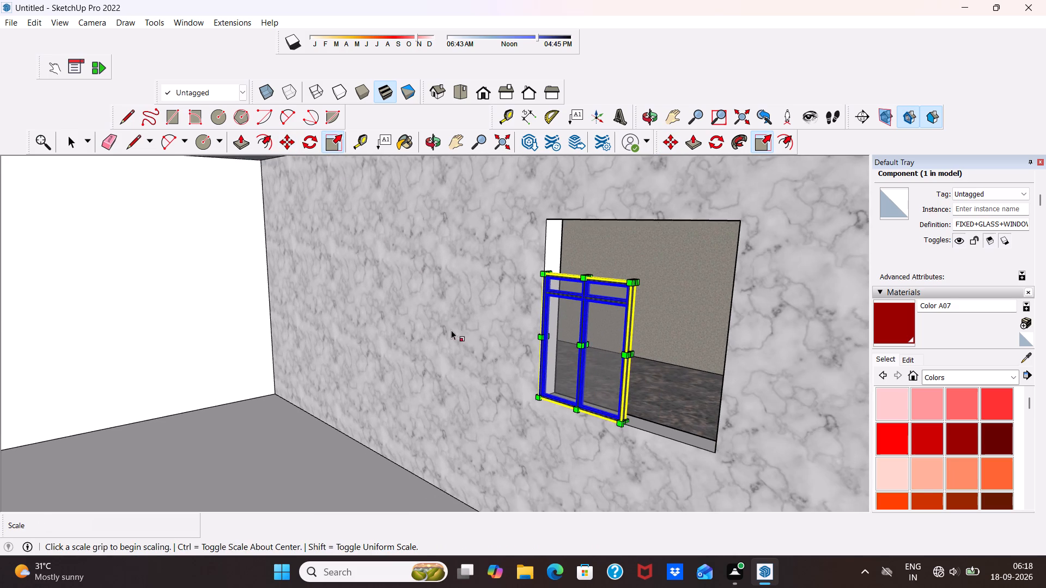
middle_click_drag(470, 344, 595, 353)
scroll(642, 293, "up", 3)
scroll(686, 269, "up", 3)
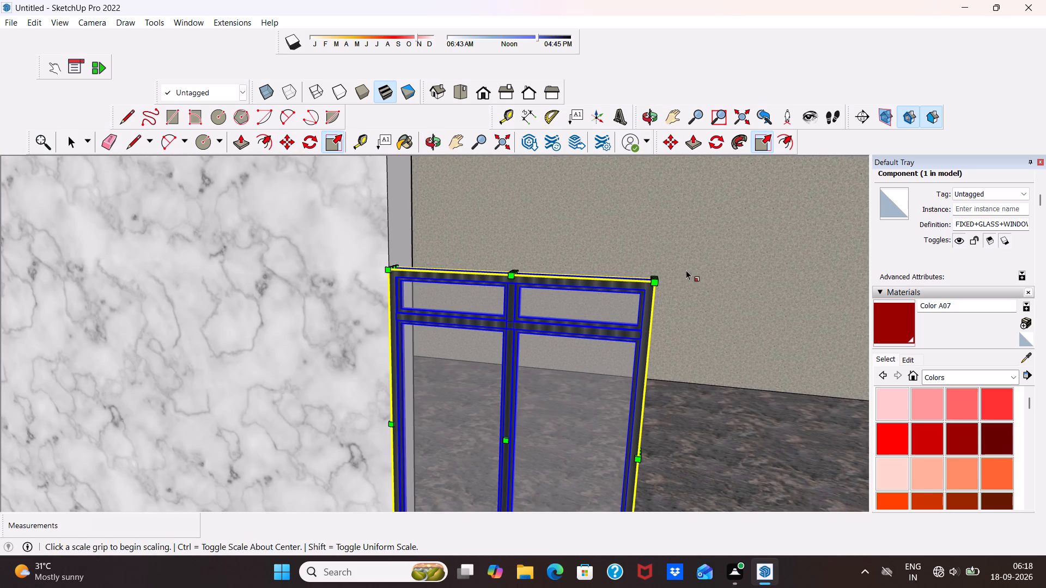
left_click_drag(656, 286, 786, 198)
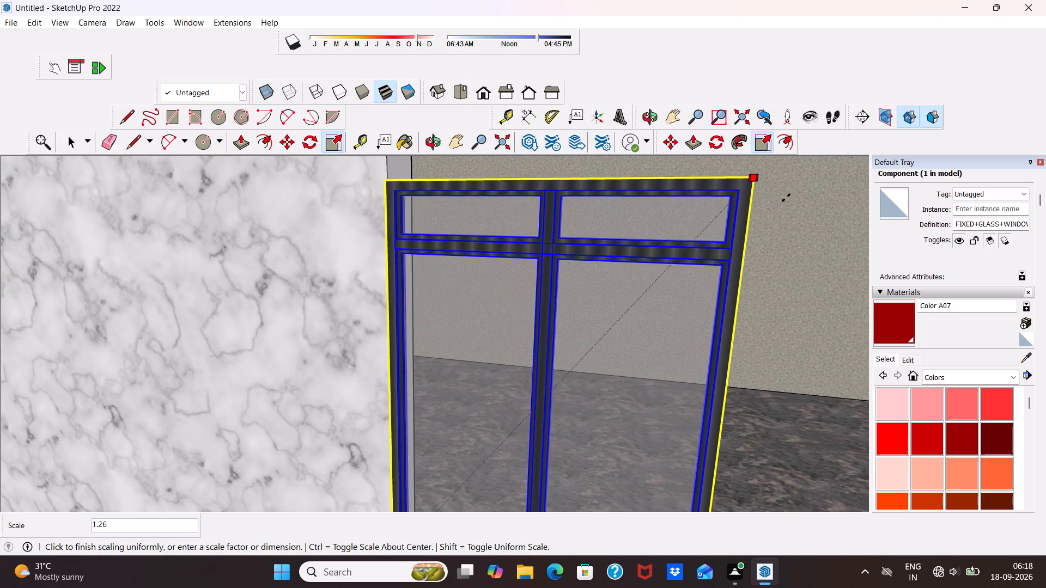
left_click_drag(786, 198, 802, 185)
scroll(684, 209, "down", 9)
scroll(716, 169, "up", 3)
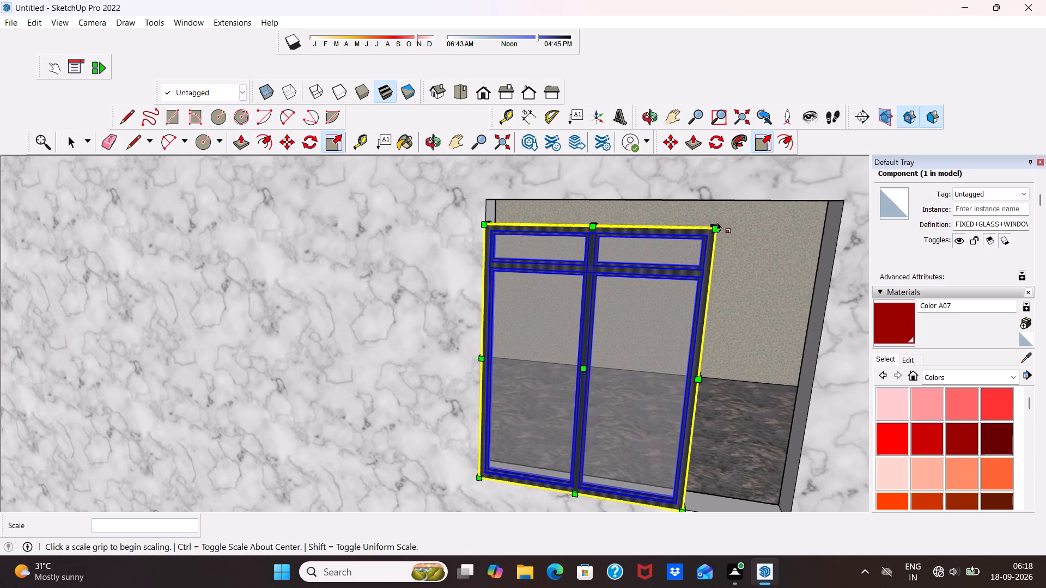
left_click_drag(716, 228, 727, 188)
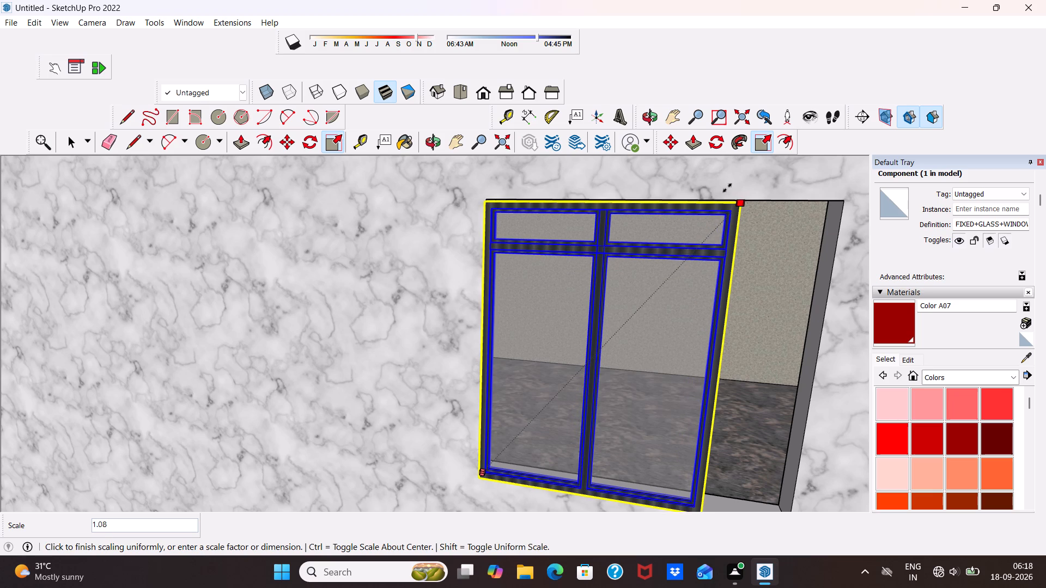
left_click_drag(727, 188, 727, 187)
Scale the window by 1.33 along the red axis from its side grip to fill the opening's width.
middle_click_drag(764, 339, 692, 345)
scroll(590, 406, "up", 1)
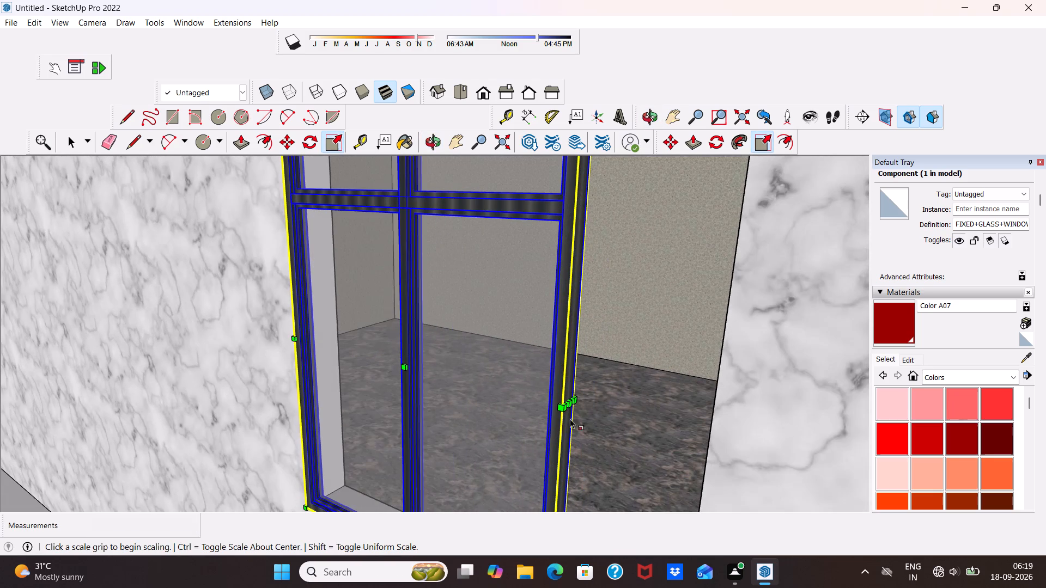
left_click(562, 405)
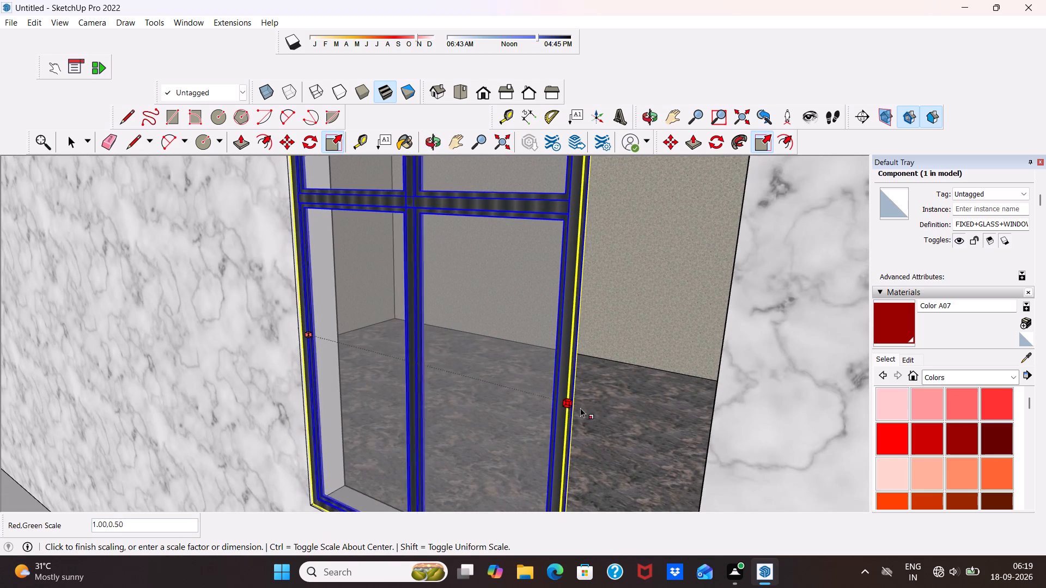
left_click_drag(569, 403, 711, 447)
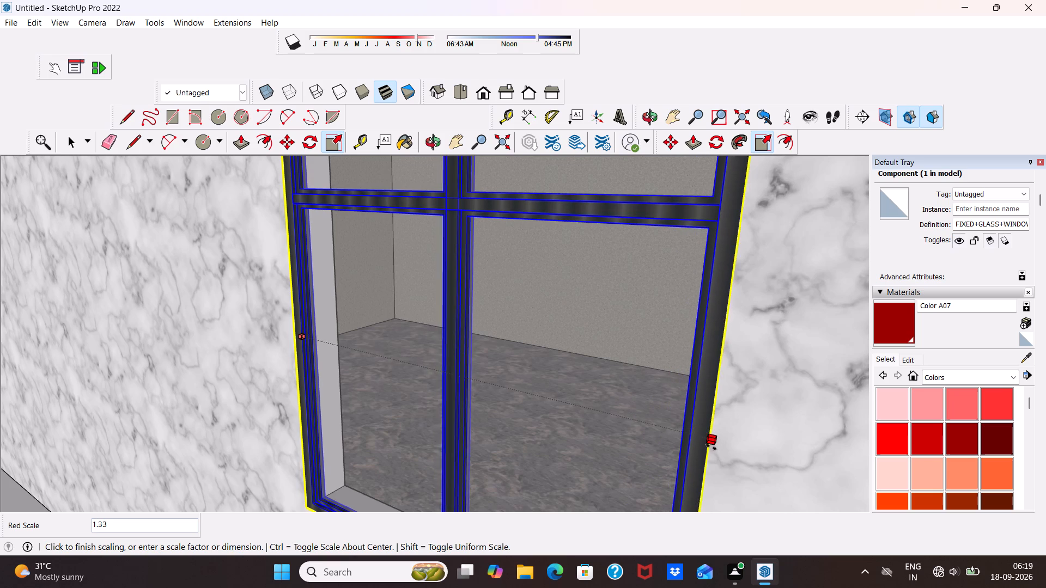
left_click_drag(711, 447, 713, 448)
middle_click_drag(659, 412, 770, 390)
scroll(749, 359, "up", 1)
scroll(714, 318, "down", 10)
left_click_drag(681, 353, 680, 353)
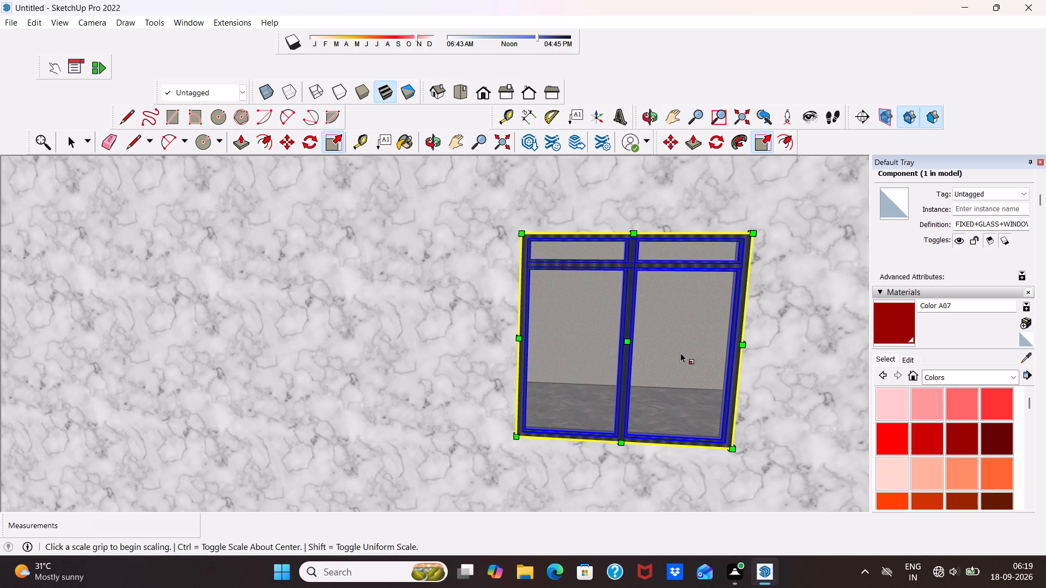
left_click_drag(680, 353, 674, 352)
left_click_drag(652, 350, 587, 351)
key("space")
Examine the fitted ground-floor window from outside, against the whole house front and the neighbouring door.
scroll(587, 351, "down", 1)
middle_click(587, 356)
scroll(575, 317, "down", 9)
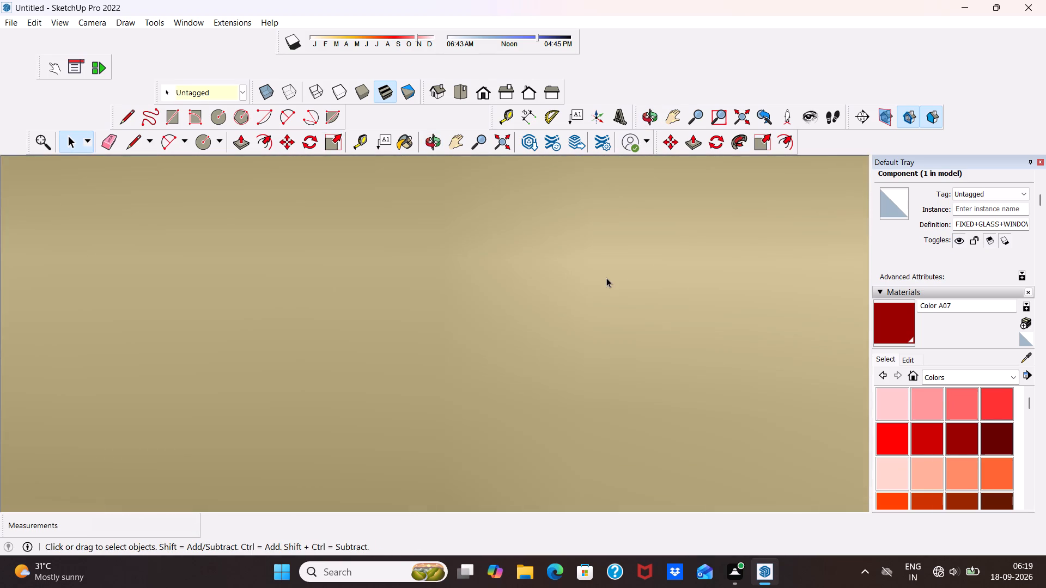
scroll(579, 279, "down", 3)
left_click(483, 92)
scroll(482, 93, "down", 4)
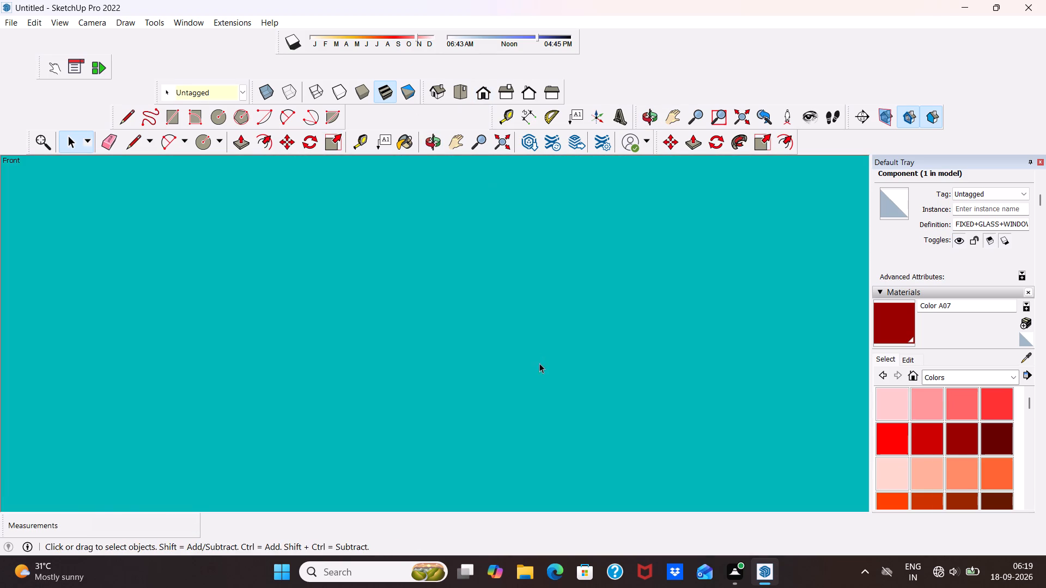
scroll(539, 363, "down", 18)
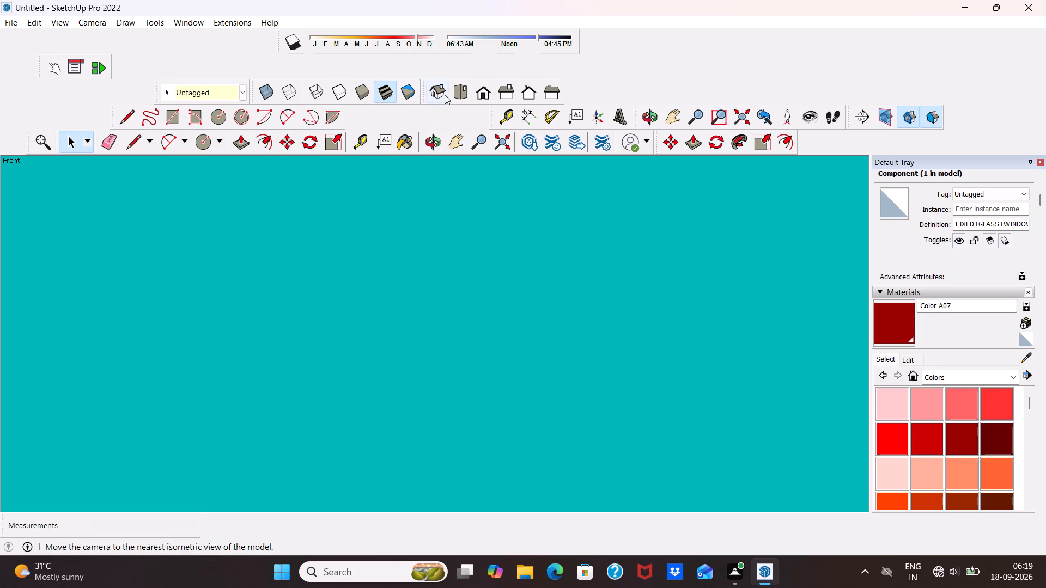
left_click(454, 88)
scroll(446, 119, "down", 19)
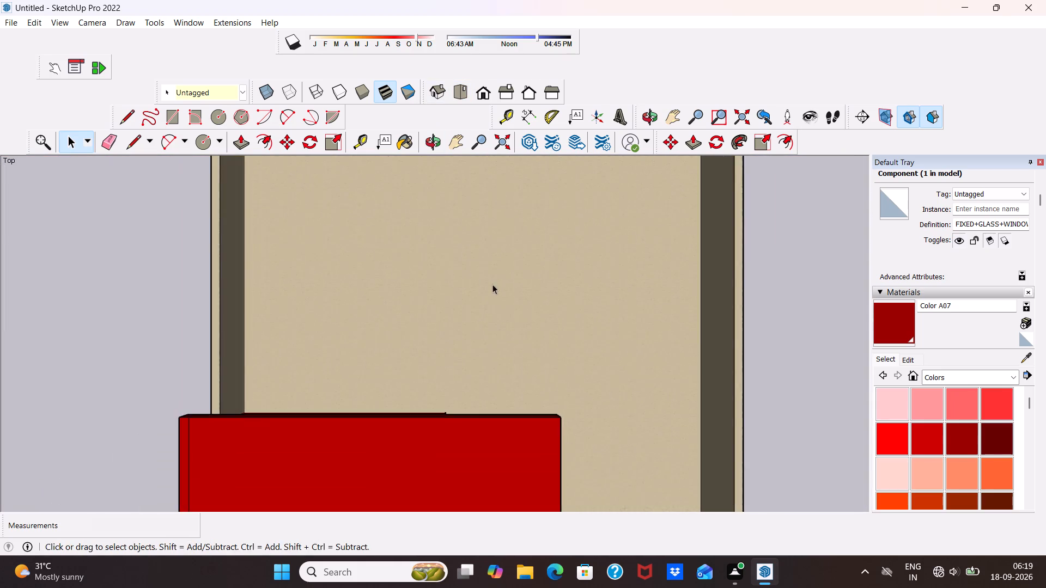
scroll(492, 284, "down", 8)
middle_click_drag(484, 301, 498, 141)
middle_click_drag(513, 395, 467, 201)
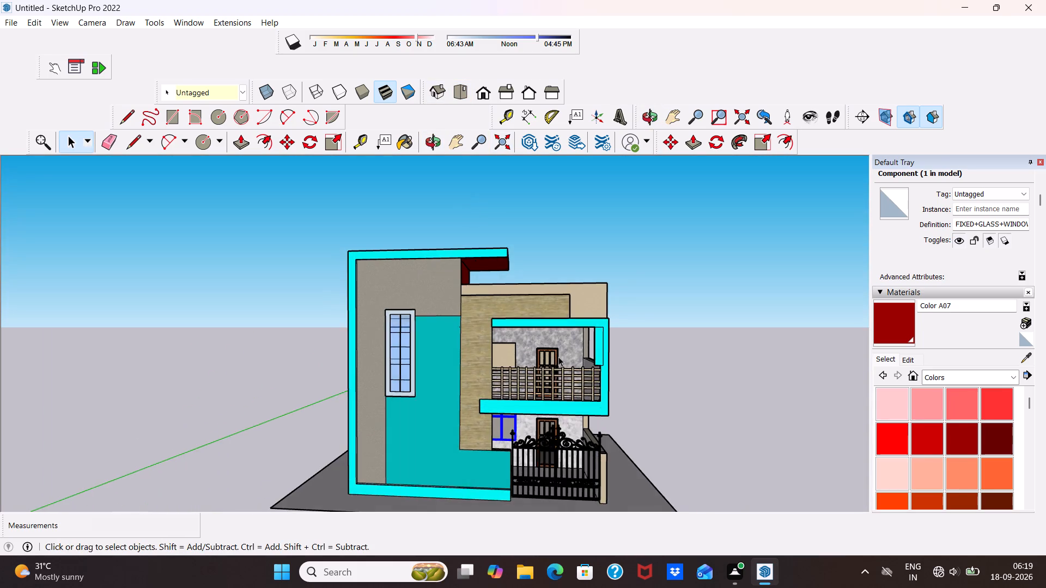
scroll(575, 383, "up", 3)
left_click(685, 394)
scroll(503, 452, "up", 3)
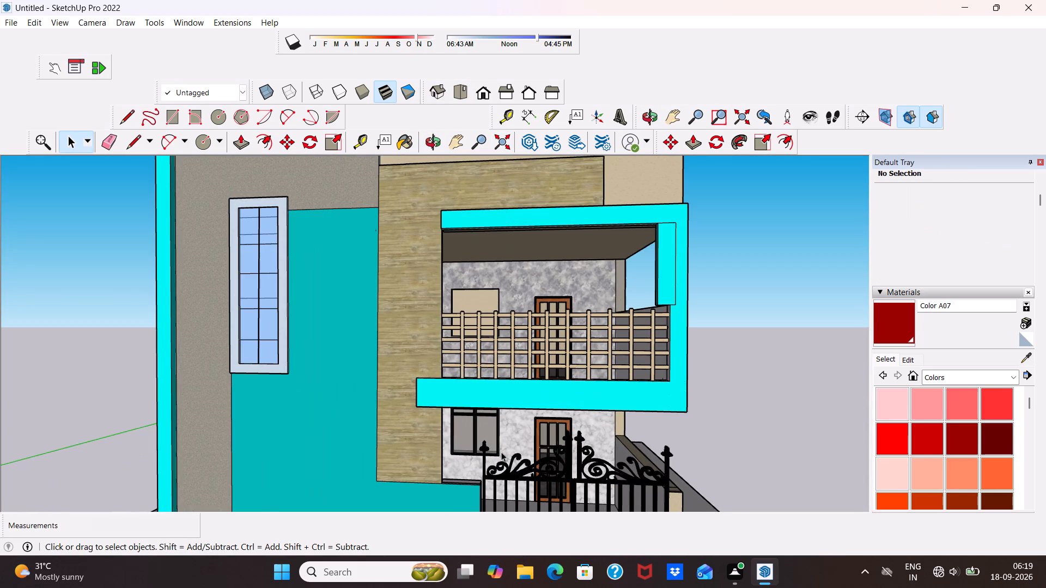
middle_click_drag(501, 452, 455, 452)
scroll(455, 452, "up", 4)
scroll(524, 418, "up", 2)
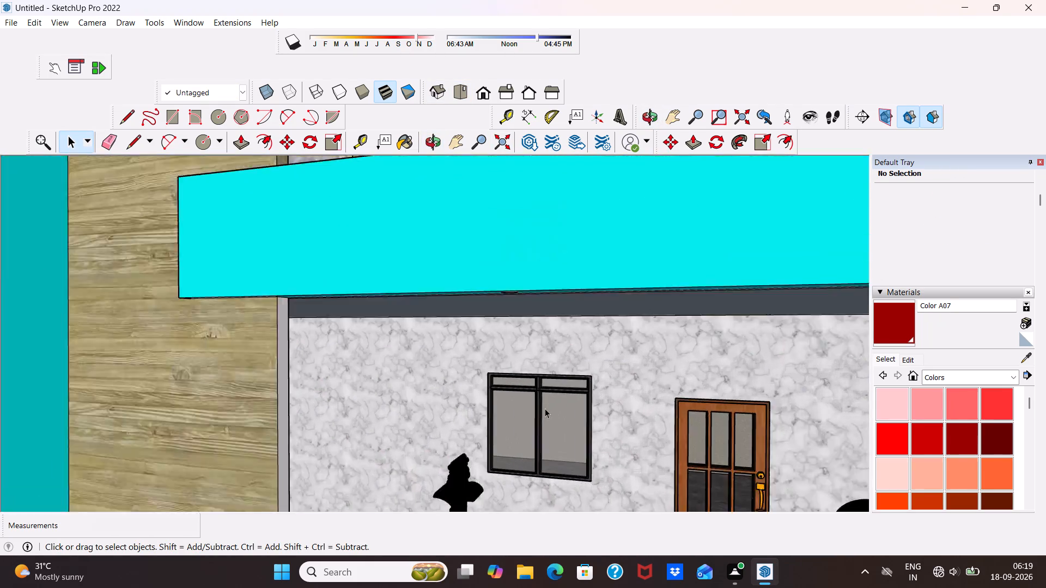
Examine the fitted ground-floor window and the empty opening behind the upper balcony from the front of the house.
scroll(545, 408, "up", 2)
middle_click_drag(546, 403, 564, 407)
scroll(561, 399, "down", 5)
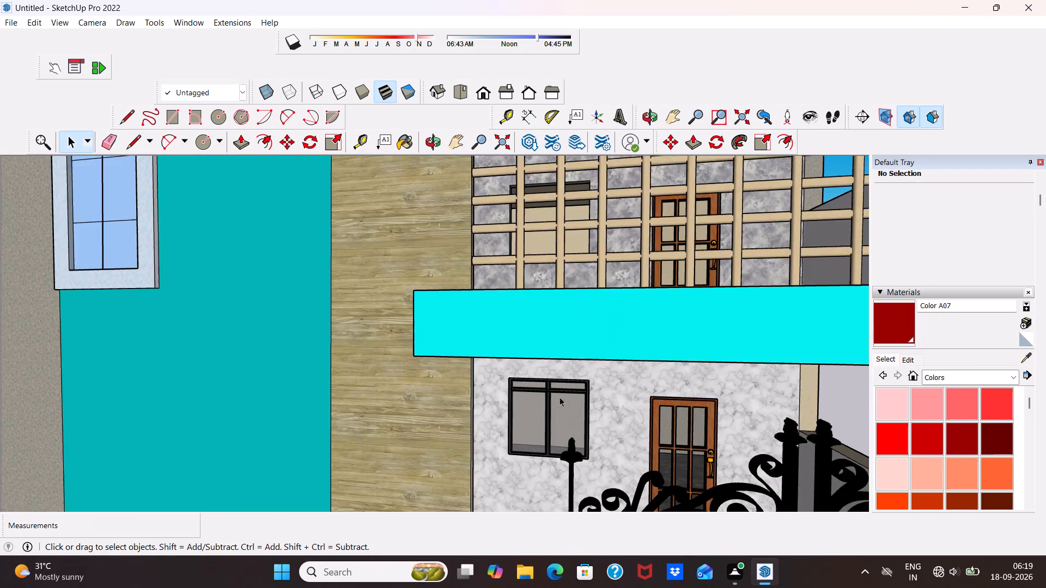
scroll(531, 342, "down", 4)
middle_click_drag(531, 372, 320, 420)
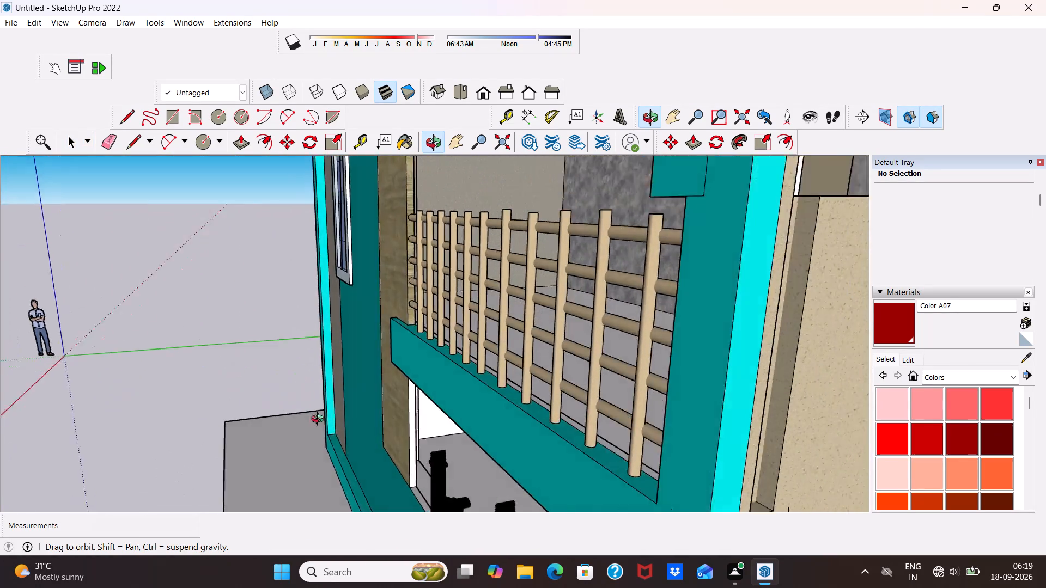
middle_click_drag(320, 420, 538, 405)
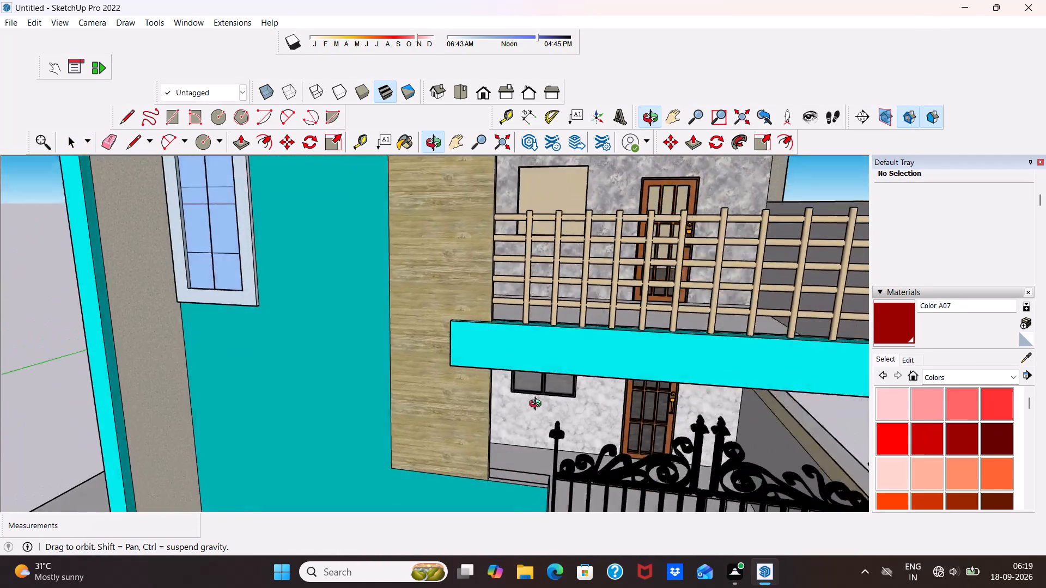
middle_click_drag(538, 405, 563, 399)
scroll(563, 399, "up", 3)
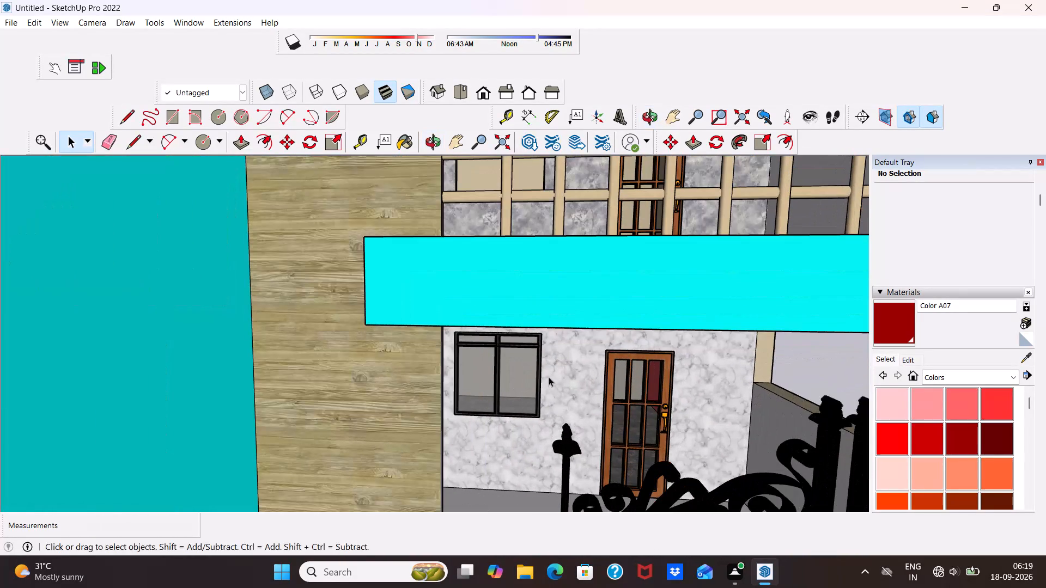
middle_click_drag(549, 377, 556, 389)
scroll(534, 342, "down", 8)
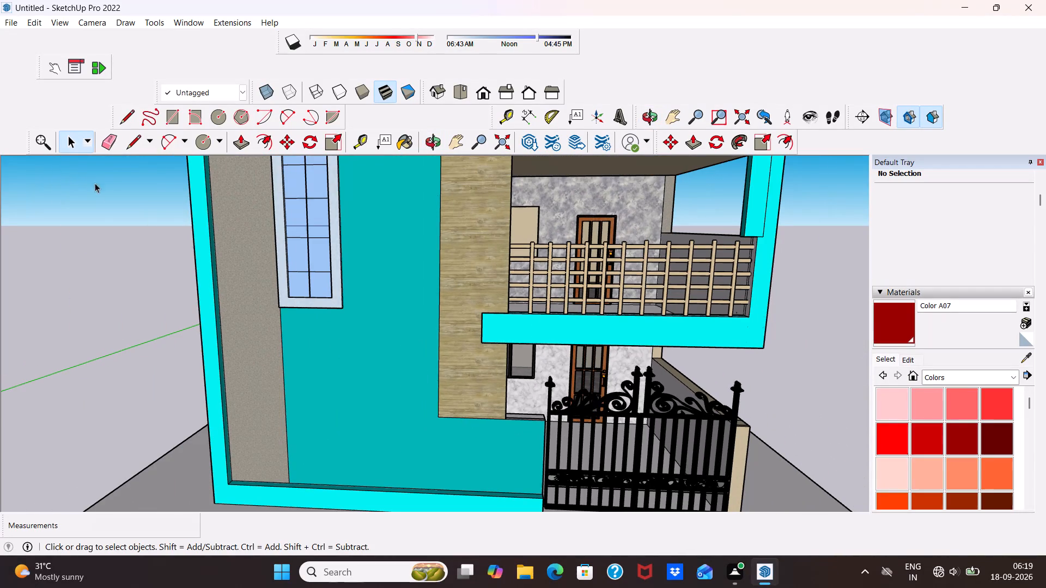
Import the FIXED+GLASS+WINDOW+WITH+TRANS... SketchUp model from the Downloads folder.
left_click(3, 21)
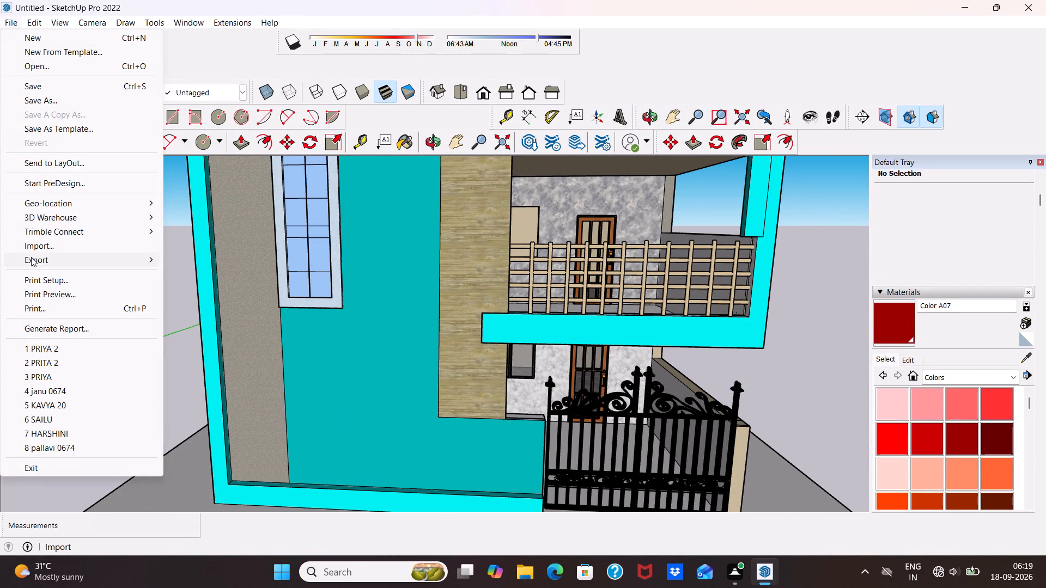
left_click(35, 249)
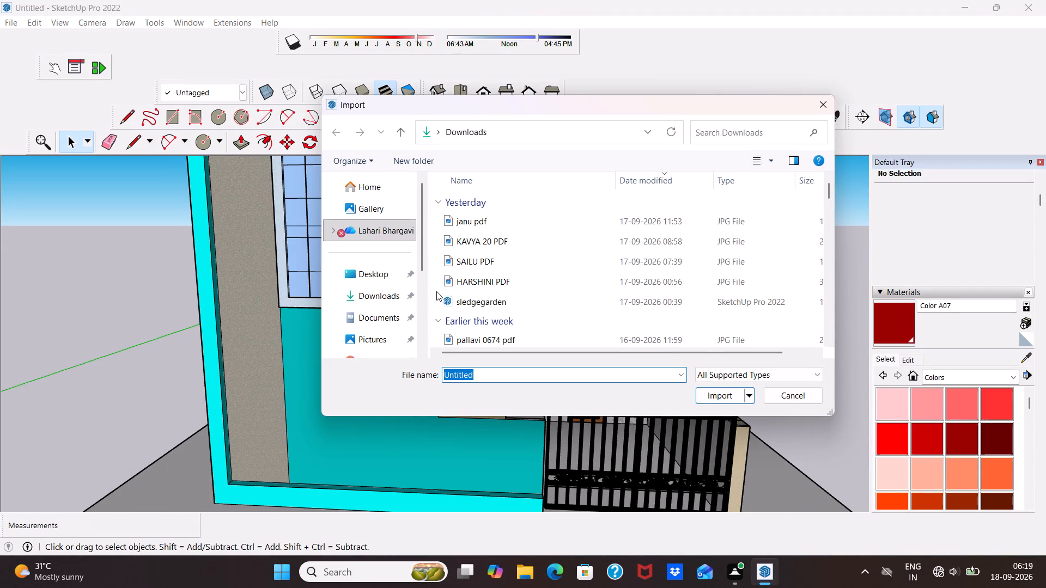
scroll(453, 302, "down", 15)
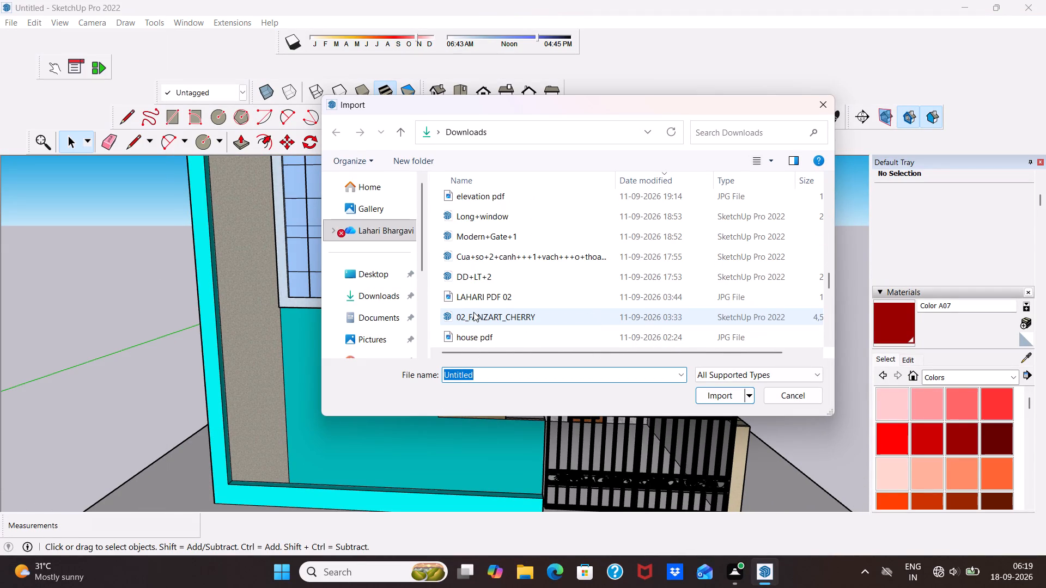
scroll(473, 263, "down", 2)
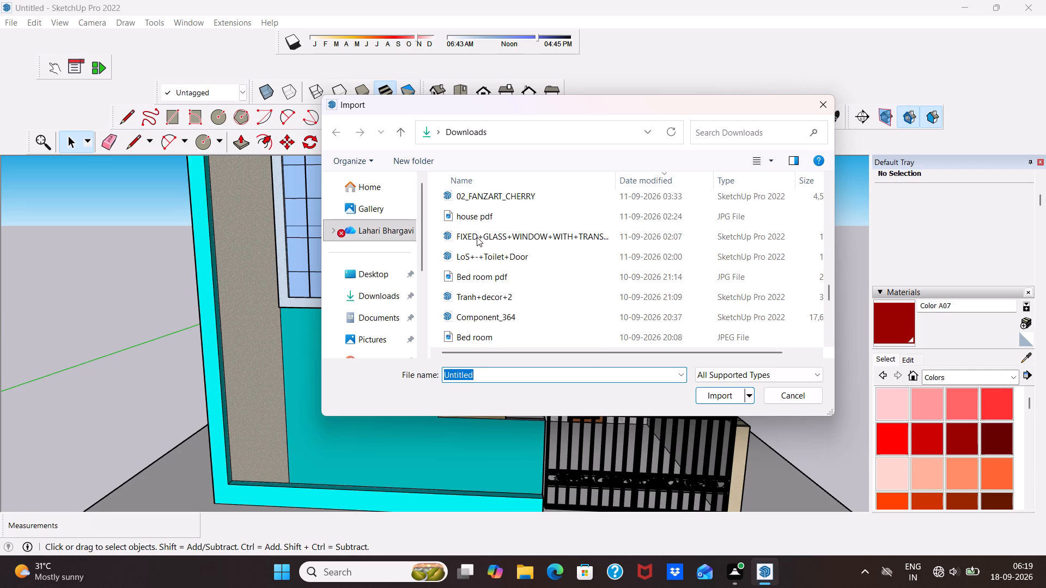
left_click(477, 237)
left_click(725, 400)
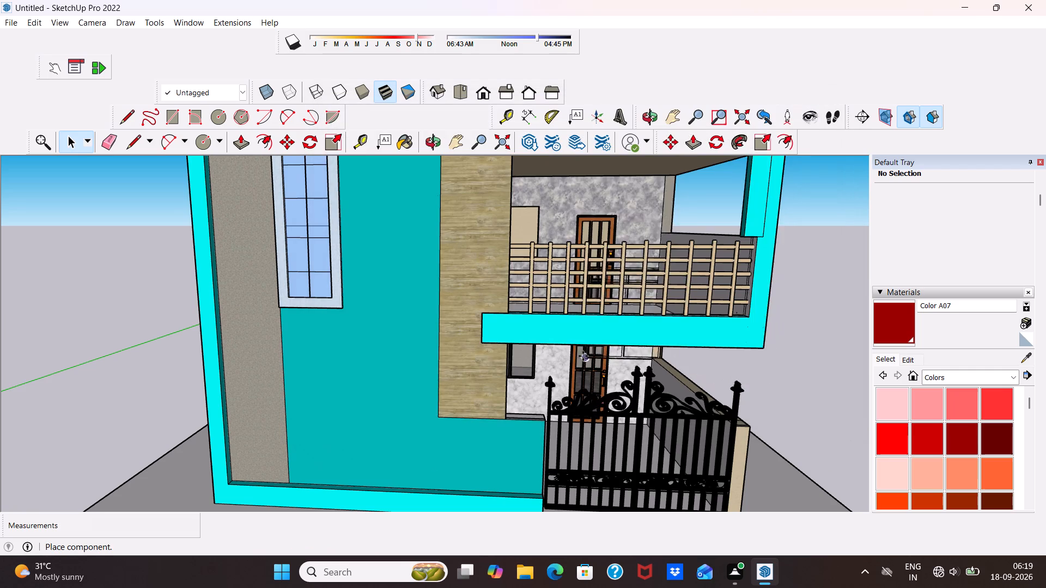
Place the imported glass window on the upper floor behind the balcony railing, near the empty wall opening.
scroll(562, 316, "up", 2)
middle_click_drag(543, 234, 532, 279)
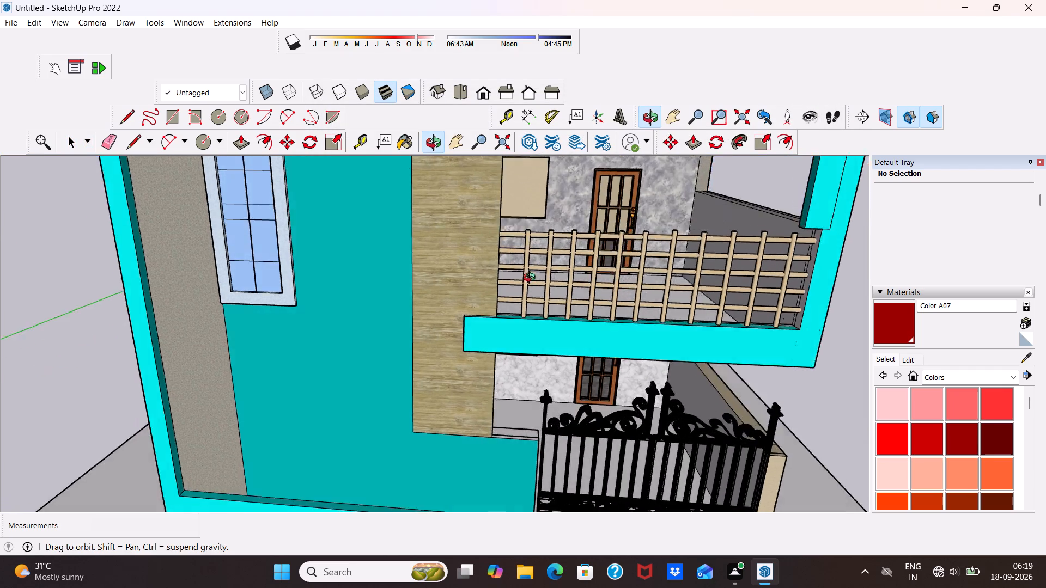
middle_click_drag(532, 279, 483, 359)
scroll(555, 269, "up", 2)
middle_click_drag(555, 268, 541, 189)
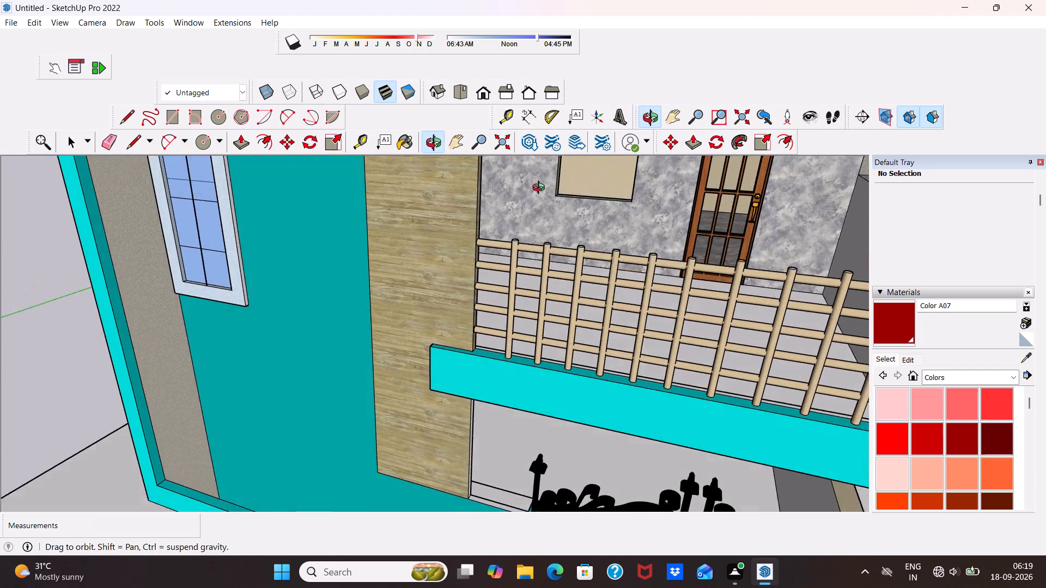
middle_click_drag(541, 189, 542, 200)
scroll(526, 247, "up", 7)
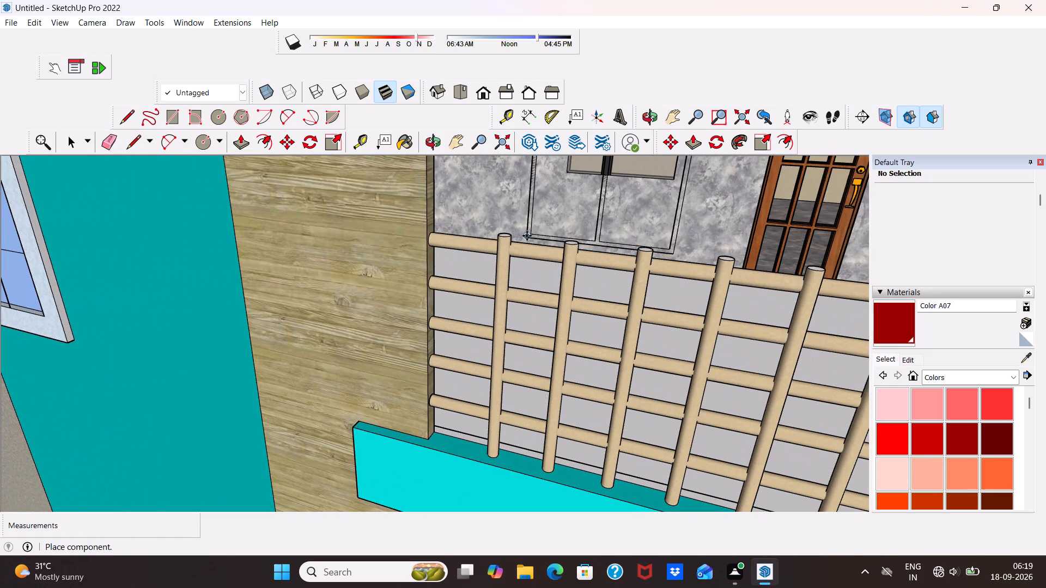
left_click(539, 242)
Move the placed window down about 3' 4 3/8", taking it by its lower corner, towards the balcony floor.
scroll(540, 241, "down", 7)
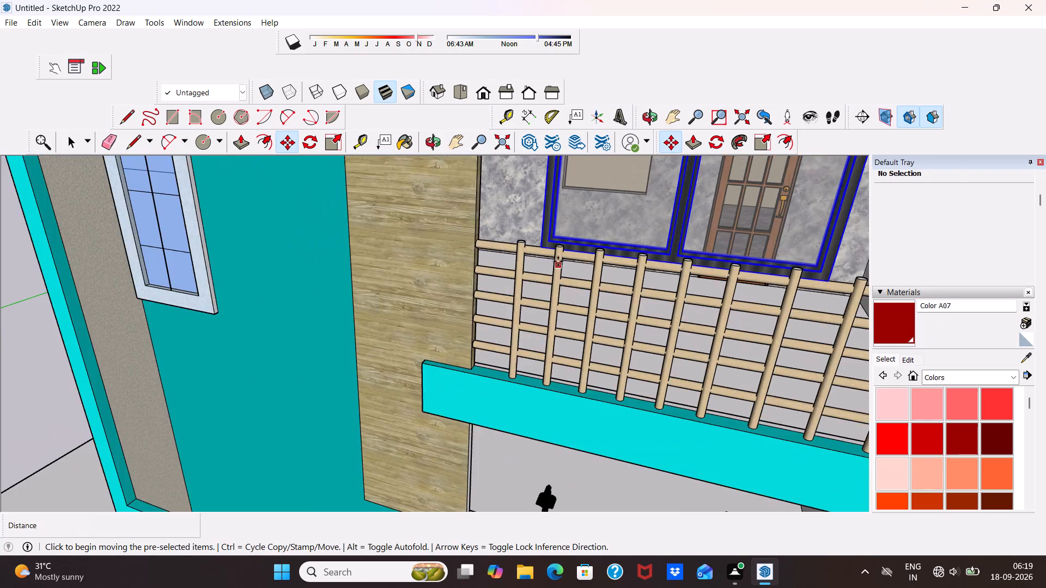
scroll(558, 261, "down", 12)
scroll(628, 226, "up", 4)
scroll(632, 226, "down", 3)
middle_click_drag(632, 226, 634, 209)
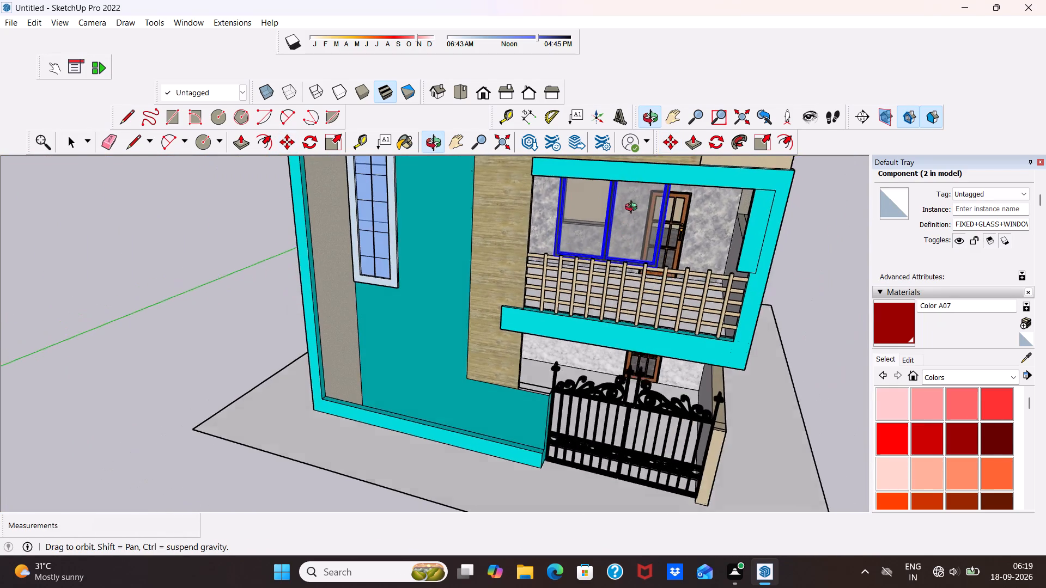
middle_click_drag(634, 209, 648, 154)
scroll(648, 154, "up", 3)
scroll(565, 263, "up", 1)
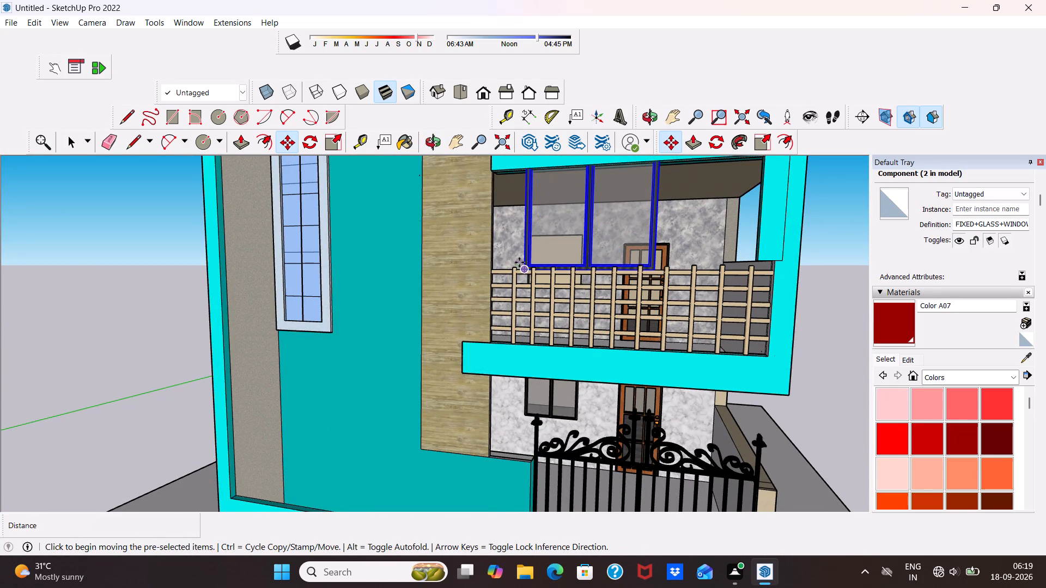
left_click_drag(526, 256, 528, 326)
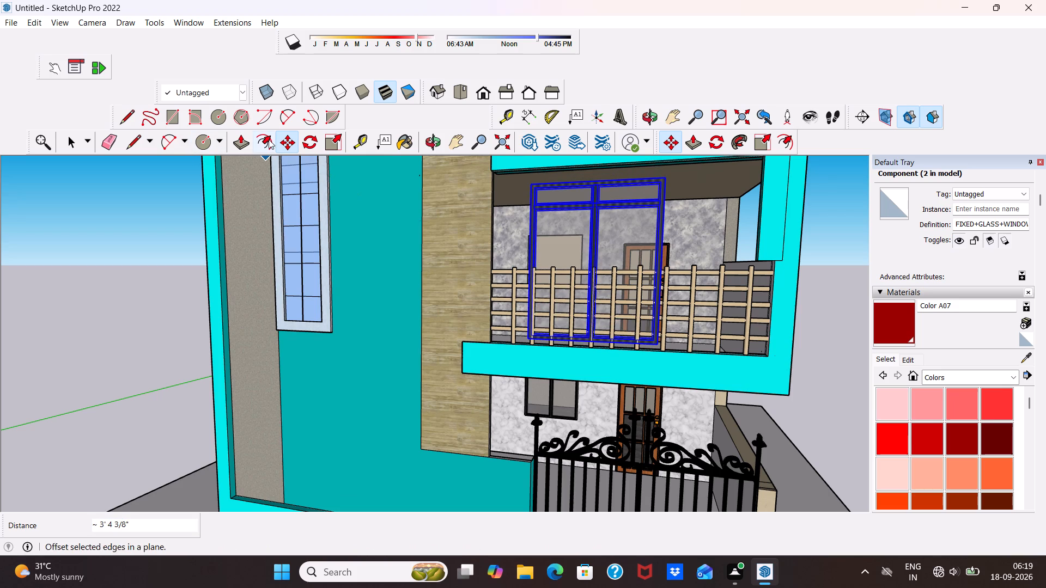
Shrink the balcony window uniformly from its upper corner and again from its opposite lower corner.
left_click(339, 135)
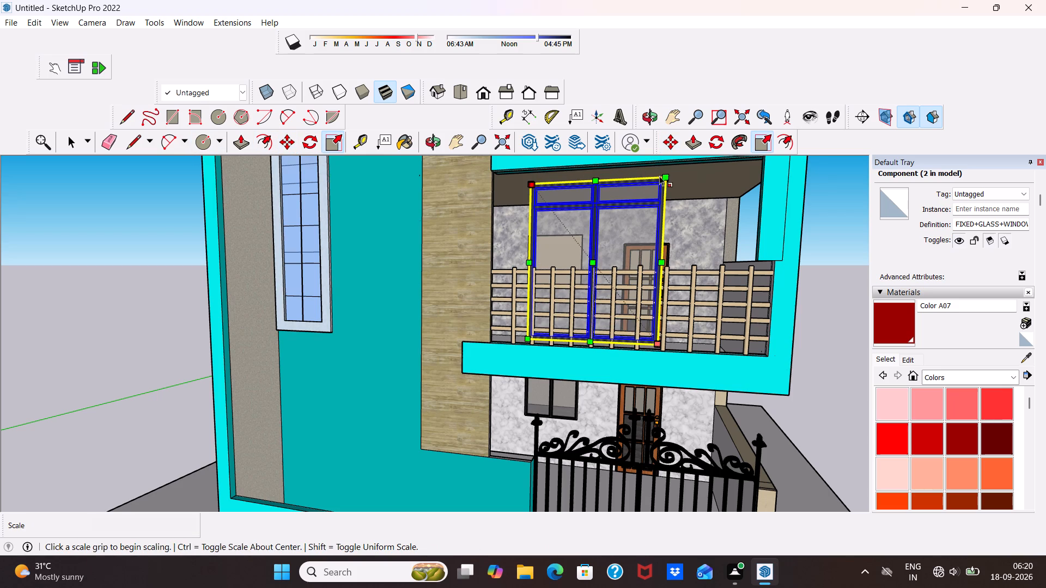
left_click_drag(667, 178, 592, 224)
scroll(531, 344, "up", 4)
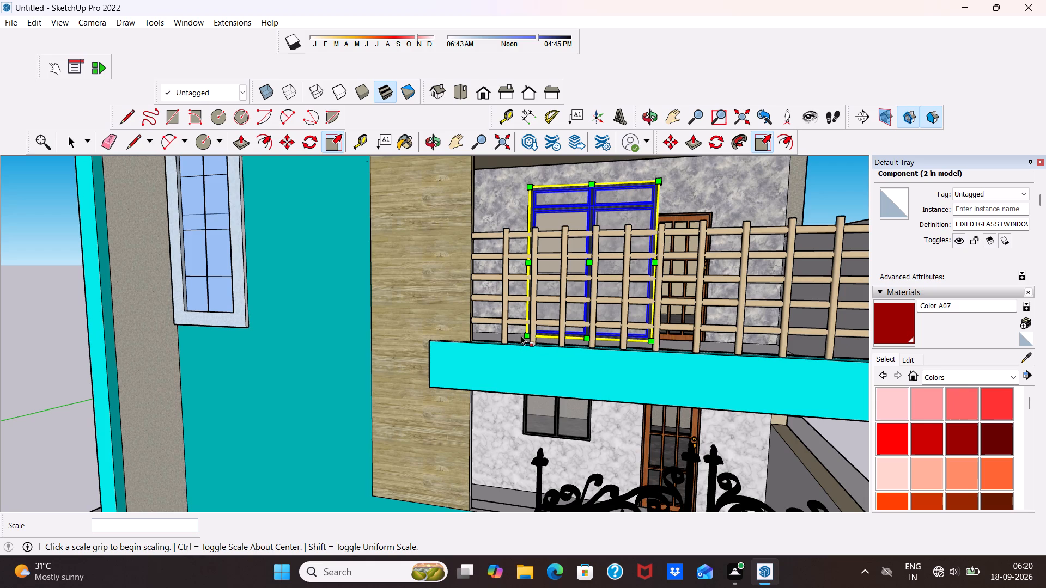
left_click_drag(521, 335, 530, 291)
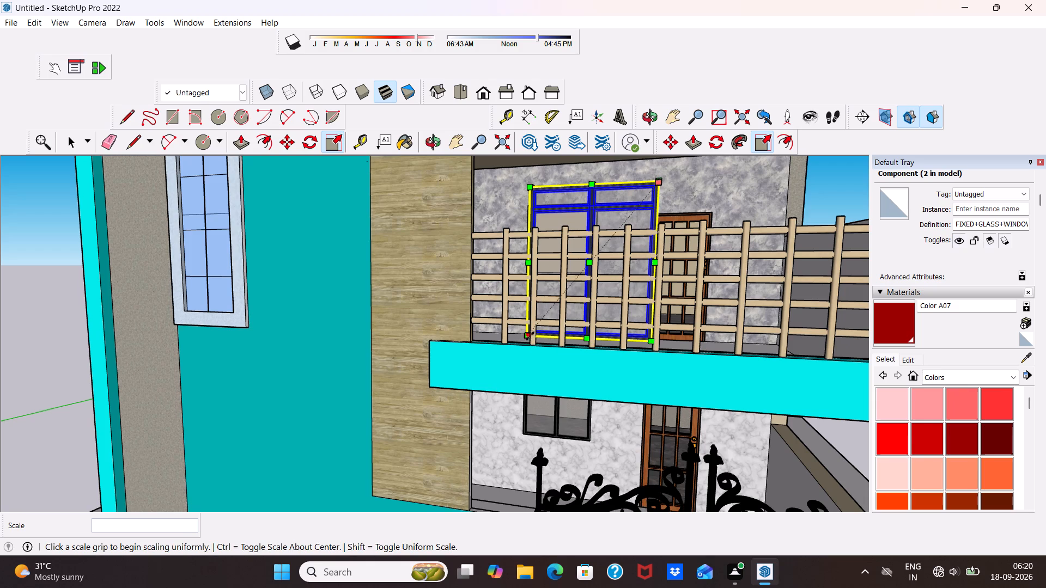
left_click_drag(530, 335, 531, 283)
Move the window onto the upper-floor marble wall, setting its lower corner on the opening's lower corner.
scroll(522, 198, "up", 4)
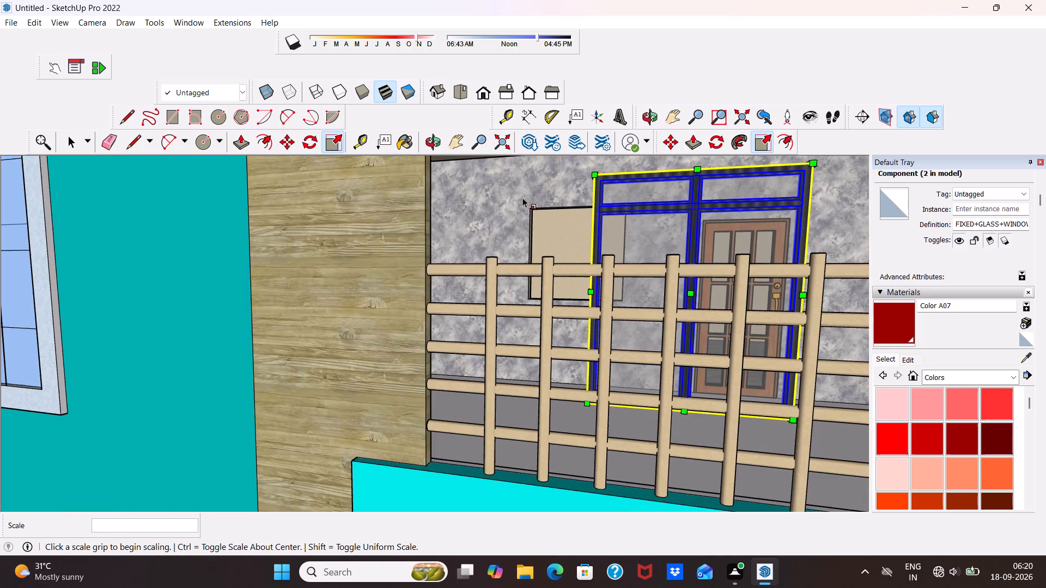
middle_click_drag(575, 206, 621, 236)
scroll(624, 237, "up", 1)
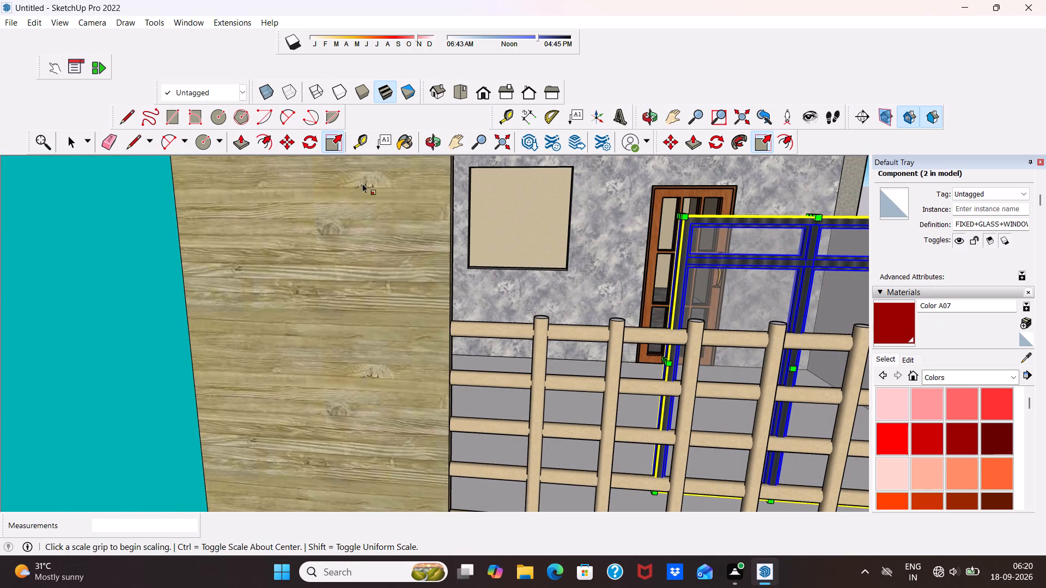
left_click(285, 141)
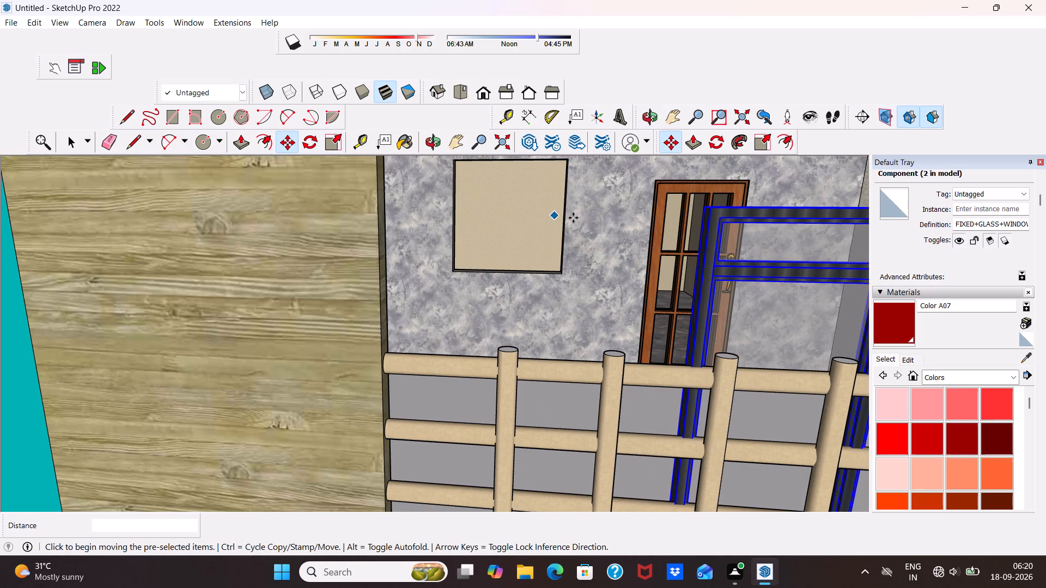
left_click_drag(711, 213, 495, 181)
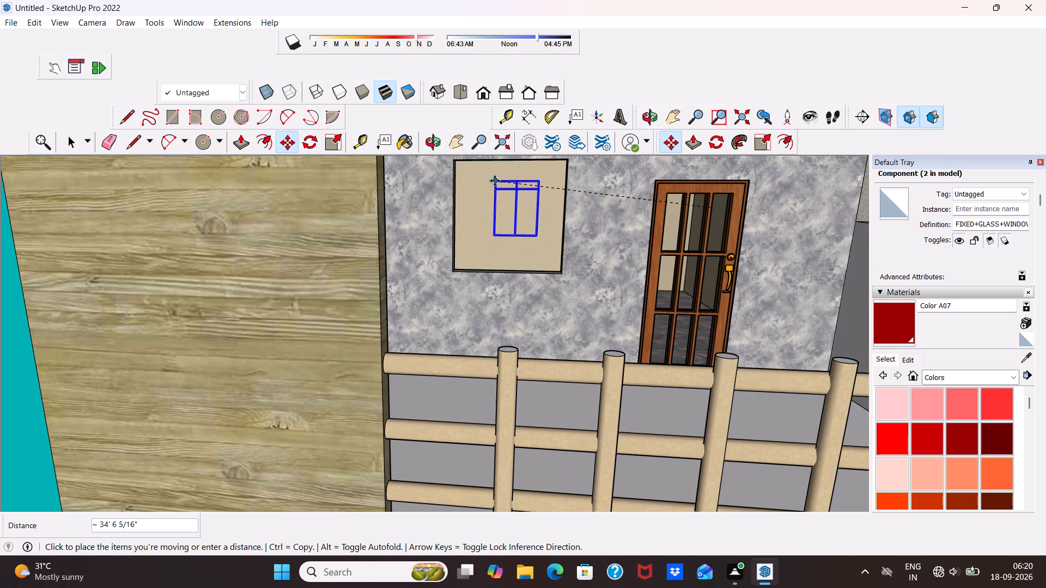
left_click_drag(495, 181, 458, 169)
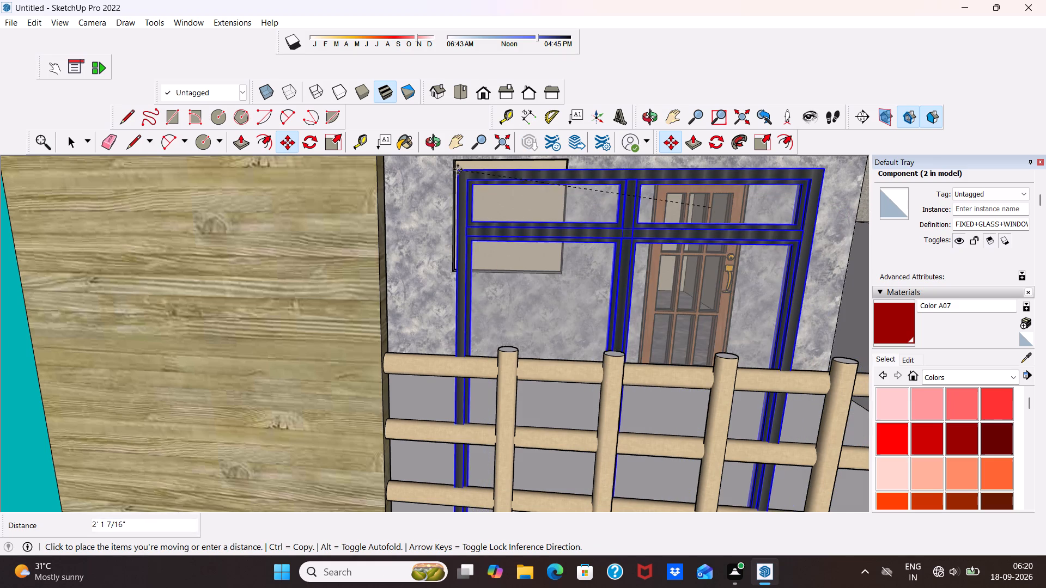
left_click_drag(458, 169, 455, 166)
scroll(456, 201, "down", 9)
scroll(463, 360, "up", 4)
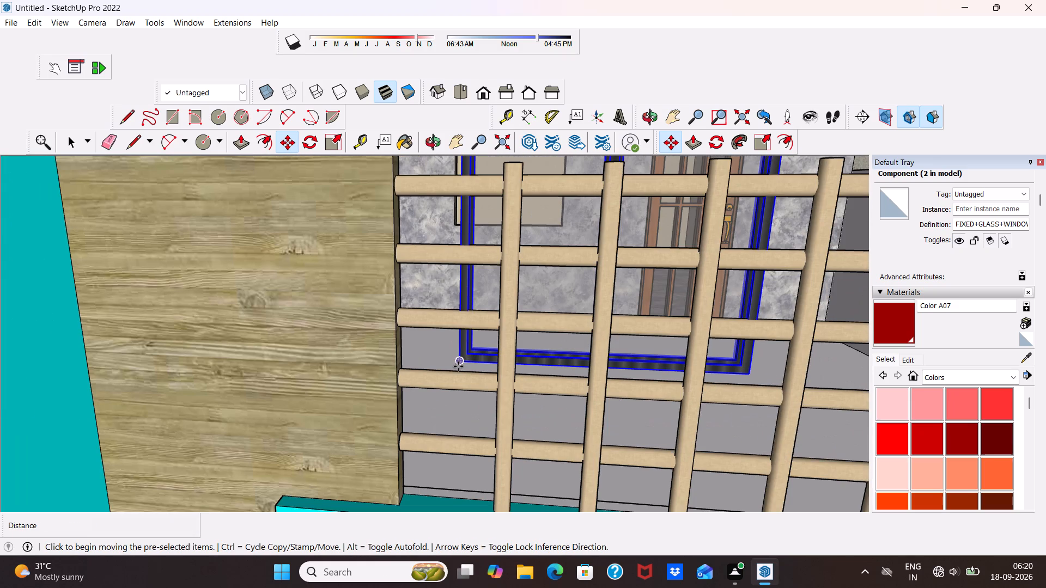
left_click_drag(458, 364, 457, 220)
Examine up close how the window's lower corner sits against the lower corner of the upper-floor opening.
middle_click_drag(534, 201, 528, 256)
scroll(509, 175, "up", 3)
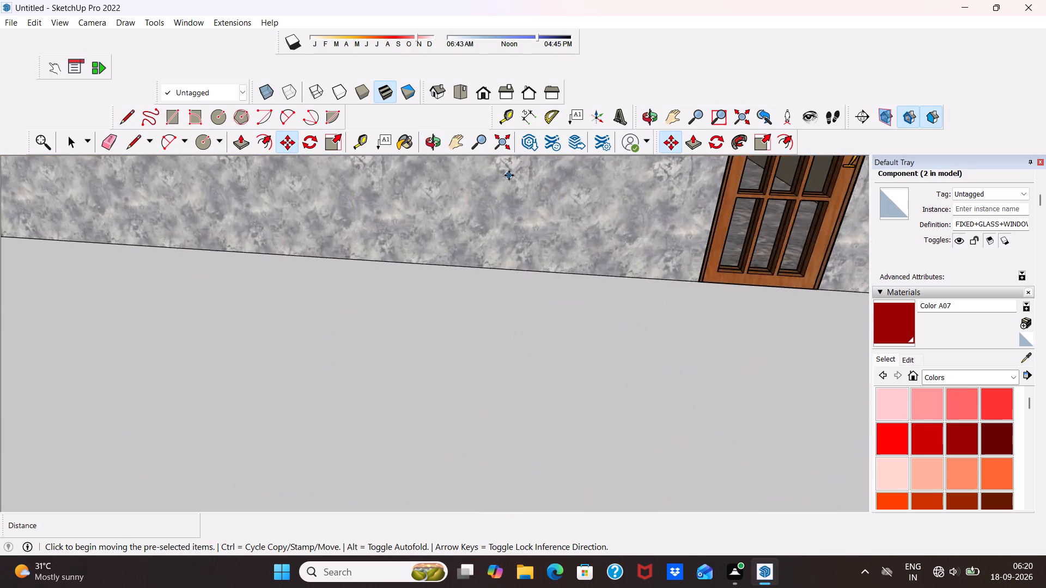
scroll(509, 175, "down", 9)
scroll(540, 188, "up", 7)
scroll(550, 169, "down", 4)
scroll(551, 259, "up", 1)
scroll(551, 259, "down", 3)
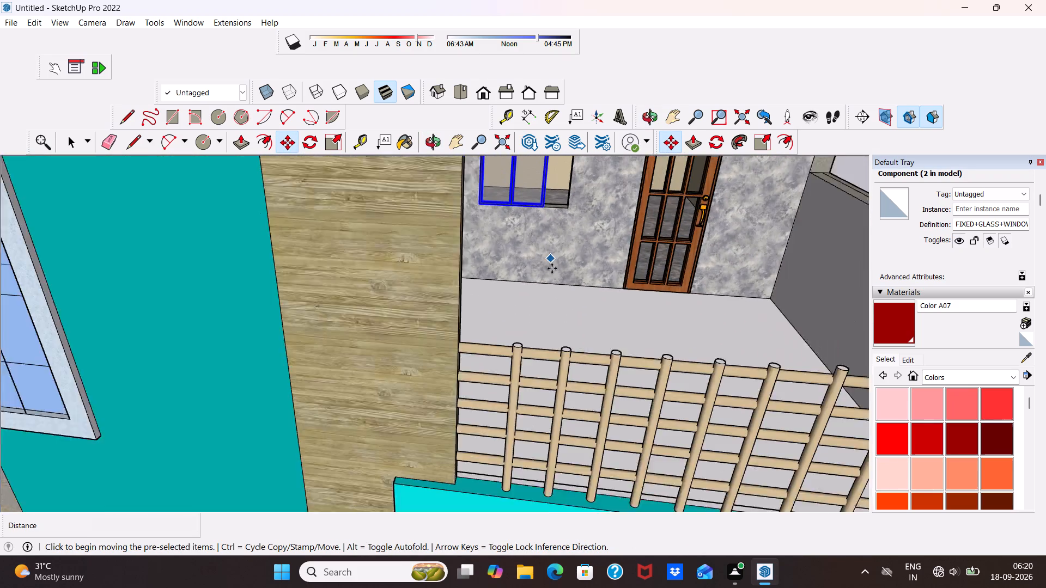
scroll(552, 268, "down", 4)
scroll(545, 194, "up", 3)
middle_click_drag(551, 205, 530, 145)
scroll(530, 146, "up", 4)
scroll(536, 256, "up", 7)
scroll(471, 341, "up", 2)
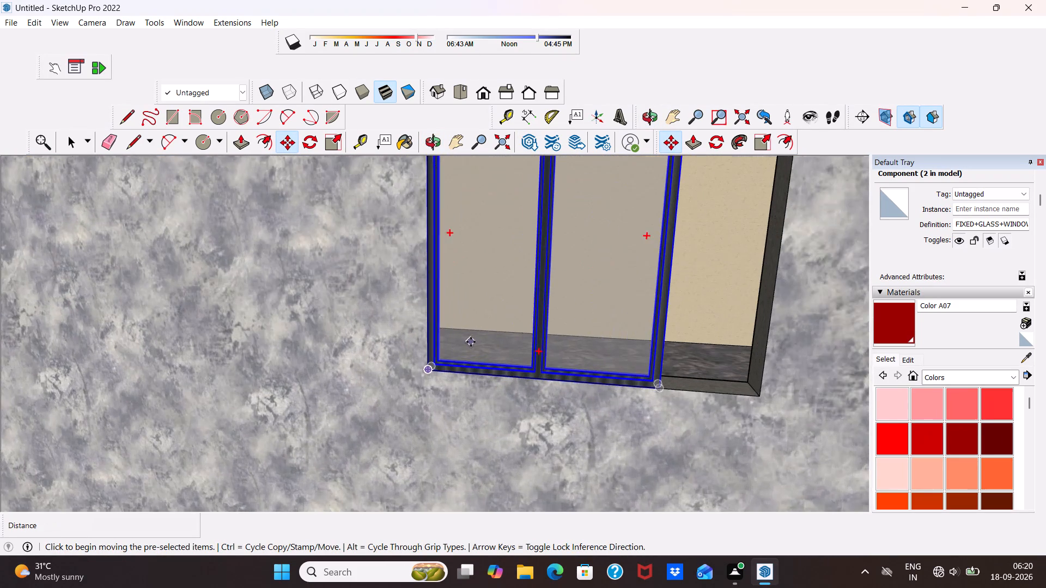
scroll(471, 342, "up", 2)
left_click(425, 373)
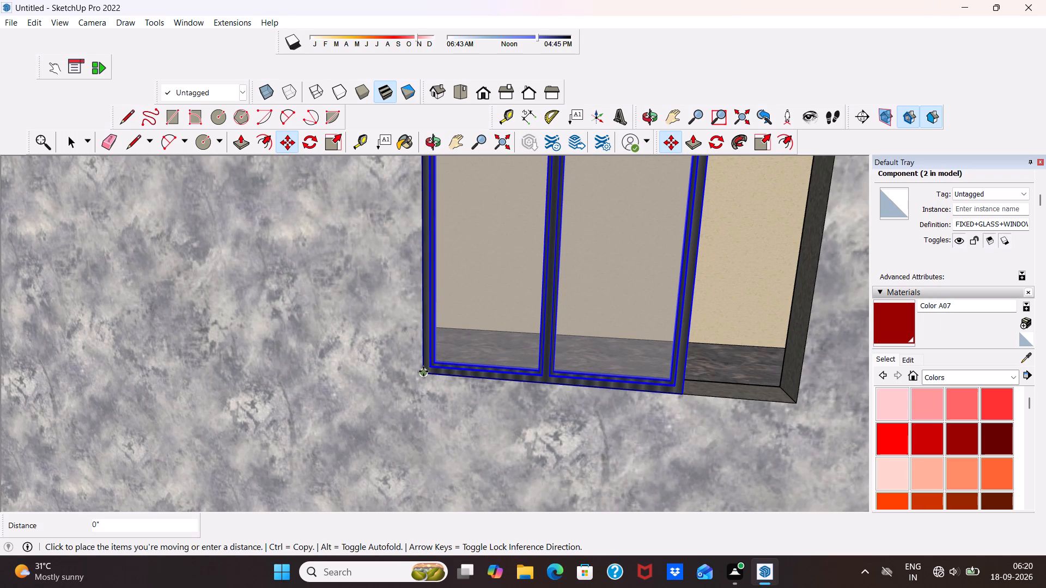
scroll(446, 350, "down", 5)
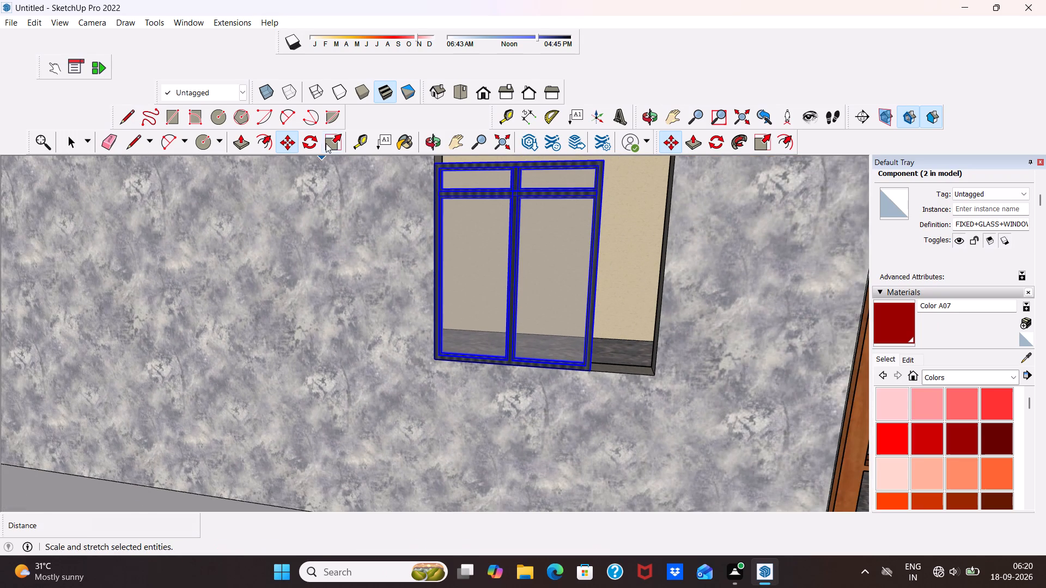
Enlarge the window uniformly by 1.09 from its upper corner until its top meets the opening's top edge.
left_click(330, 142)
scroll(505, 272, "down", 3)
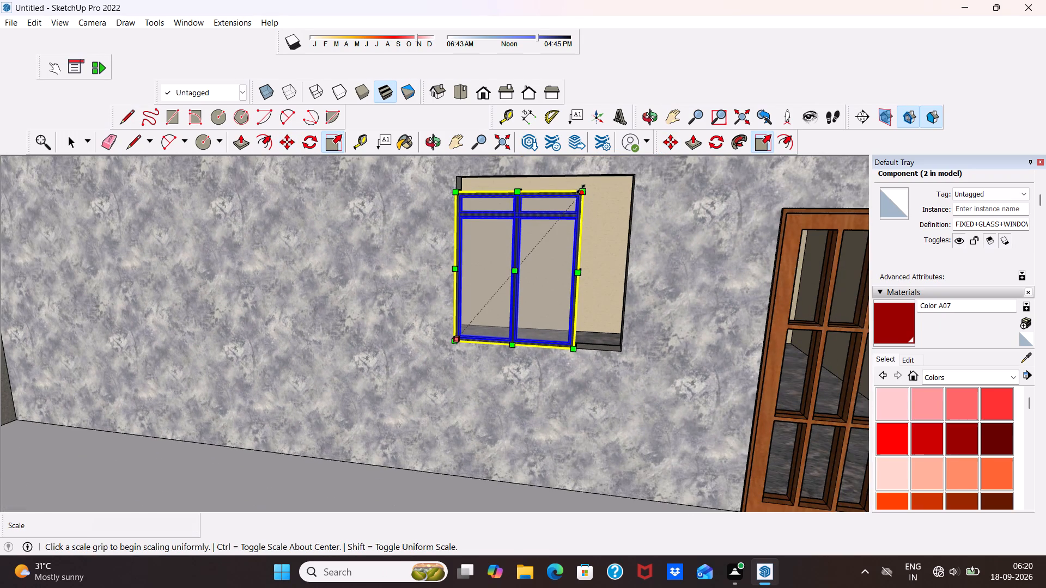
left_click_drag(581, 189, 600, 180)
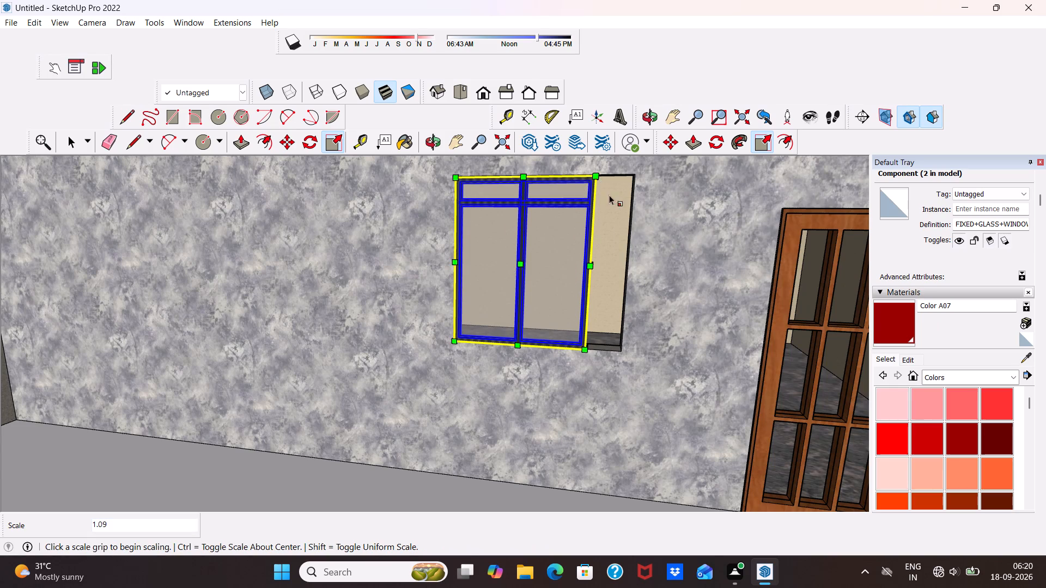
Widen the upper-floor window along the red axis by 1.25 so its side frame reaches the opening's far edge.
scroll(619, 211, "up", 2)
middle_click_drag(618, 277, 574, 280)
scroll(431, 327, "up", 2)
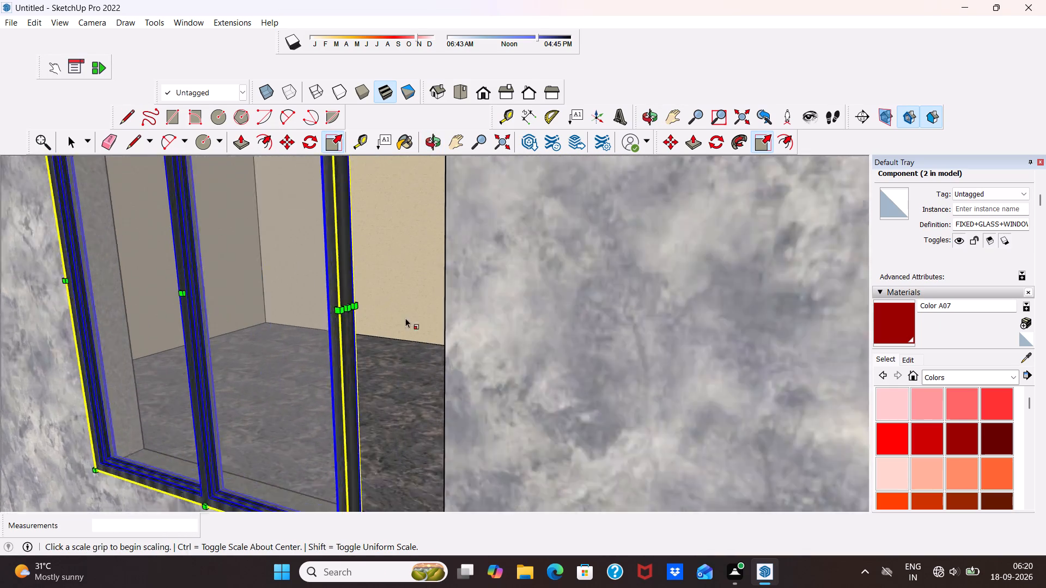
scroll(405, 318, "up", 1)
left_click_drag(253, 290, 392, 317)
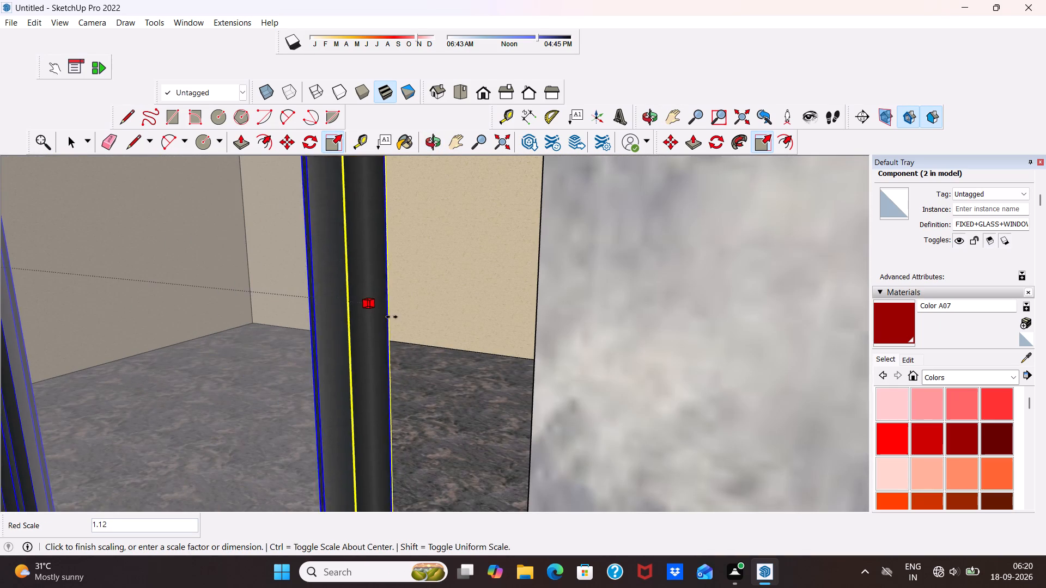
left_click_drag(392, 317, 534, 323)
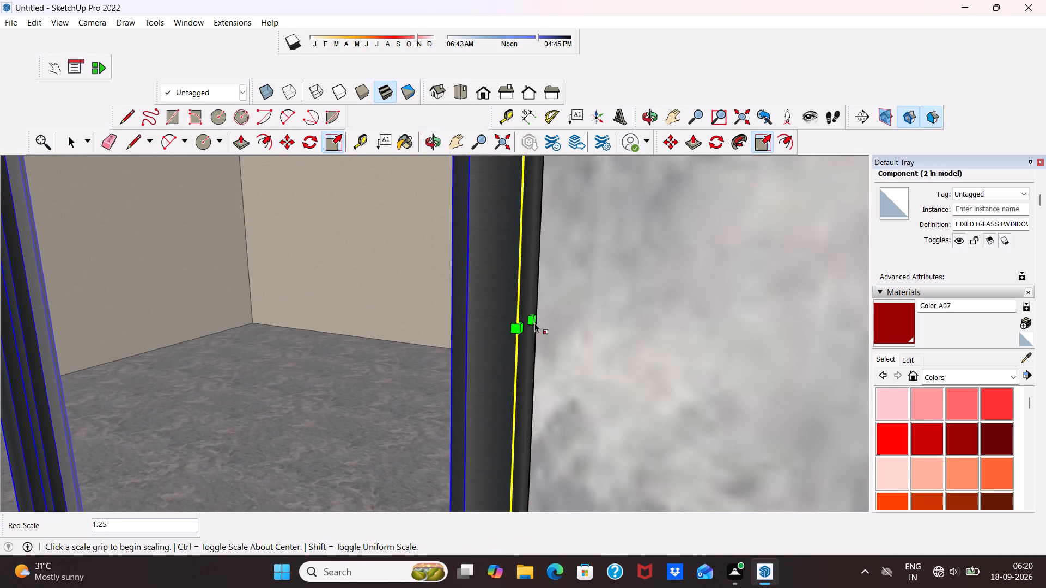
Stretch the window's side slightly farther along the red axis to meet the opening's edge, and deselect it.
scroll(526, 306, "down", 2)
middle_click_drag(526, 305, 601, 284)
scroll(582, 256, "down", 6)
middle_click_drag(549, 297, 535, 296)
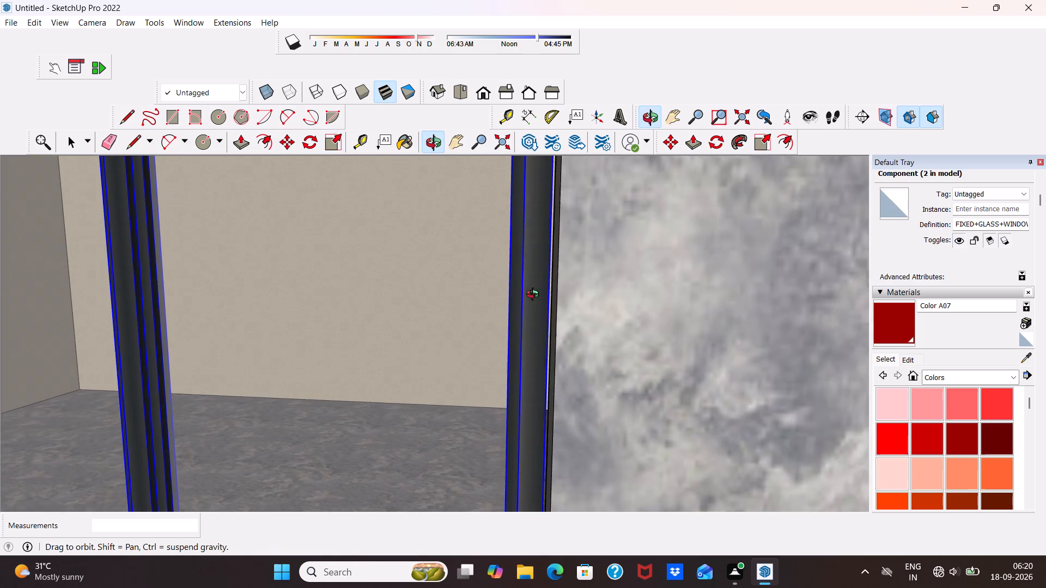
middle_click_drag(535, 296, 421, 303)
scroll(489, 301, "up", 3)
scroll(585, 299, "up", 6)
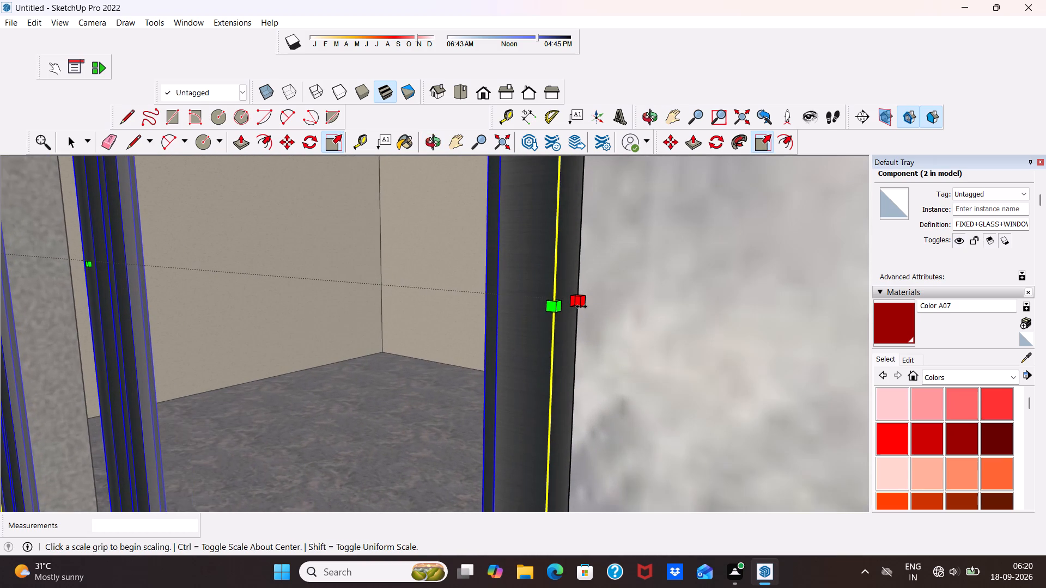
left_click_drag(581, 303, 602, 308)
scroll(516, 262, "down", 3)
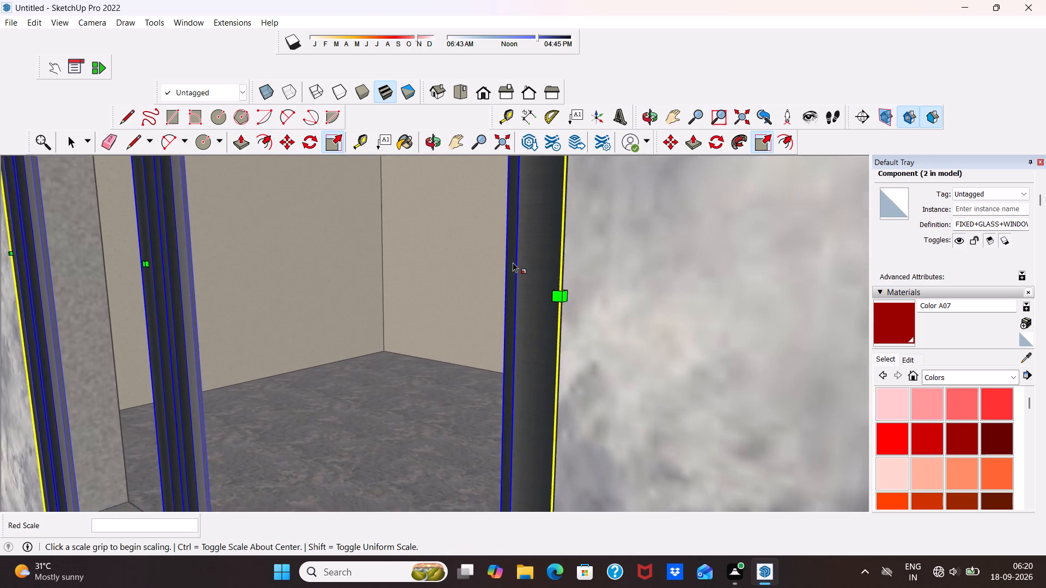
middle_click_drag(513, 262, 662, 243)
scroll(656, 248, "up", 1)
scroll(561, 223, "down", 4)
key("space")
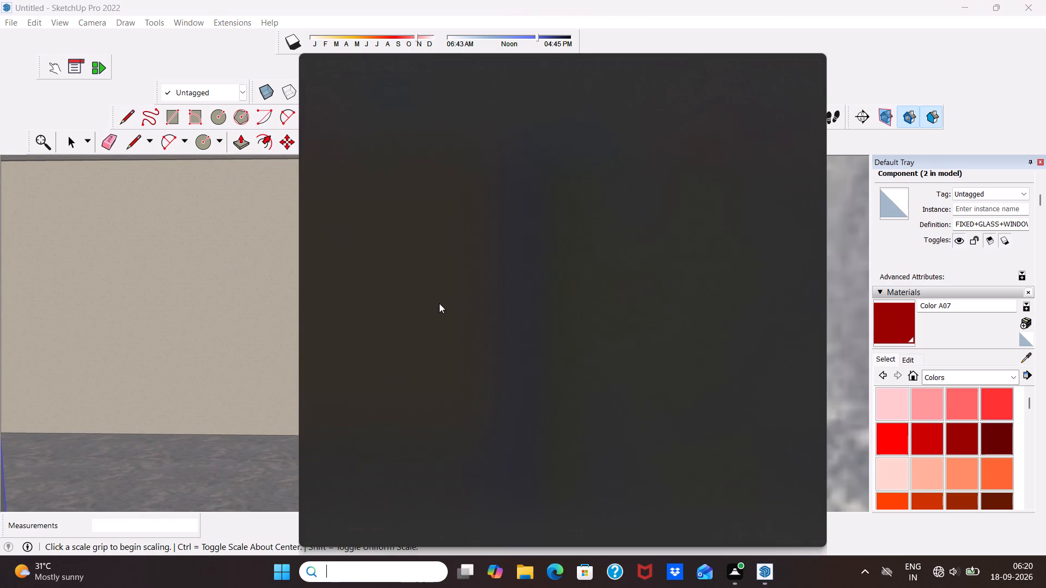
left_click(136, 311)
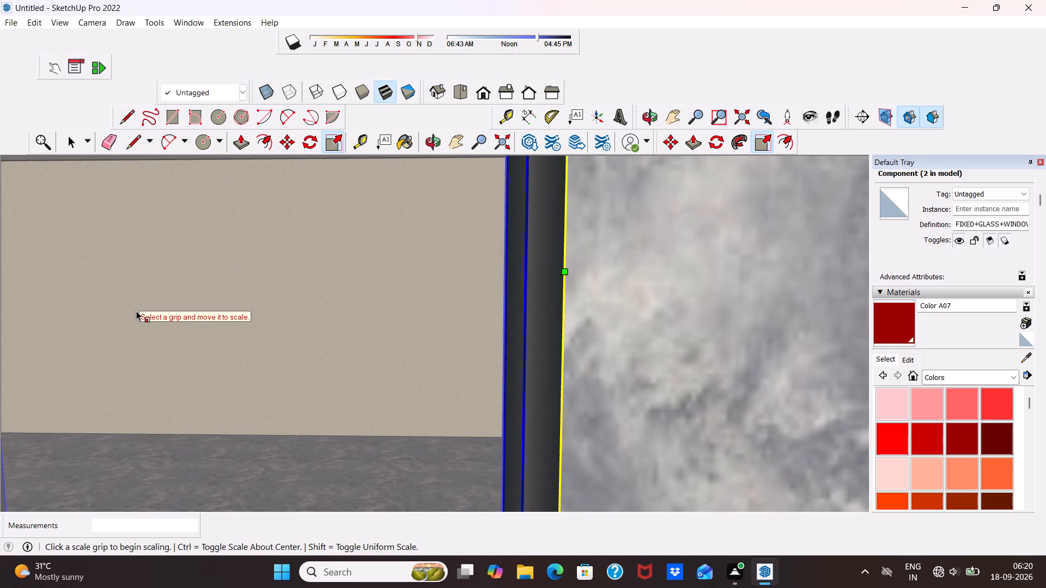
key("space")
scroll(271, 346, "down", 20)
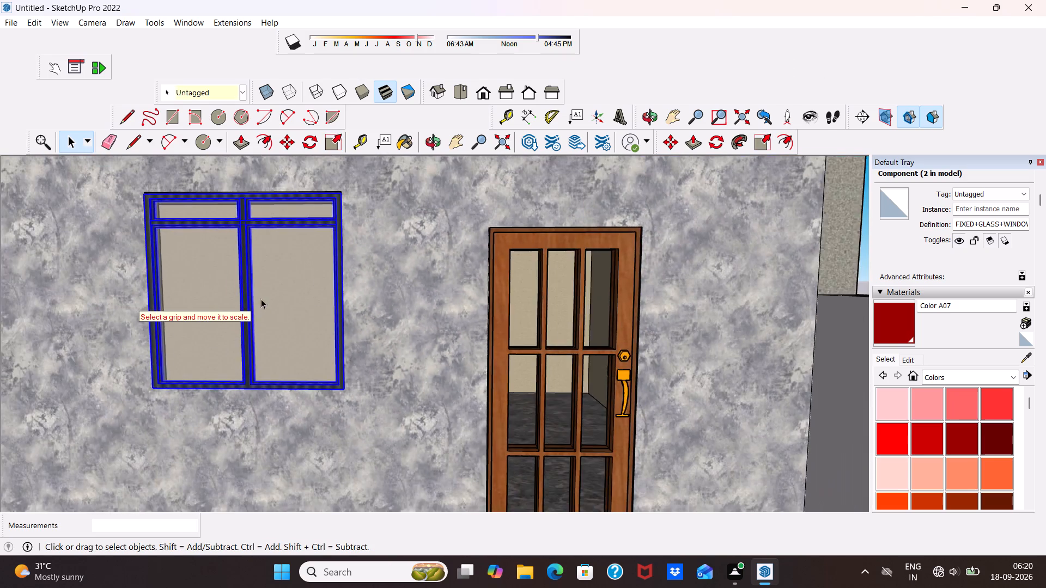
scroll(261, 299, "down", 11)
double_click(583, 244)
Examine the fitted upper-floor window and door from the balcony, and the house exterior from the front and side.
middle_click_drag(232, 349, 247, 296)
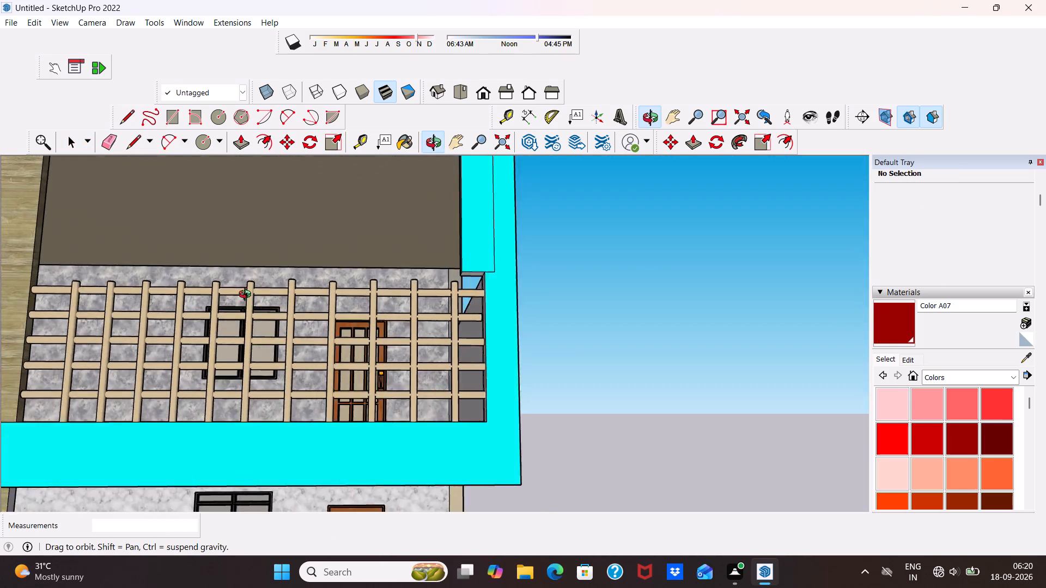
middle_click_drag(247, 296, 321, 390)
scroll(310, 384, "up", 3)
scroll(14, 278, "up", 5)
scroll(14, 274, "down", 1)
middle_click_drag(14, 267, 161, 232)
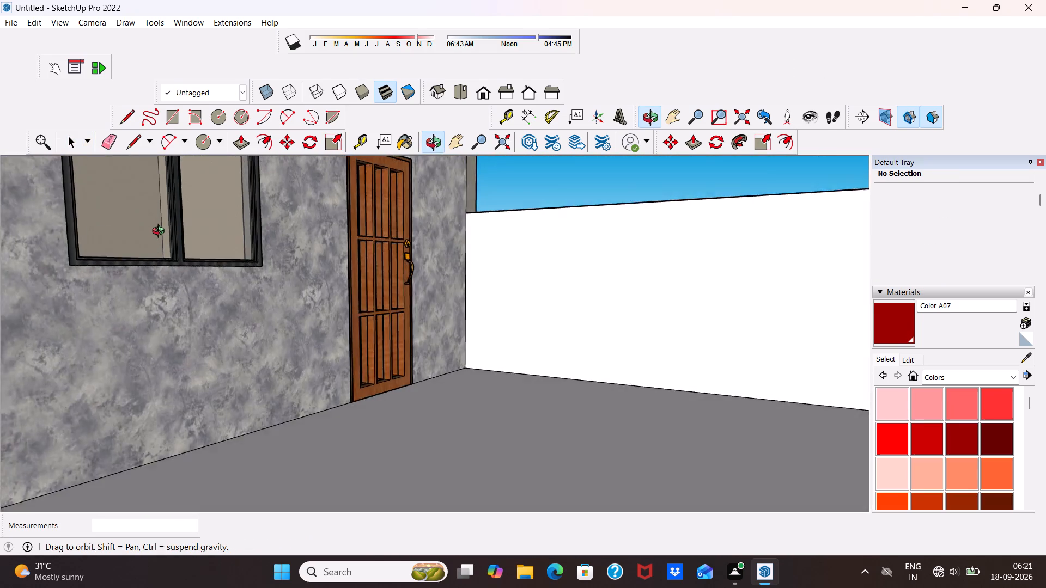
middle_click_drag(161, 232, 0, 366)
scroll(302, 289, "down", 14)
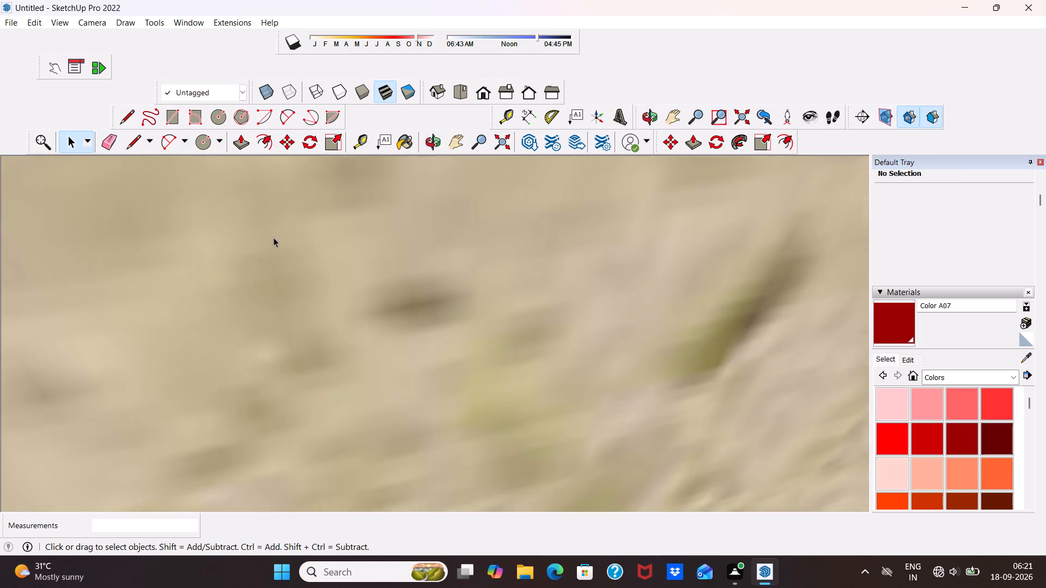
scroll(273, 237, "down", 20)
scroll(273, 237, "down", 16)
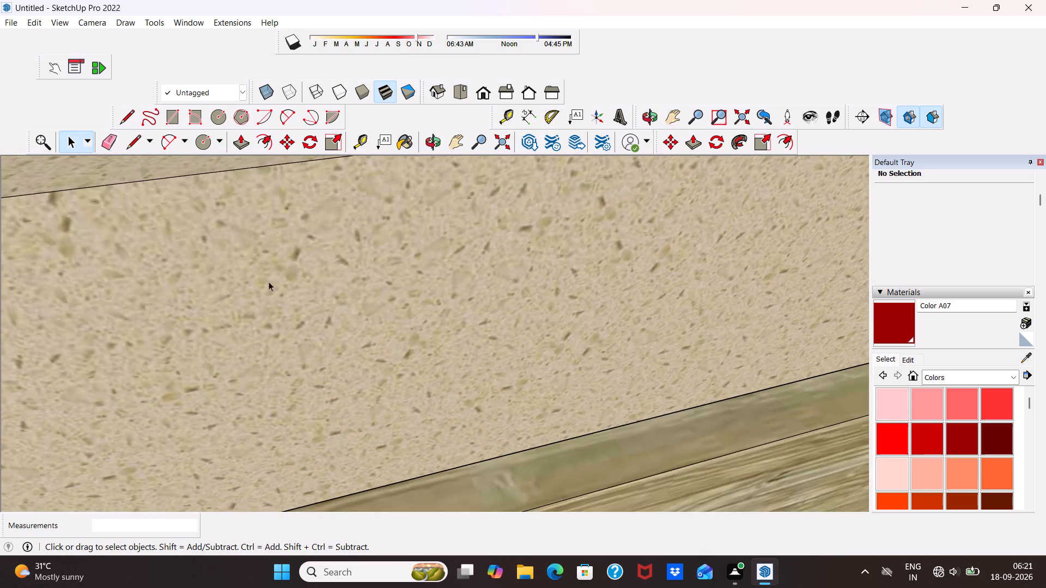
scroll(269, 281, "down", 19)
middle_click_drag(322, 374, 274, 272)
scroll(271, 254, "up", 1)
scroll(268, 260, "down", 5)
middle_click_drag(281, 379, 240, 281)
left_click(633, 421)
scroll(273, 331, "down", 3)
scroll(273, 330, "up", 5)
scroll(265, 299, "down", 2)
middle_click_drag(265, 299, 264, 334)
scroll(264, 332, "up", 1)
scroll(252, 311, "down", 4)
middle_click_drag(275, 252, 250, 408)
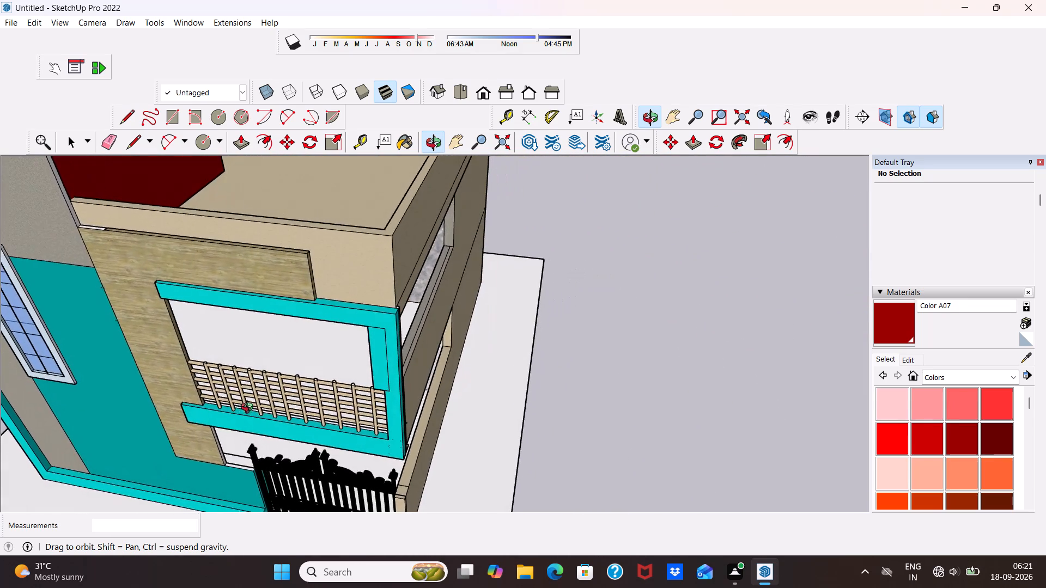
middle_click_drag(250, 408, 250, 409)
scroll(253, 396, "down", 4)
scroll(317, 329, "down", 2)
middle_click_drag(279, 338, 317, 224)
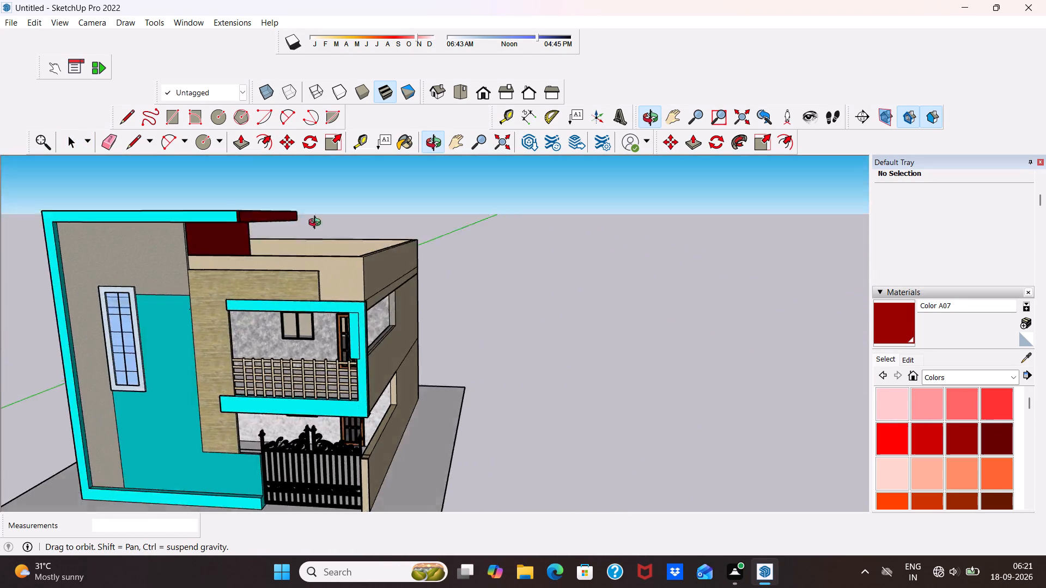
middle_click_drag(317, 224, 244, 199)
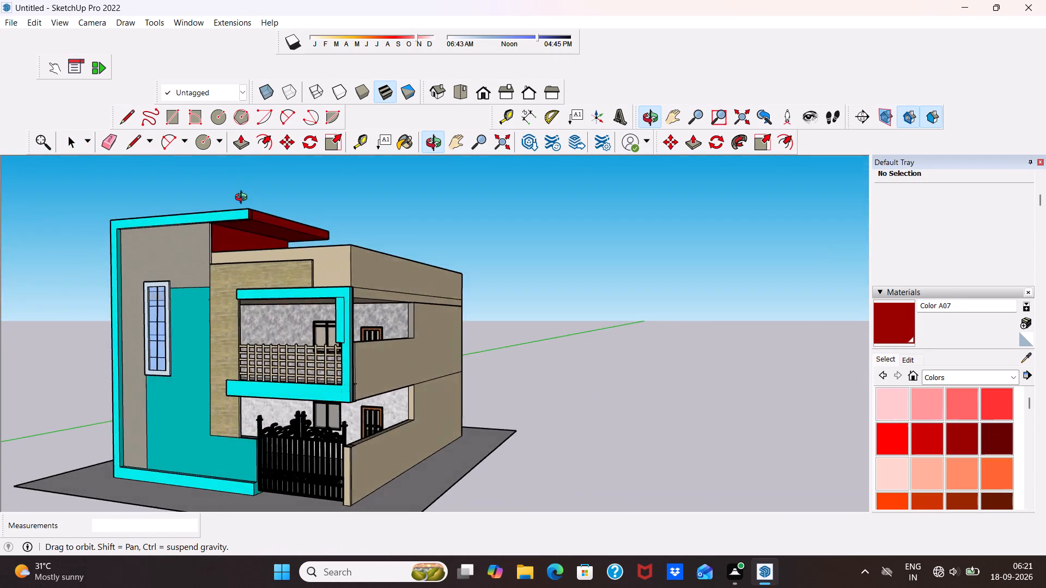
Paint the inner faces of the ground-floor porch walls, including the low side wall, with Color A02.
middle_click_drag(244, 199, 0, 183)
scroll(387, 354, "up", 2)
middle_click_drag(383, 343, 316, 342)
scroll(425, 380, "up", 1)
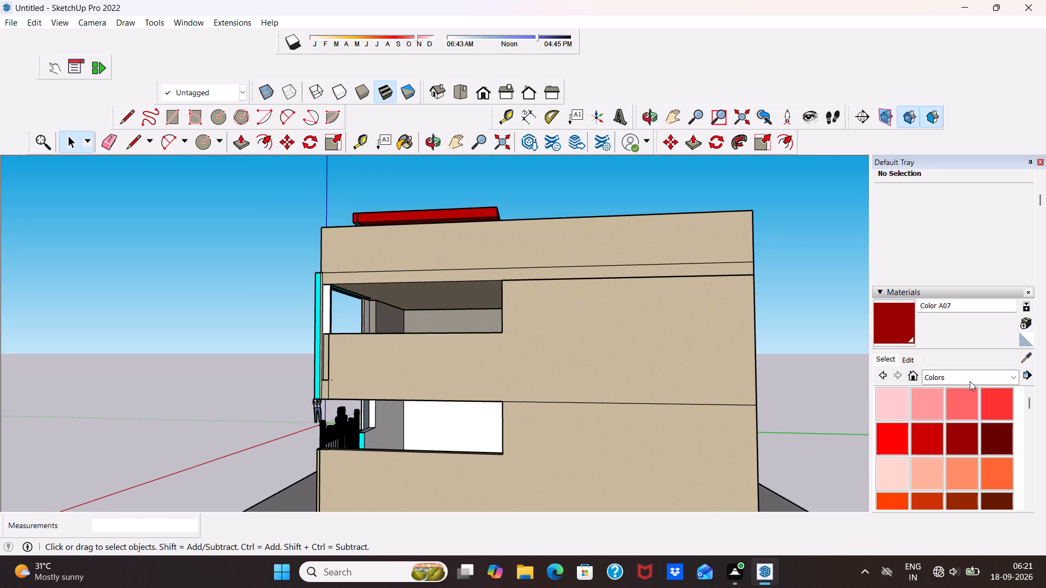
left_click(917, 401)
scroll(510, 520, "up", 2)
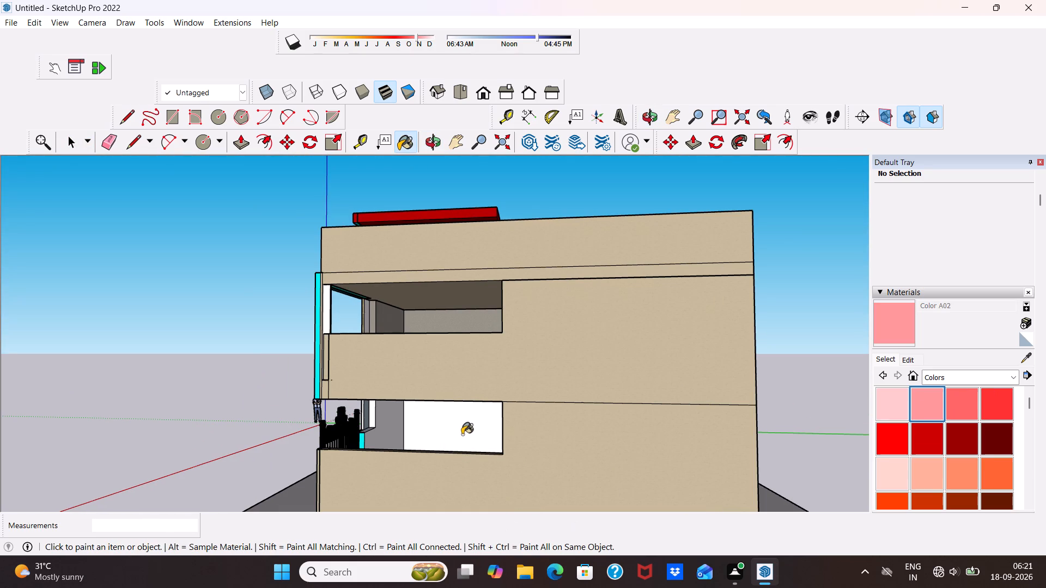
left_click(462, 434)
scroll(414, 432, "up", 5)
left_click(374, 425)
middle_click_drag(394, 438, 459, 459)
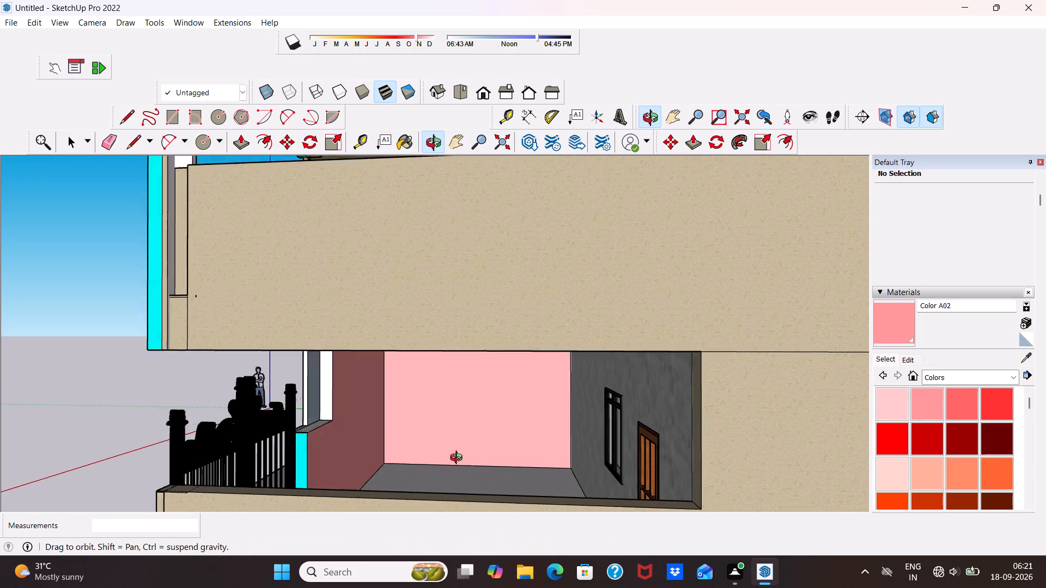
middle_click_drag(459, 459, 829, 456)
scroll(485, 427, "up", 3)
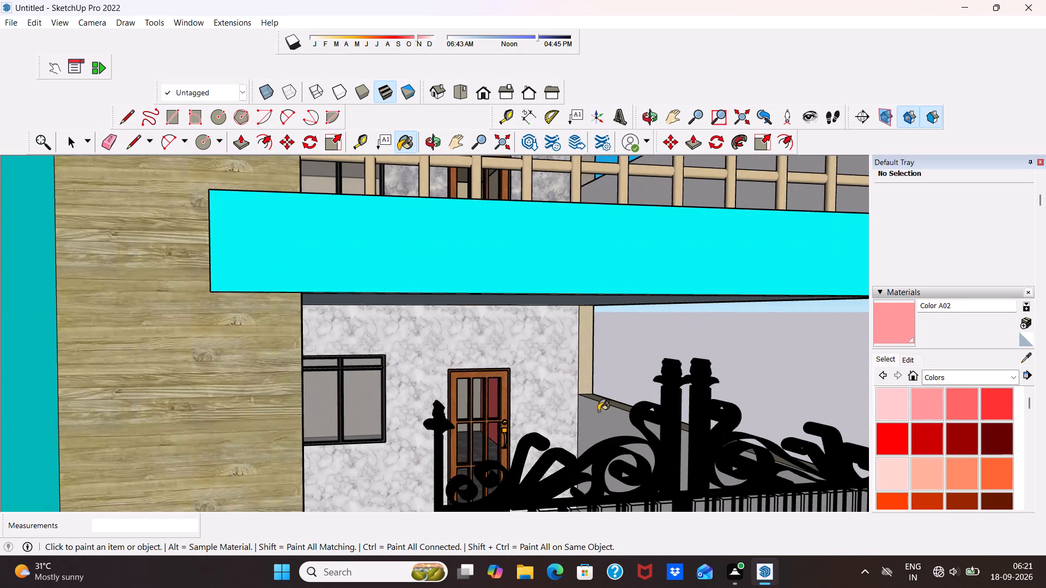
left_click(598, 411)
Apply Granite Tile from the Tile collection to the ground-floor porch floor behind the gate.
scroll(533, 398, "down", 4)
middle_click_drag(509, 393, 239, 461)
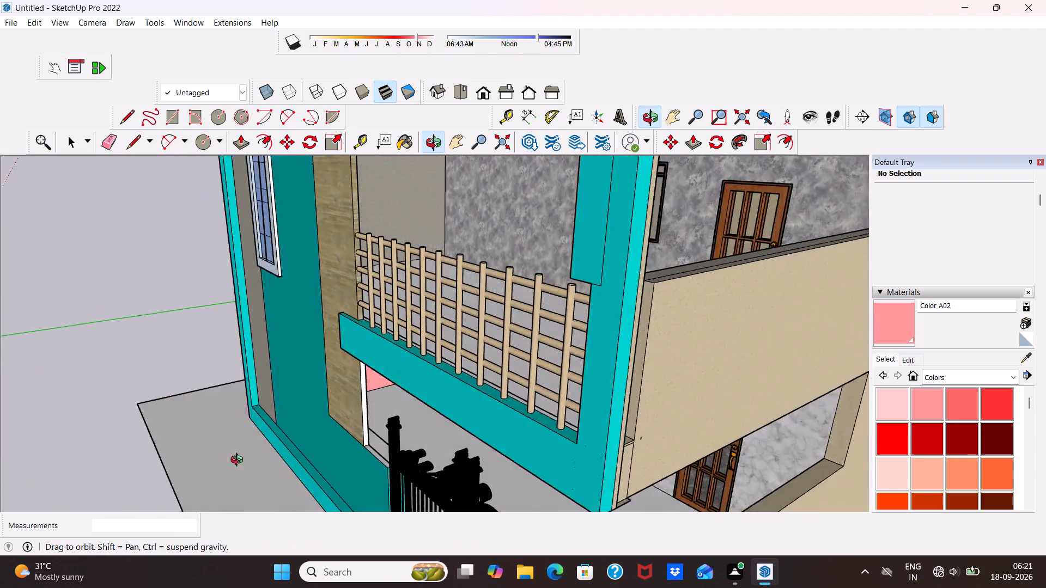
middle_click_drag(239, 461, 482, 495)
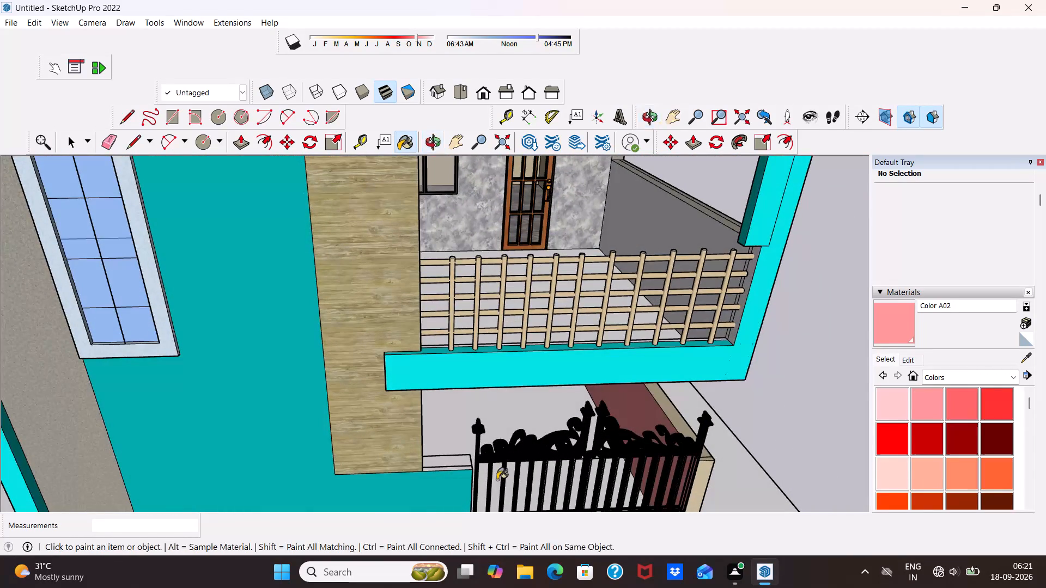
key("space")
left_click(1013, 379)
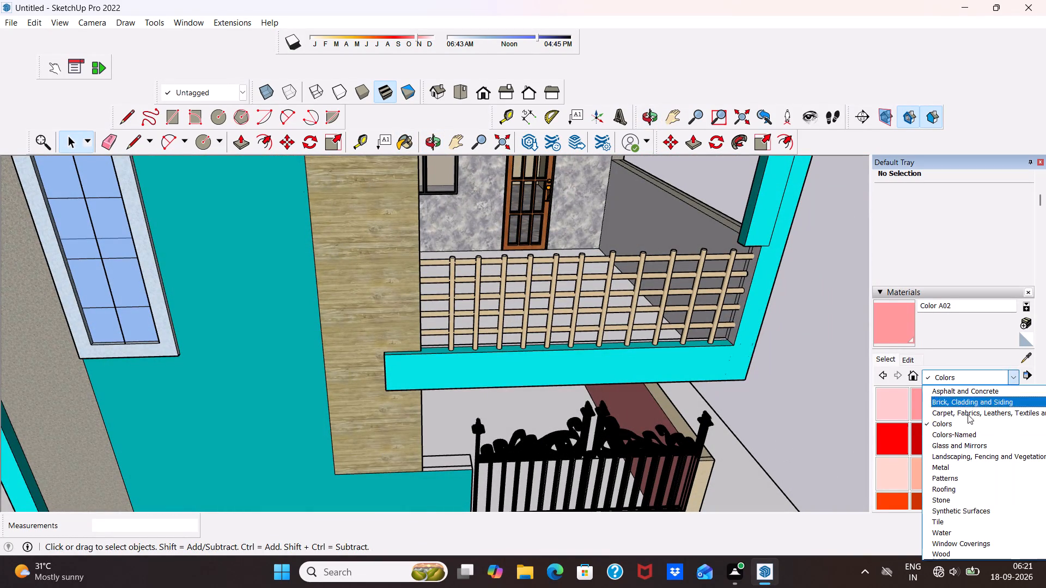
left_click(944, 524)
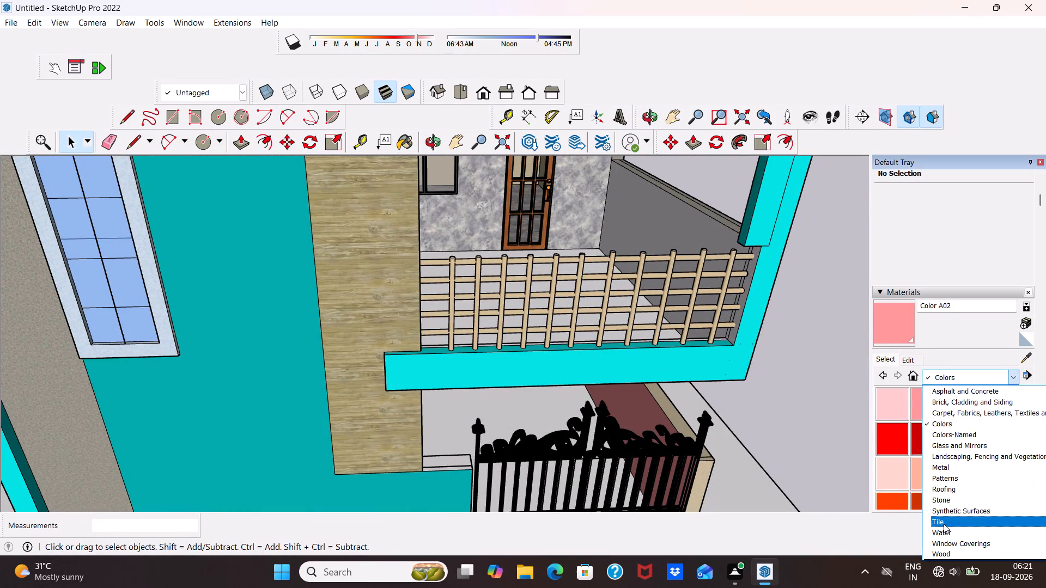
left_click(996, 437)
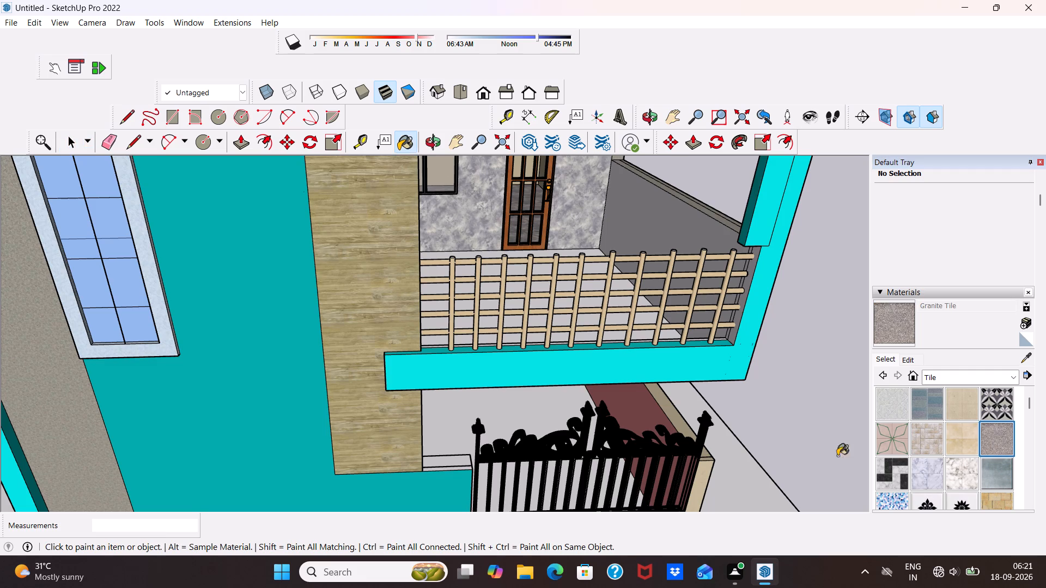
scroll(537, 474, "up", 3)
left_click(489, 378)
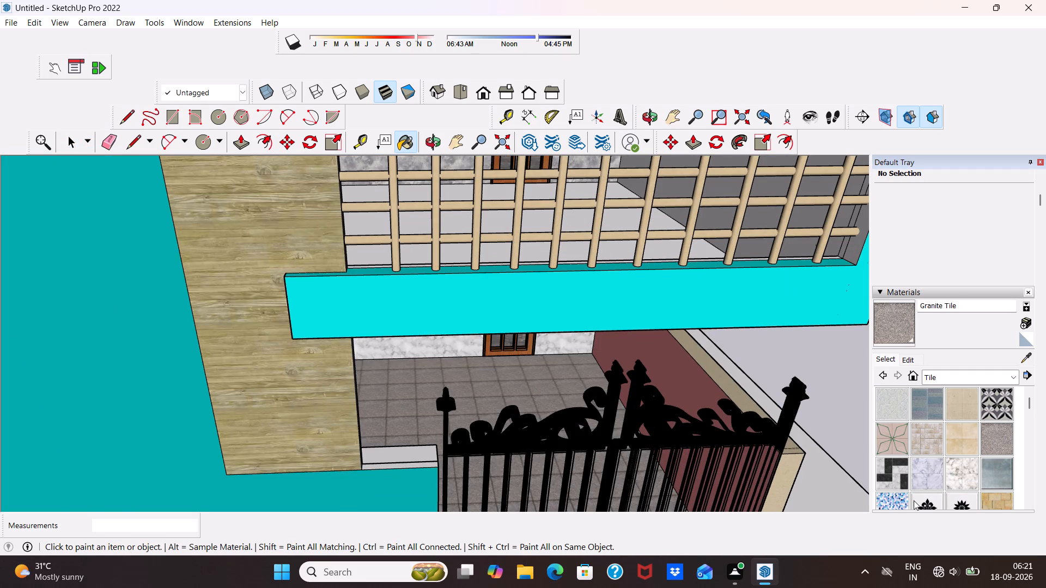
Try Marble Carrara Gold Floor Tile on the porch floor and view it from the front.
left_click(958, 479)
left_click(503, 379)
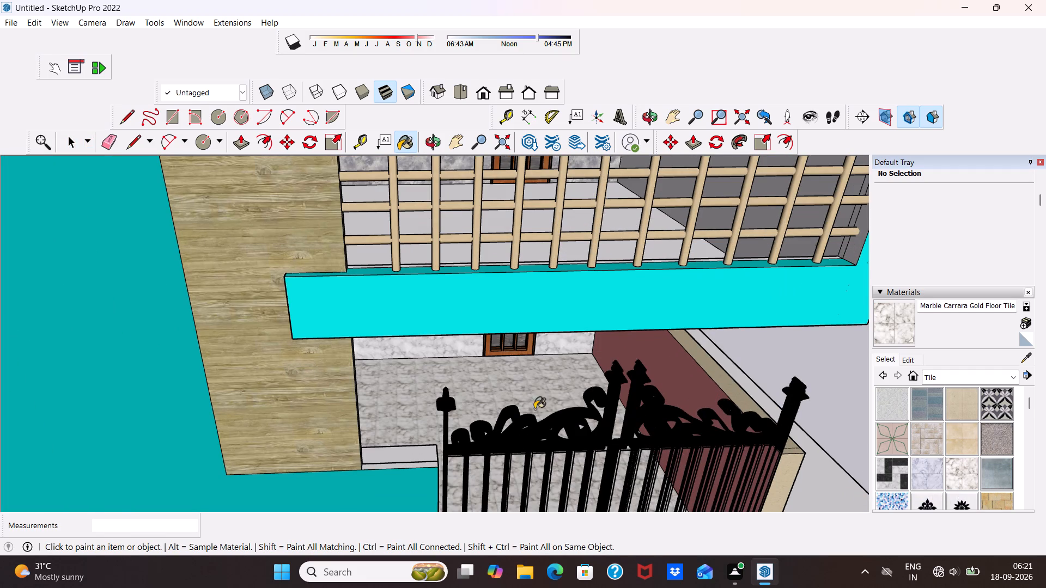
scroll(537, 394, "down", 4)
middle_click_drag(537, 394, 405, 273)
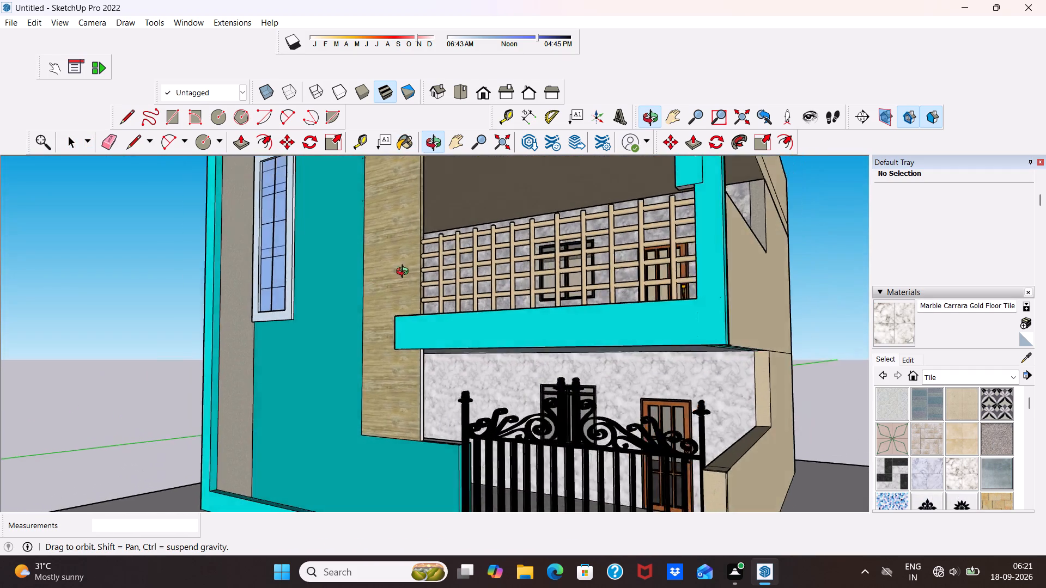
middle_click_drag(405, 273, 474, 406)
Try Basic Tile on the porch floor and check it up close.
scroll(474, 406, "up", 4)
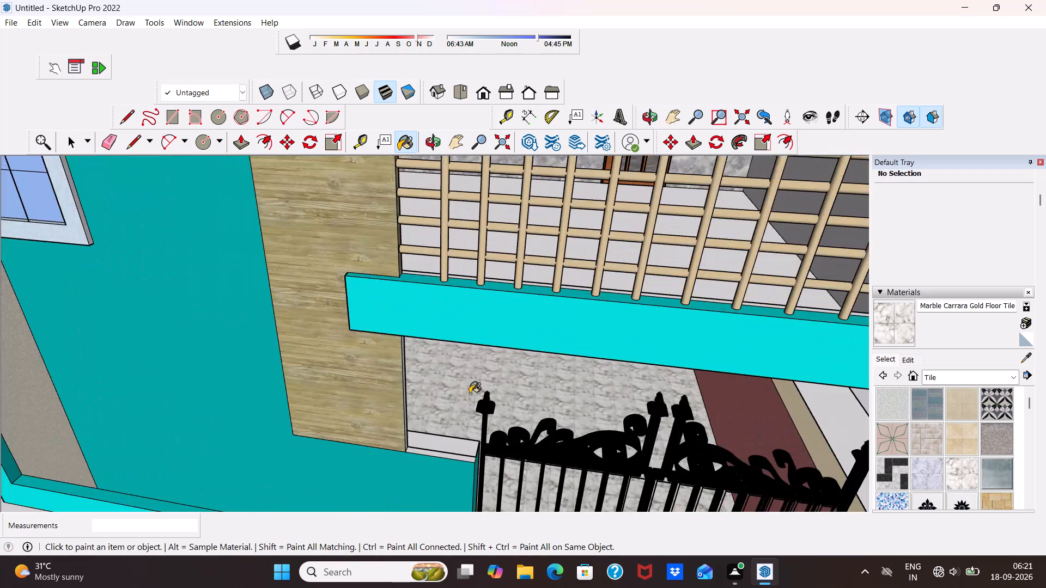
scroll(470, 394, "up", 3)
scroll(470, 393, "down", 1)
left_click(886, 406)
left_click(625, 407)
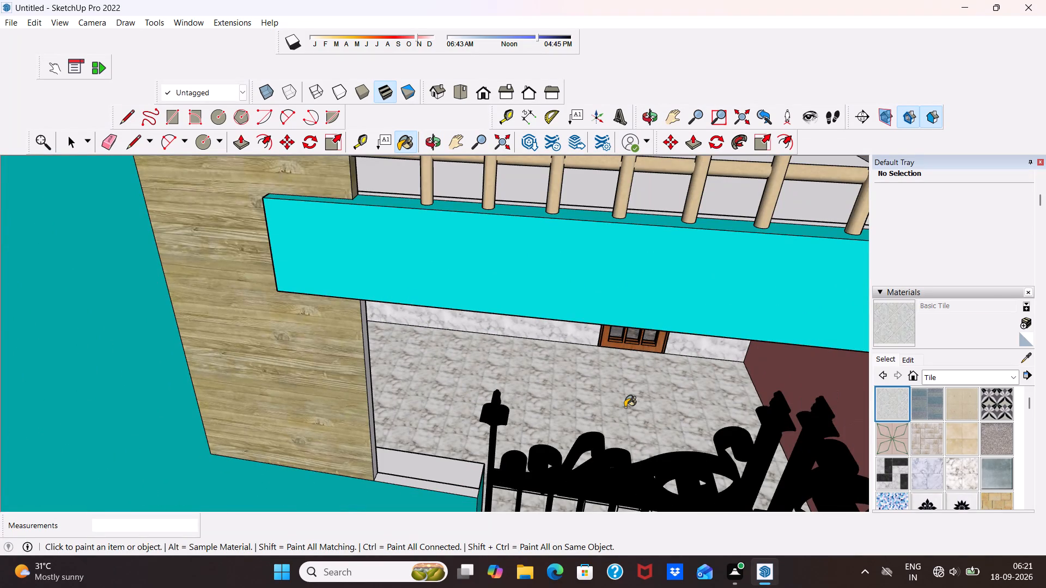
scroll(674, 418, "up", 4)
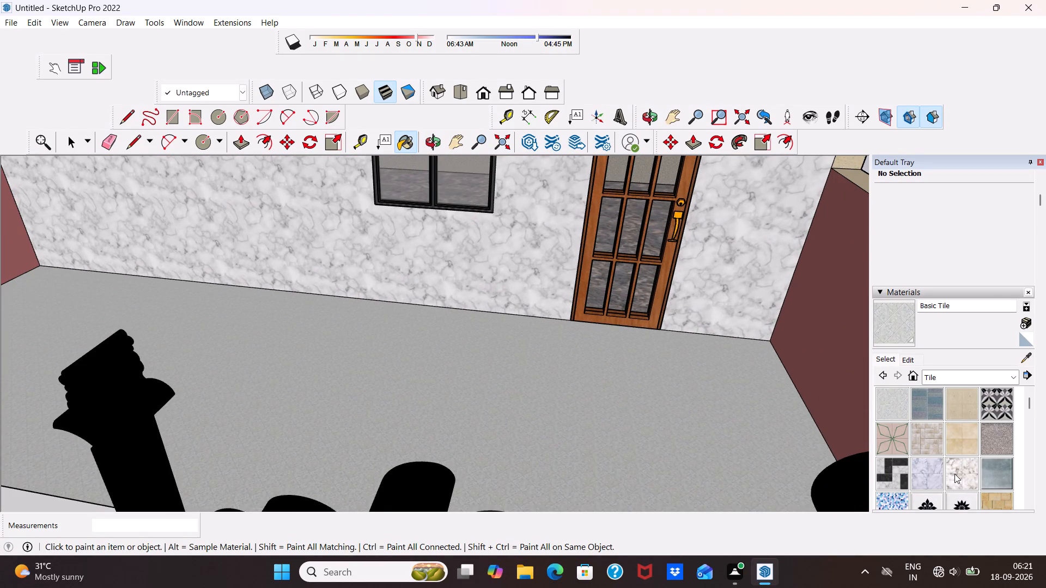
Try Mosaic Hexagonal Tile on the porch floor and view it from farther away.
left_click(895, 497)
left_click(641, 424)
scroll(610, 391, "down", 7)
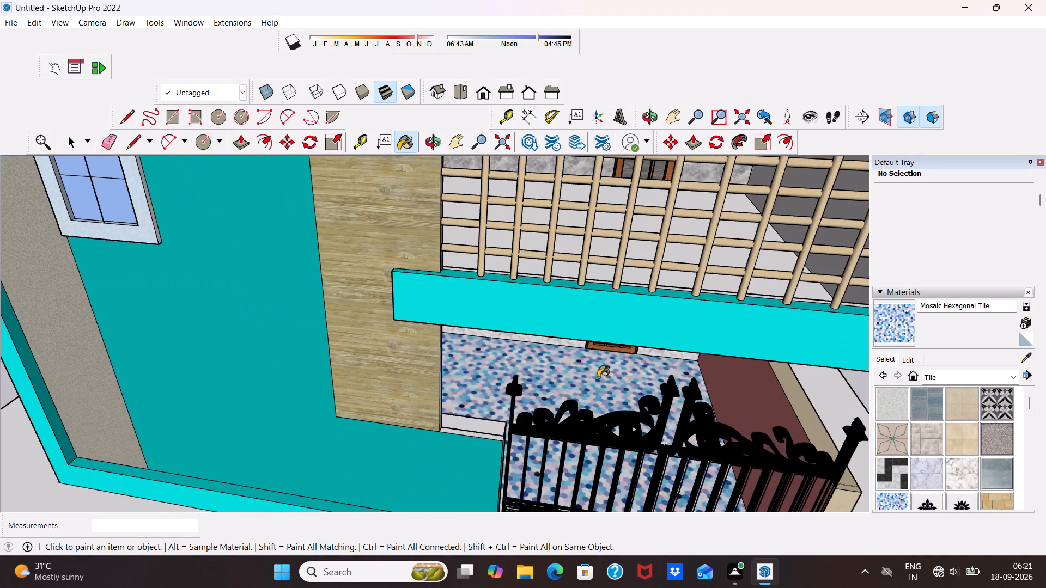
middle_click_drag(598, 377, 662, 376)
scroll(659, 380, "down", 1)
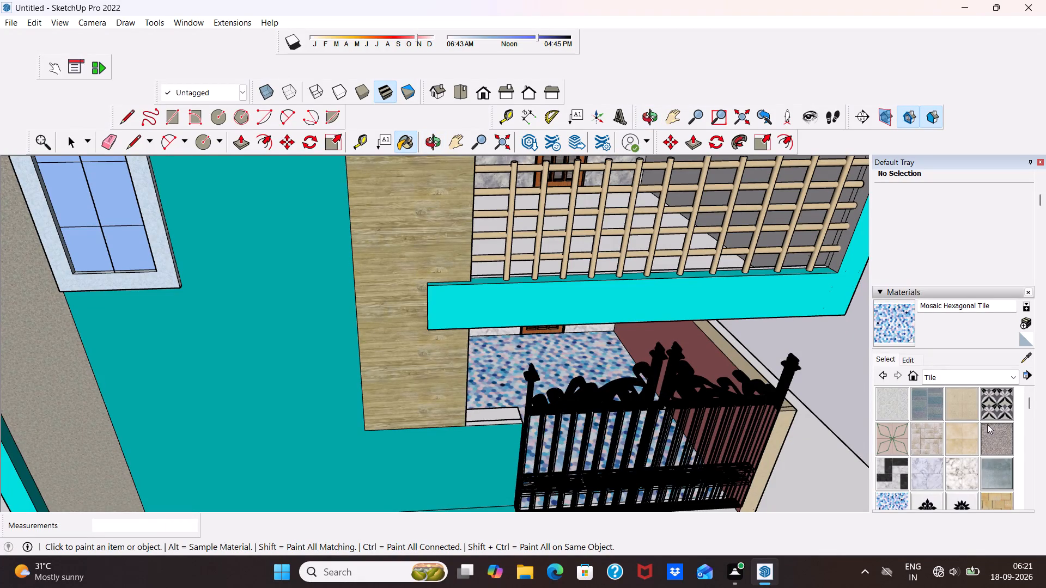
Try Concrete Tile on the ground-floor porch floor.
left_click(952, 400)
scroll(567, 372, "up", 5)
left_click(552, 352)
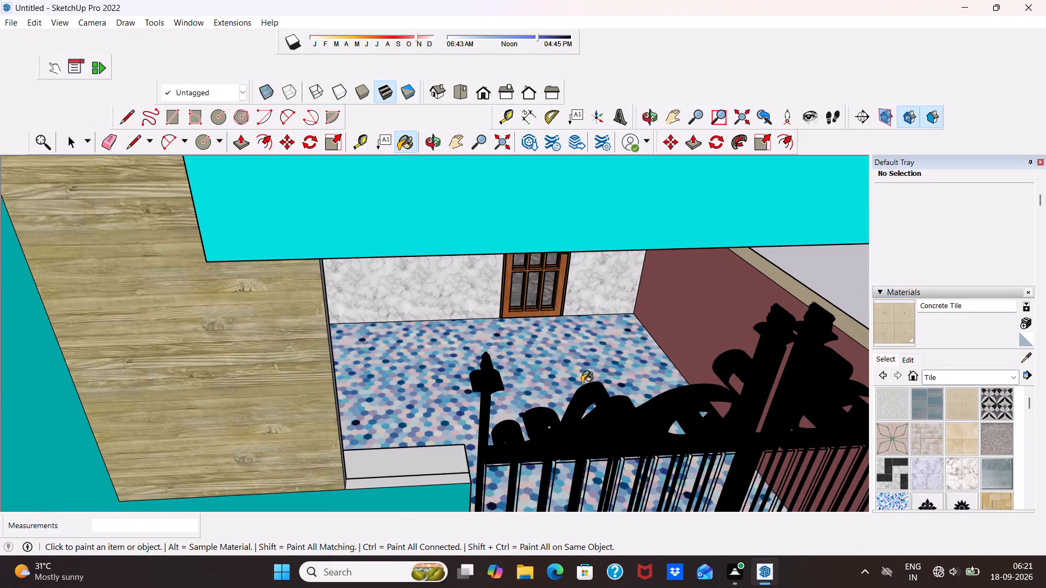
Paint the ground-floor porch floor with Field Rectangle Tile.
left_click(914, 432)
left_click(519, 367)
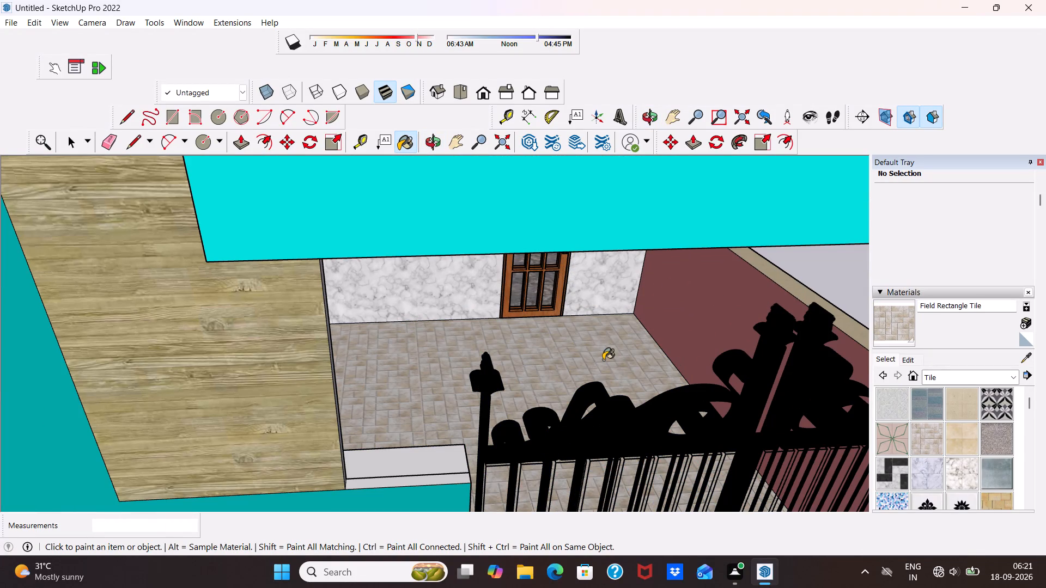
Paint the upper-floor balcony floor behind the wooden railing with Marble Carrara Floor Tile.
middle_click_drag(609, 363, 515, 377)
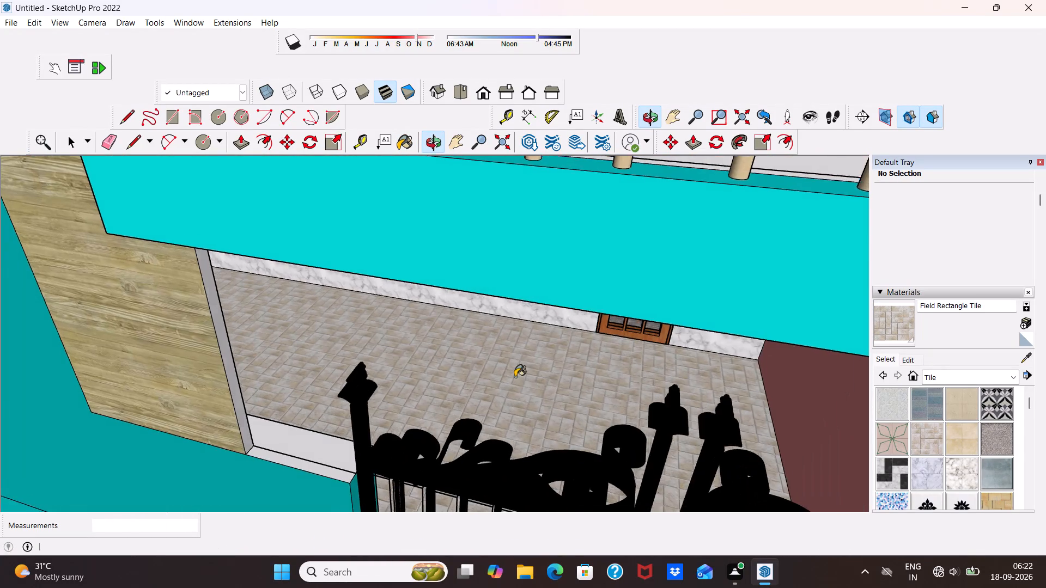
scroll(481, 331, "down", 4)
left_click(933, 470)
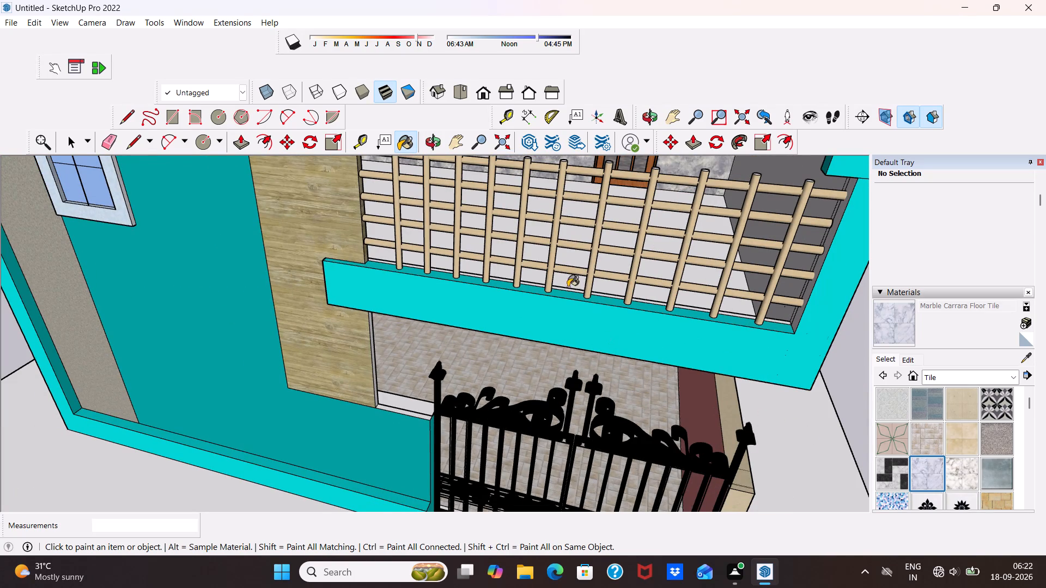
scroll(563, 296, "down", 4)
scroll(504, 304, "down", 3)
scroll(494, 198, "up", 4)
left_click(525, 254)
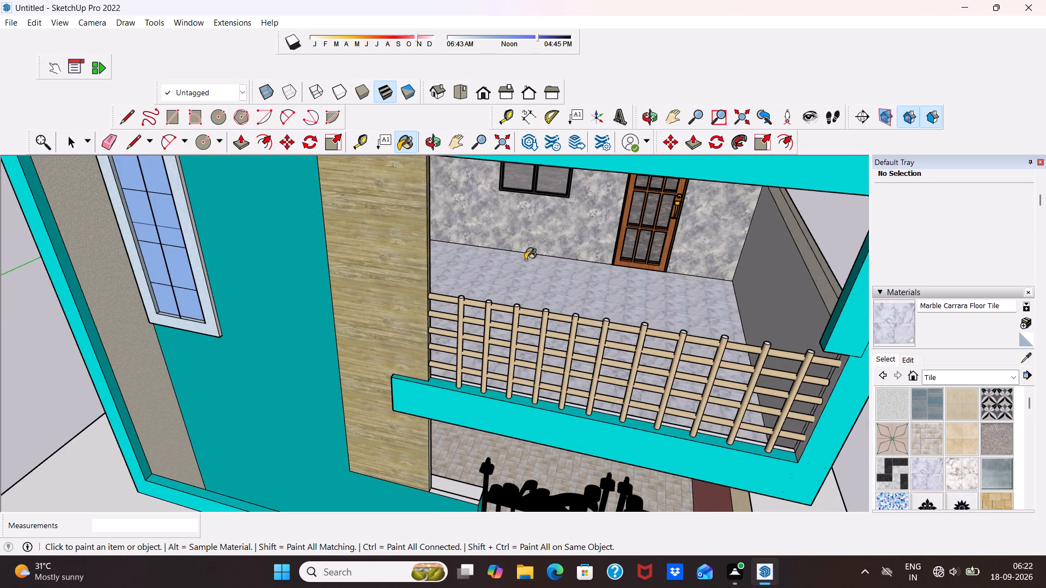
middle_click_drag(545, 278, 484, 126)
scroll(451, 122, "up", 1)
scroll(457, 167, "down", 6)
middle_click_drag(479, 376, 637, 458)
scroll(466, 392, "up", 4)
key("space")
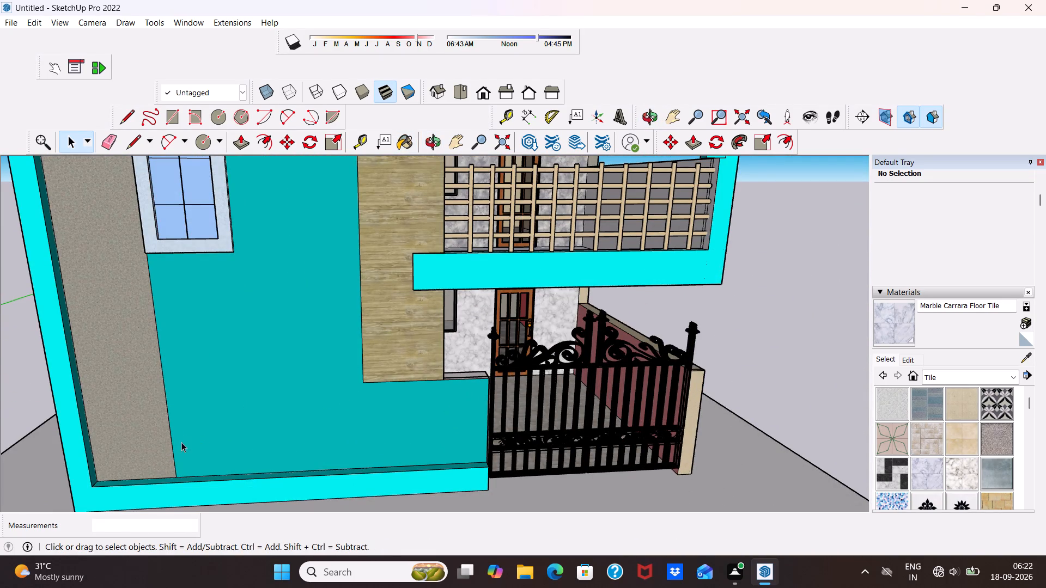
Import the plantas+internas model from Downloads and place it on the ground in front of the house's front wall.
middle_click_drag(181, 442, 186, 461)
scroll(0, 171, "up", 1)
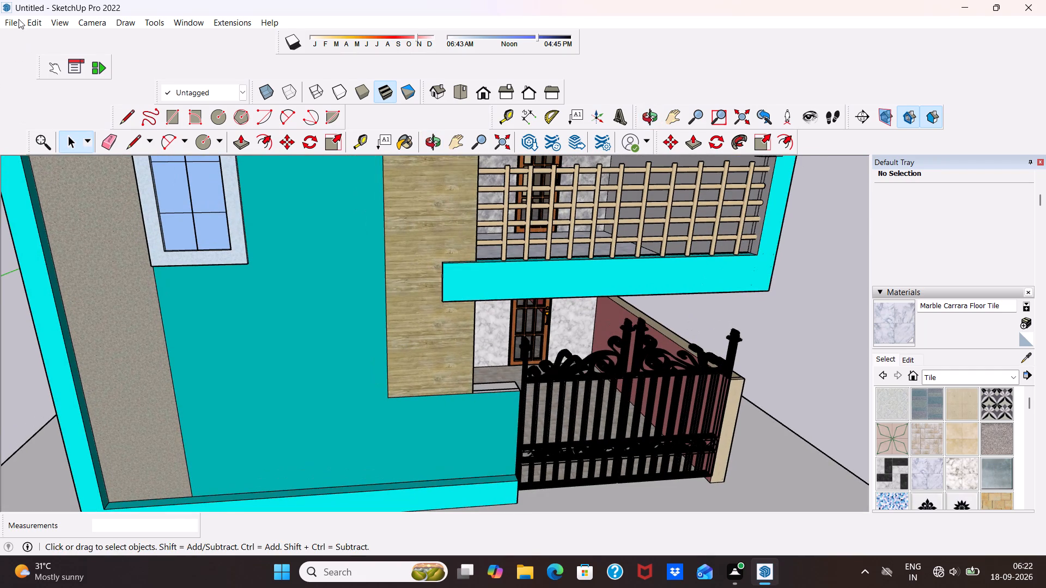
left_click(9, 21)
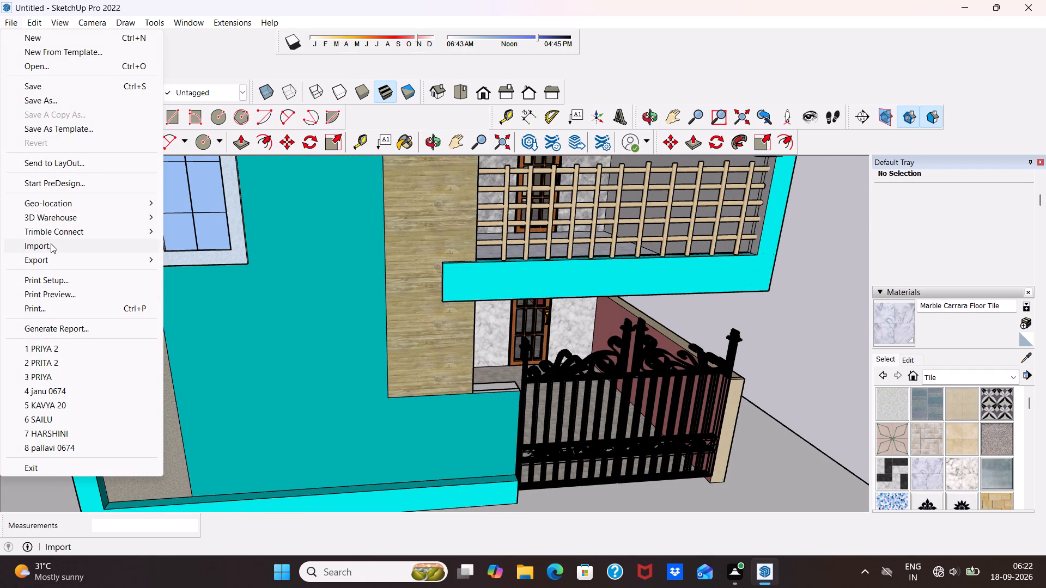
left_click(51, 243)
scroll(251, 283, "down", 4)
scroll(332, 305, "up", 1)
scroll(466, 283, "down", 2)
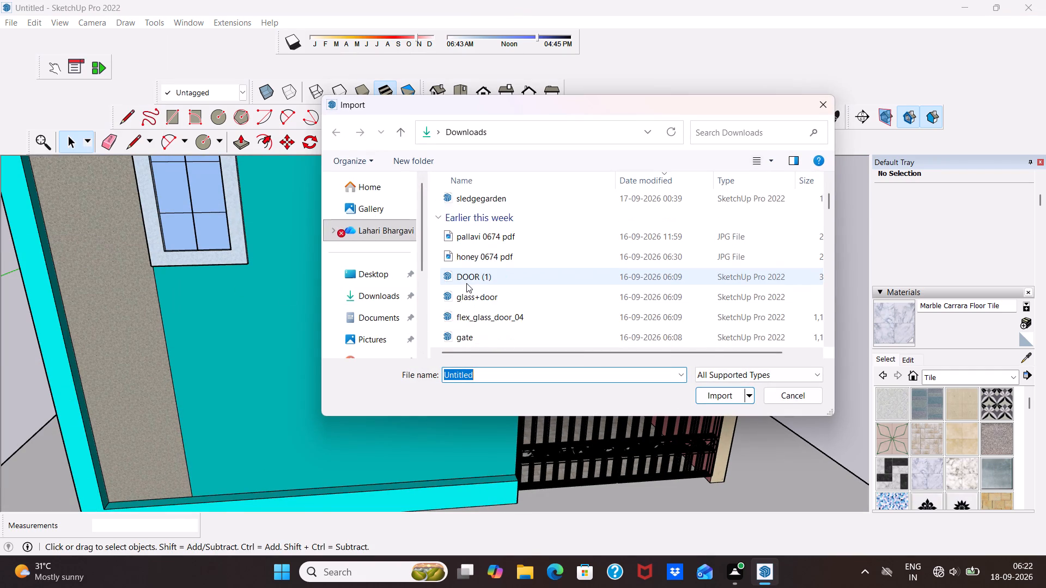
scroll(466, 283, "down", 3)
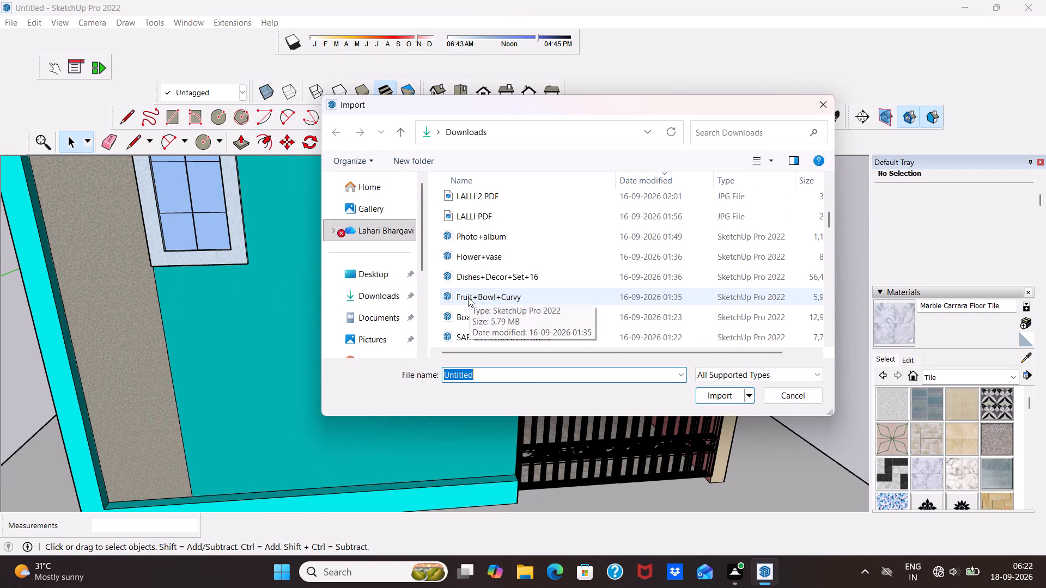
scroll(468, 297, "down", 2)
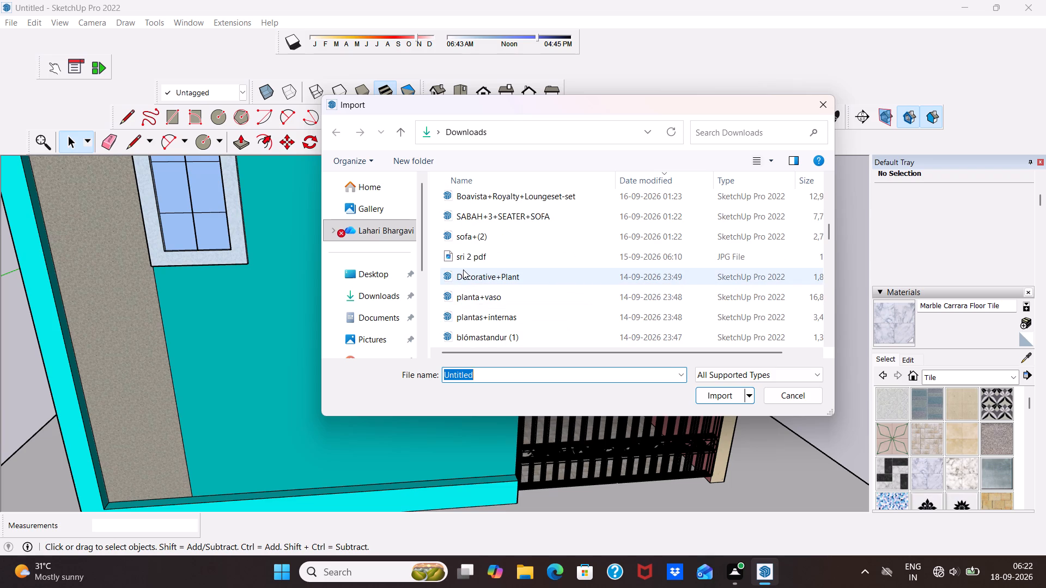
scroll(463, 273, "down", 1)
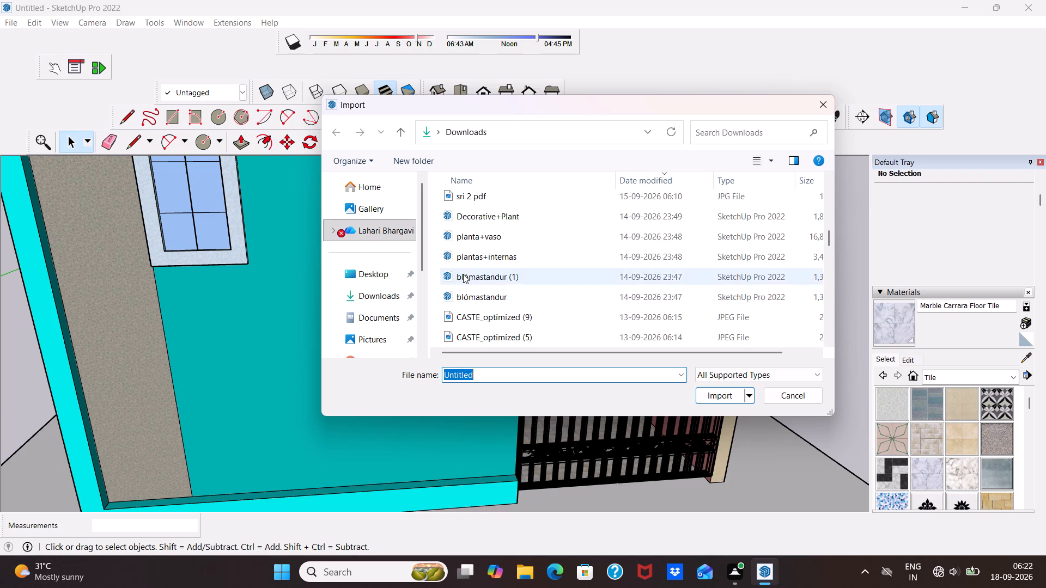
left_click(464, 254)
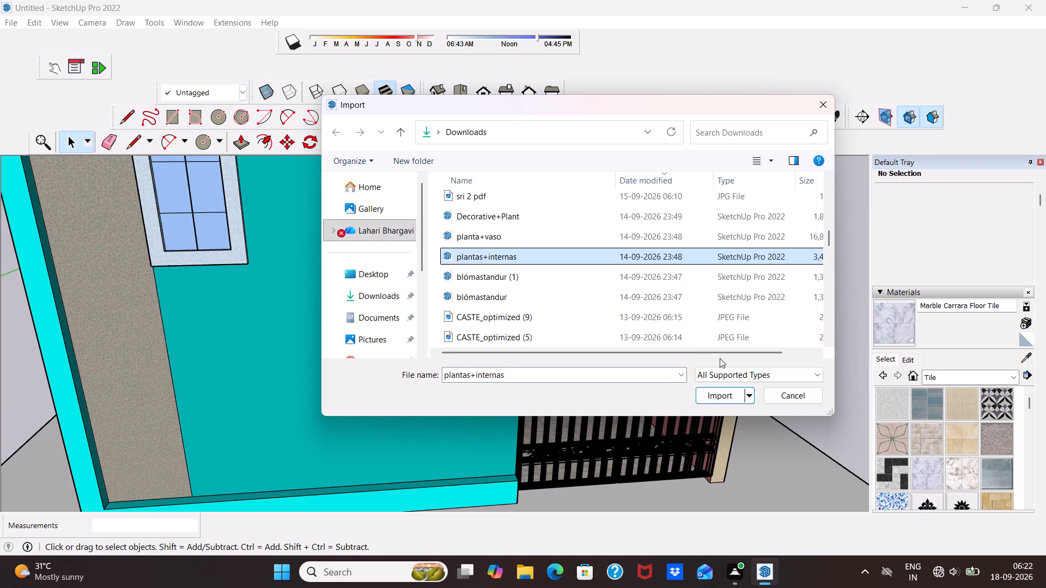
left_click(722, 400)
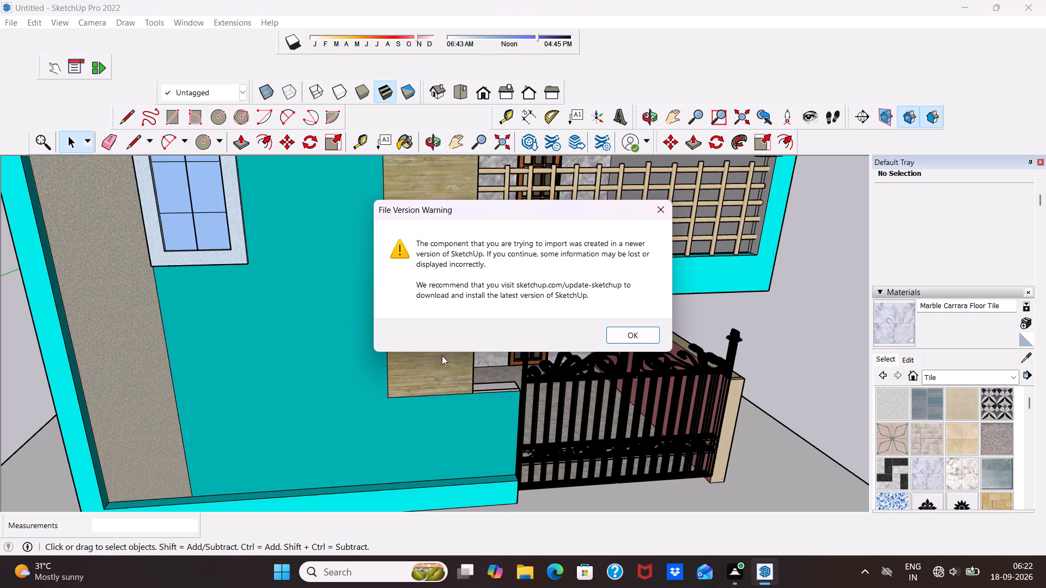
left_click(638, 336)
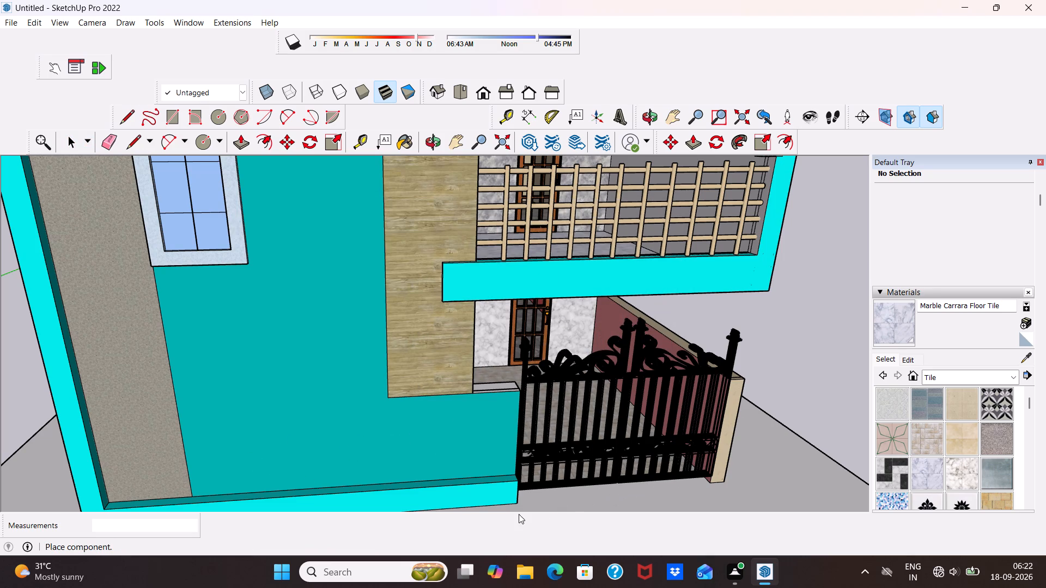
scroll(208, 395, "down", 8)
scroll(203, 490, "down", 1)
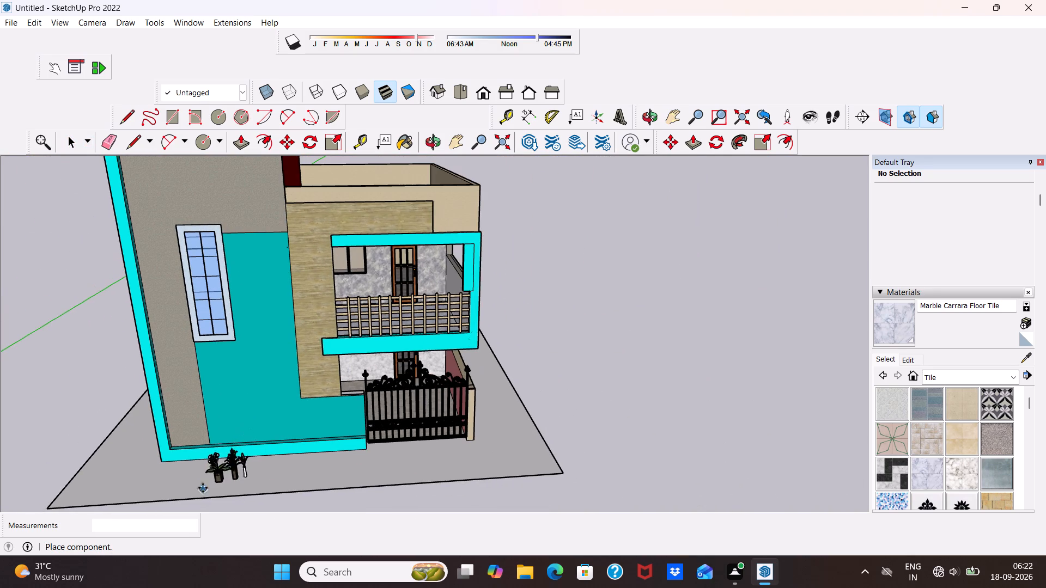
scroll(188, 469, "up", 2)
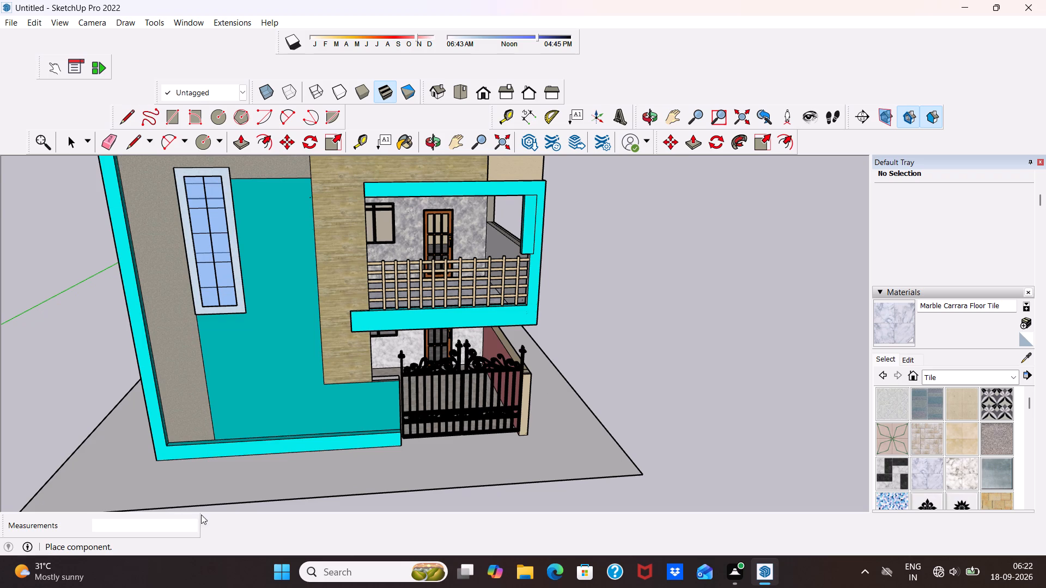
left_click(185, 492)
Move the potted plants component to the outer corner of the front wall's base, at the end away from the gate.
scroll(206, 469, "up", 8)
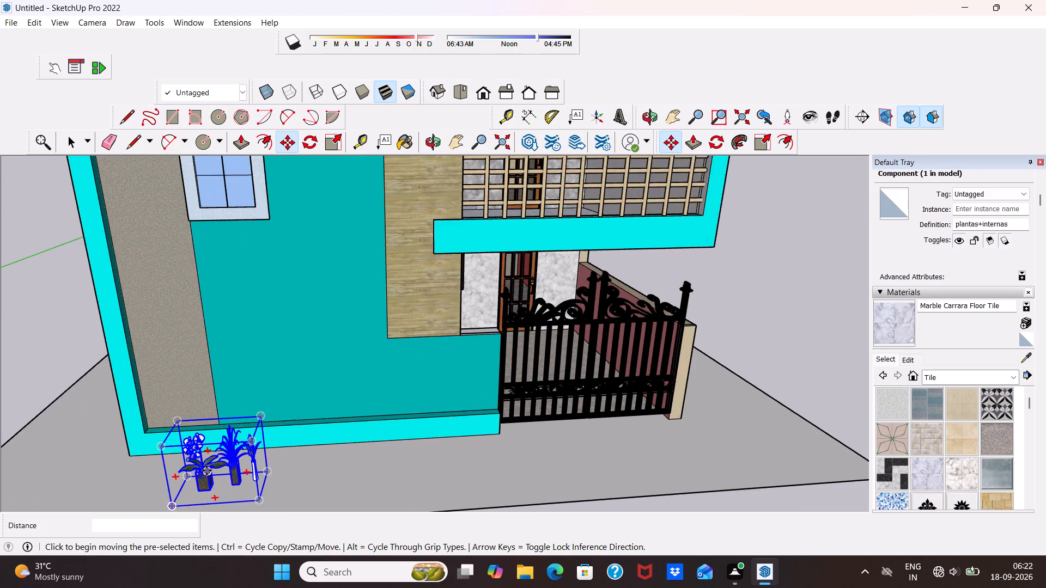
scroll(206, 470, "up", 14)
scroll(193, 387, "down", 5)
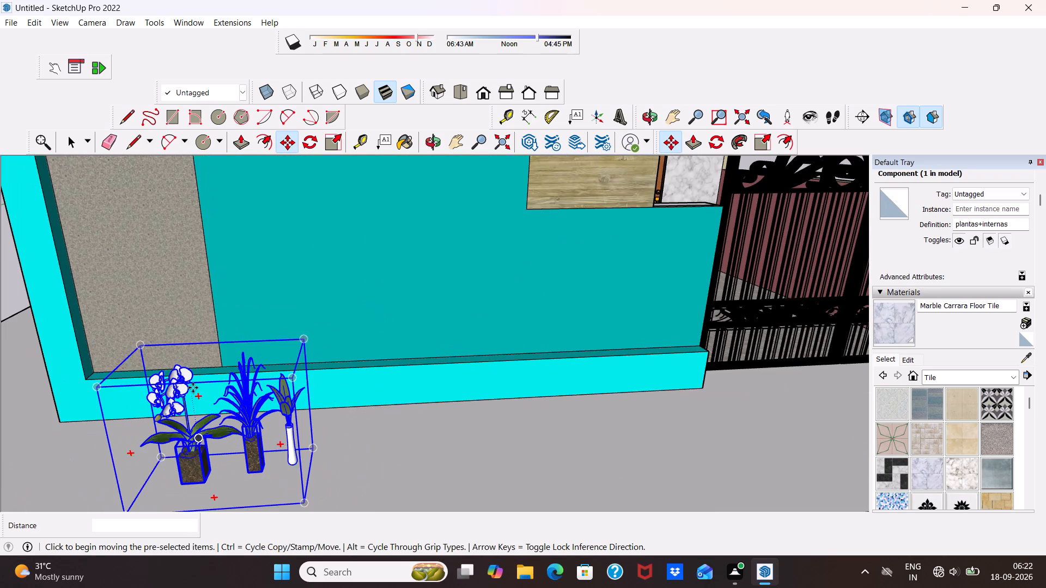
scroll(168, 365, "down", 5)
scroll(171, 464, "up", 2)
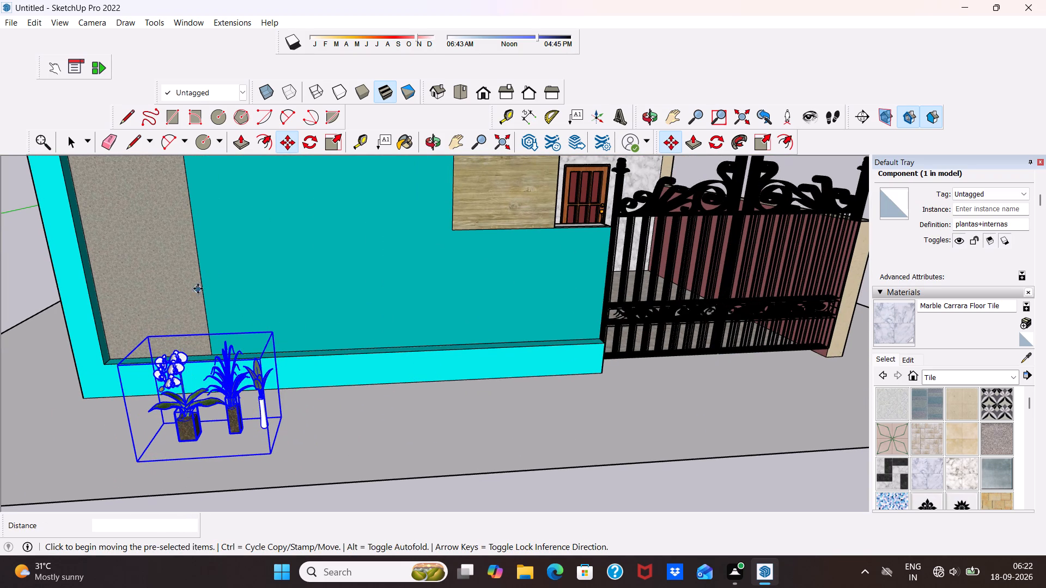
left_click(287, 142)
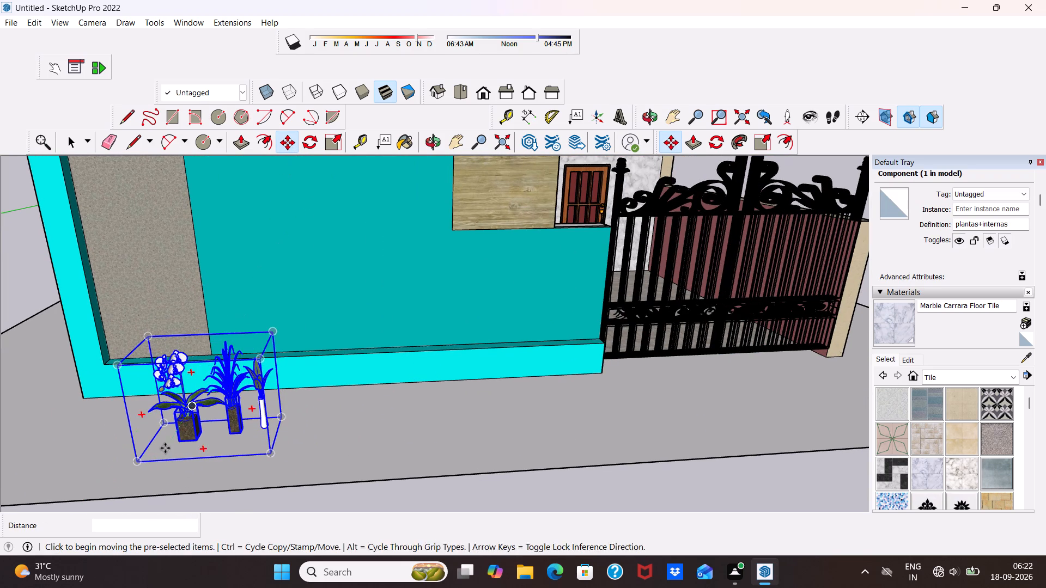
left_click_drag(136, 461, 132, 391)
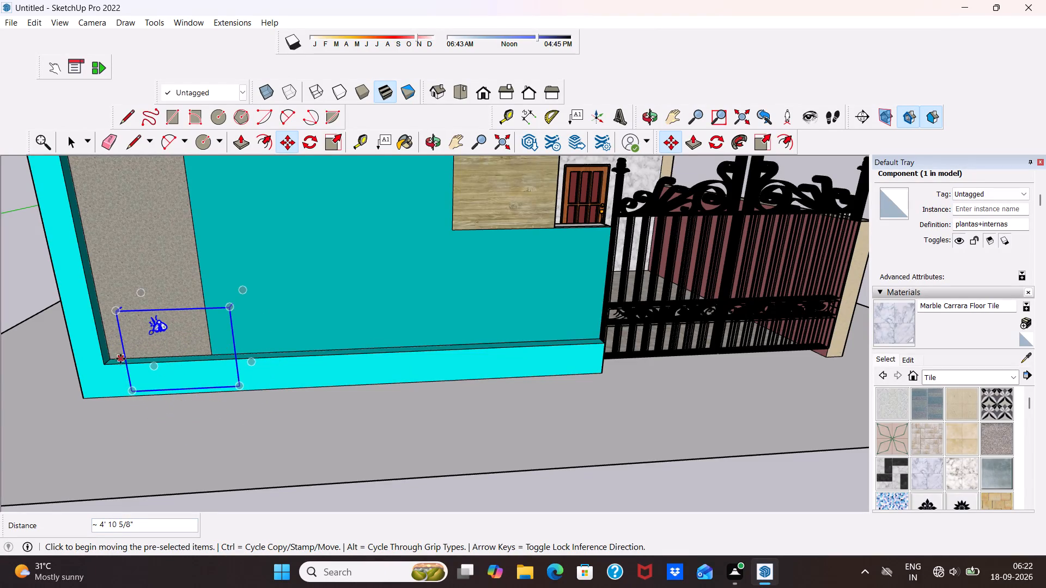
left_click_drag(131, 387, 111, 397)
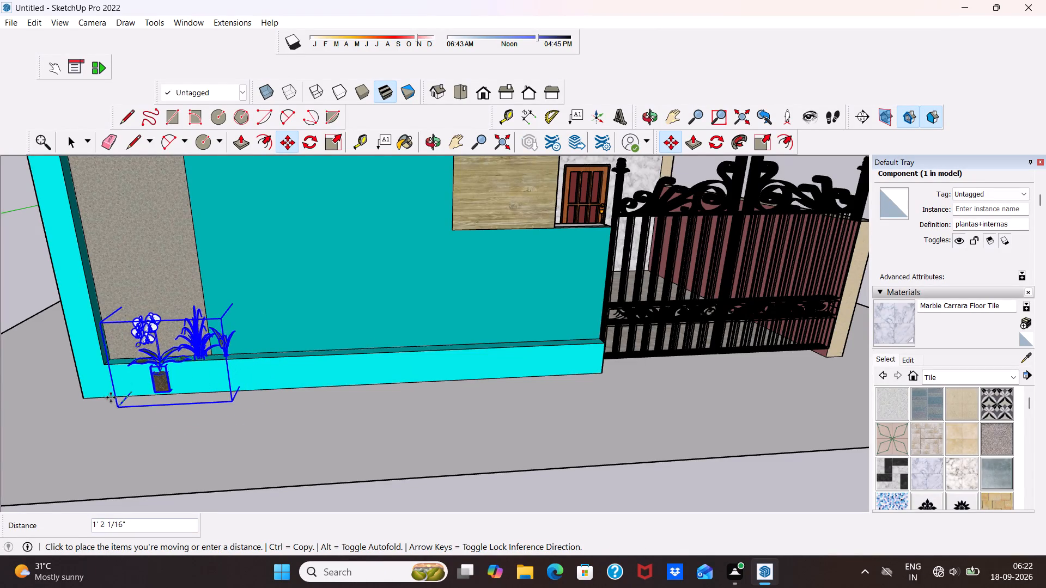
left_click_drag(111, 397, 112, 412)
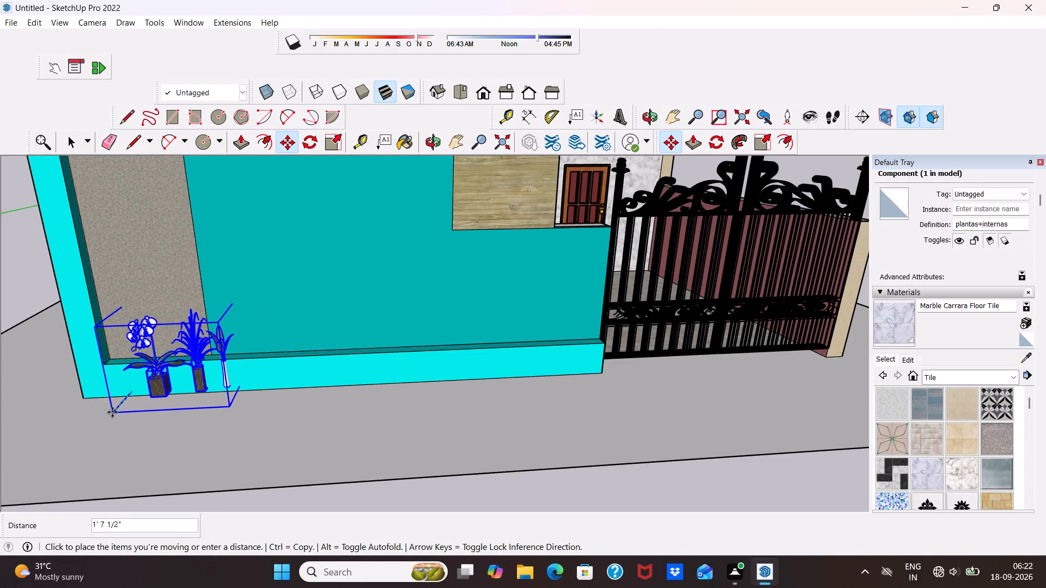
left_click_drag(112, 412, 53, 426)
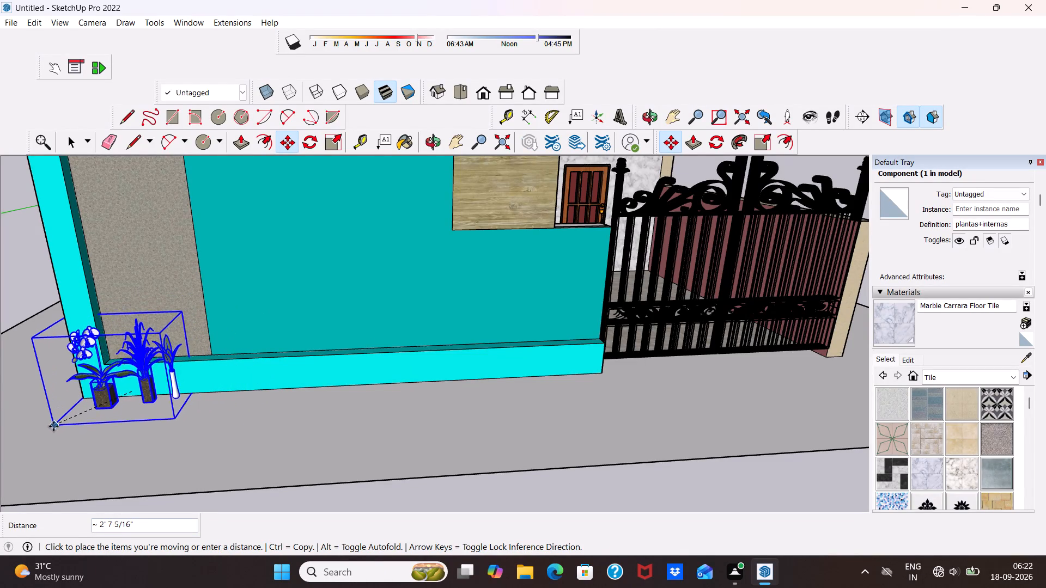
left_click_drag(53, 426, 42, 433)
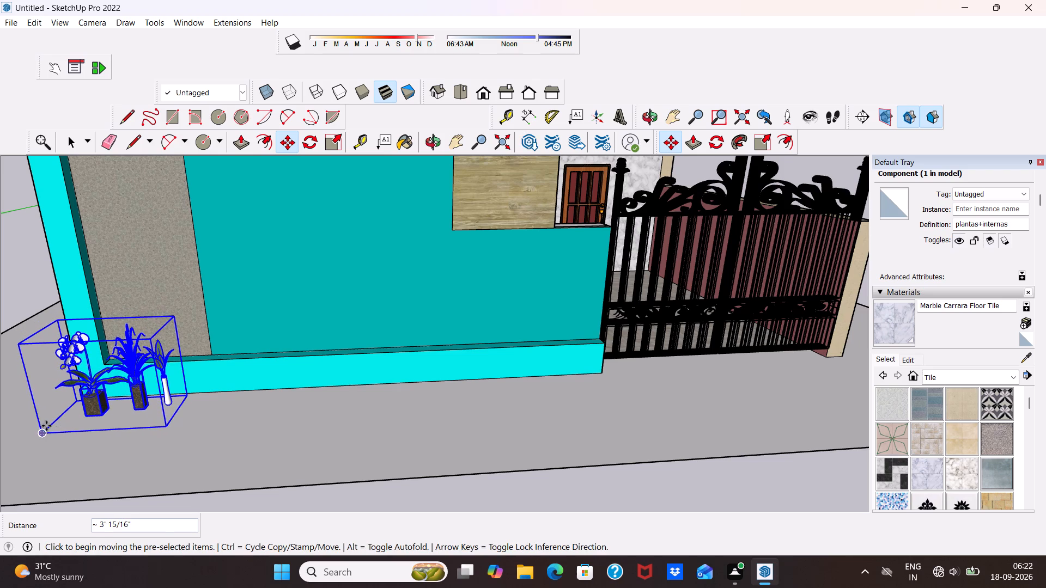
left_click(46, 426)
left_click(47, 424)
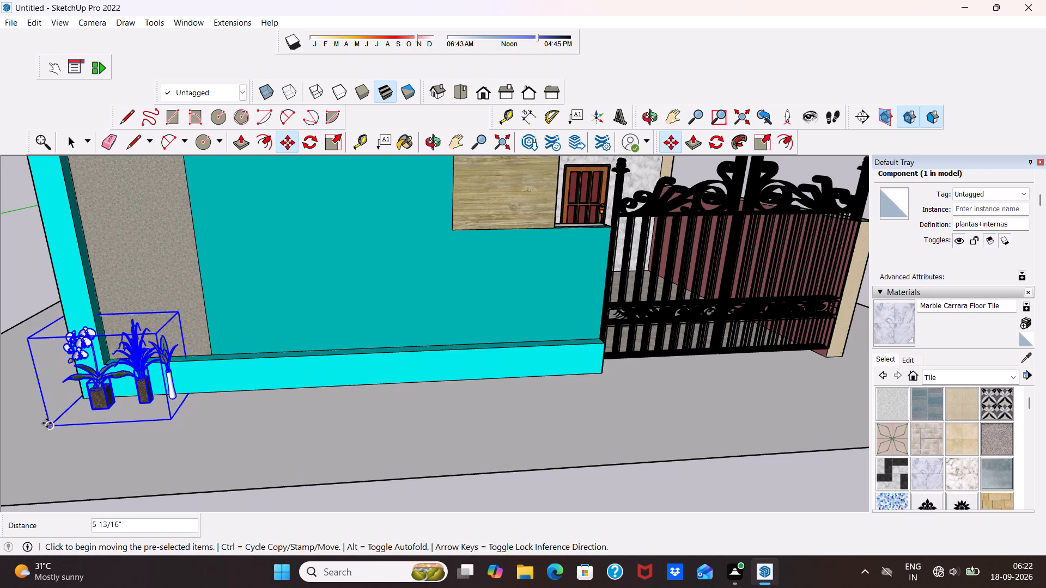
key("space")
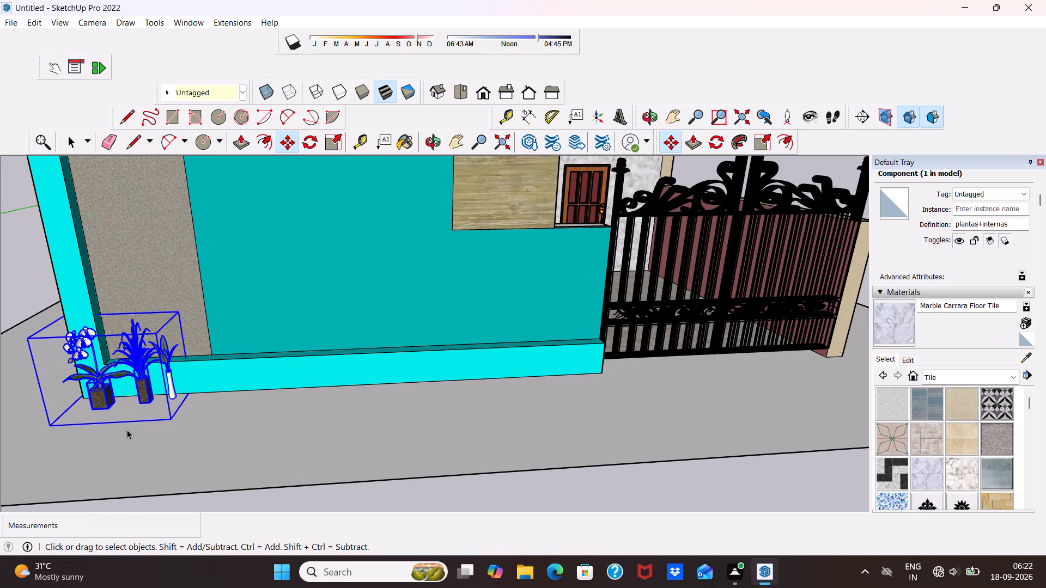
left_click(14, 281)
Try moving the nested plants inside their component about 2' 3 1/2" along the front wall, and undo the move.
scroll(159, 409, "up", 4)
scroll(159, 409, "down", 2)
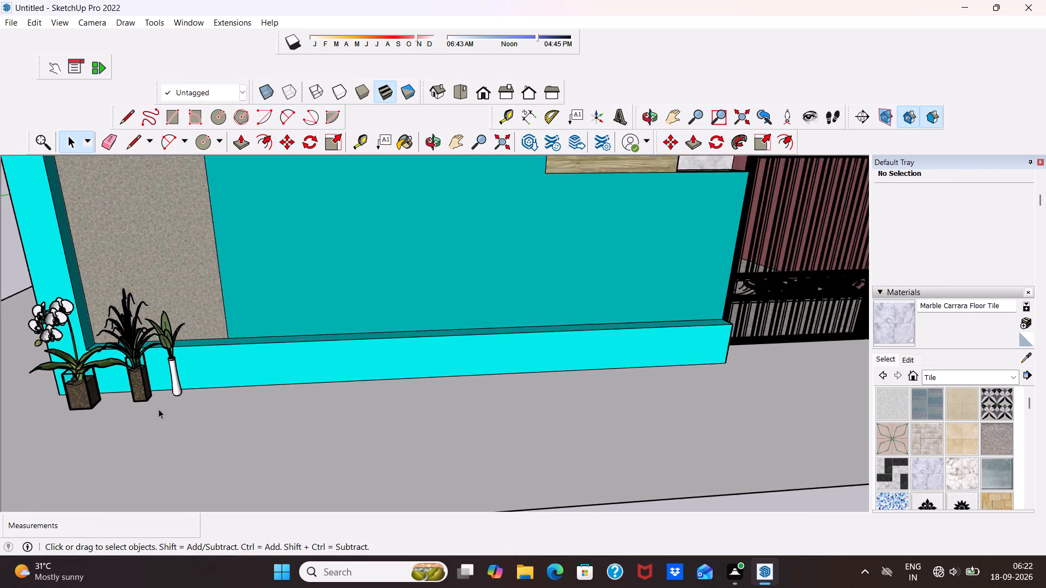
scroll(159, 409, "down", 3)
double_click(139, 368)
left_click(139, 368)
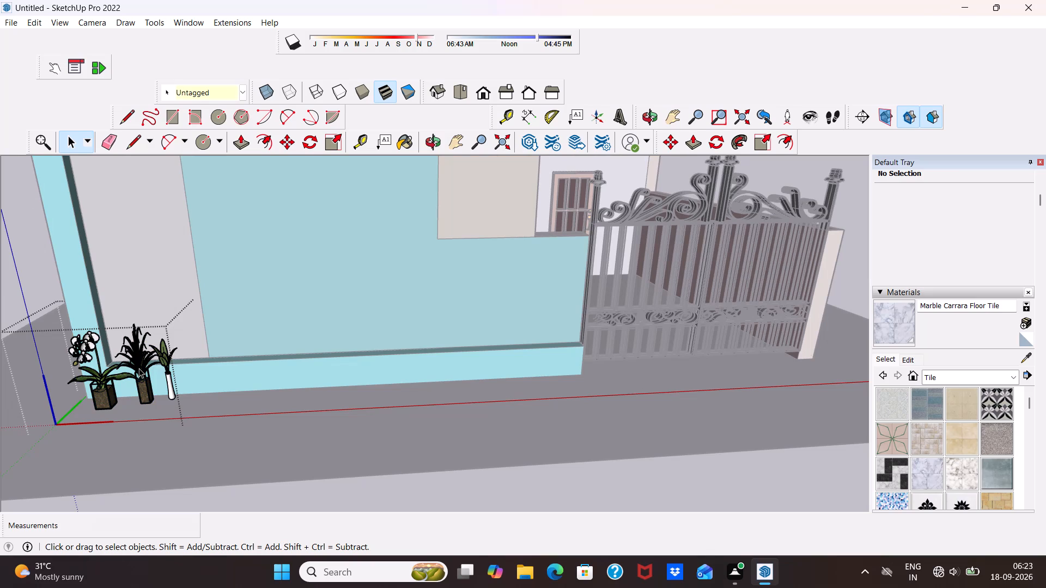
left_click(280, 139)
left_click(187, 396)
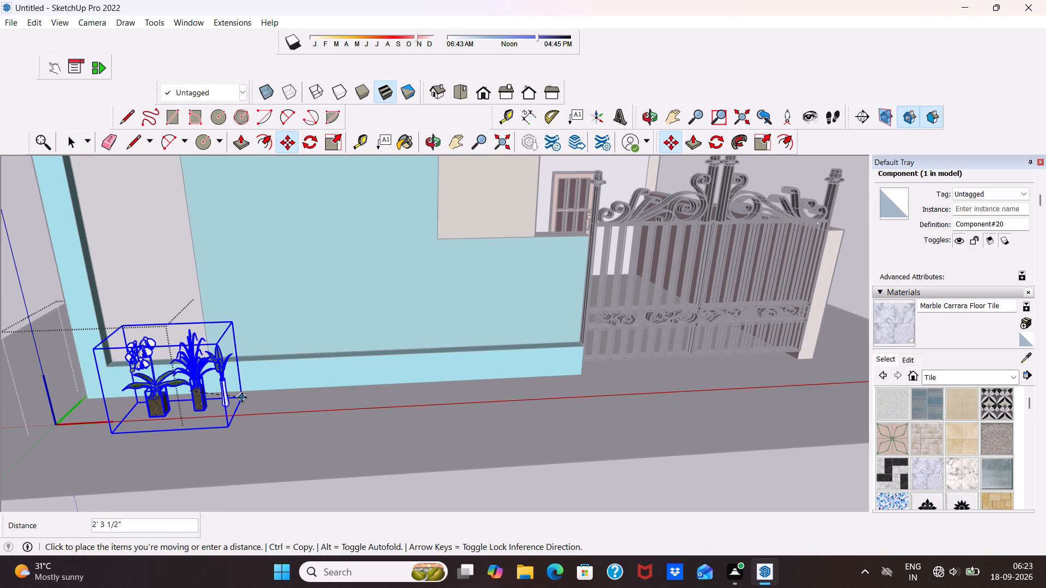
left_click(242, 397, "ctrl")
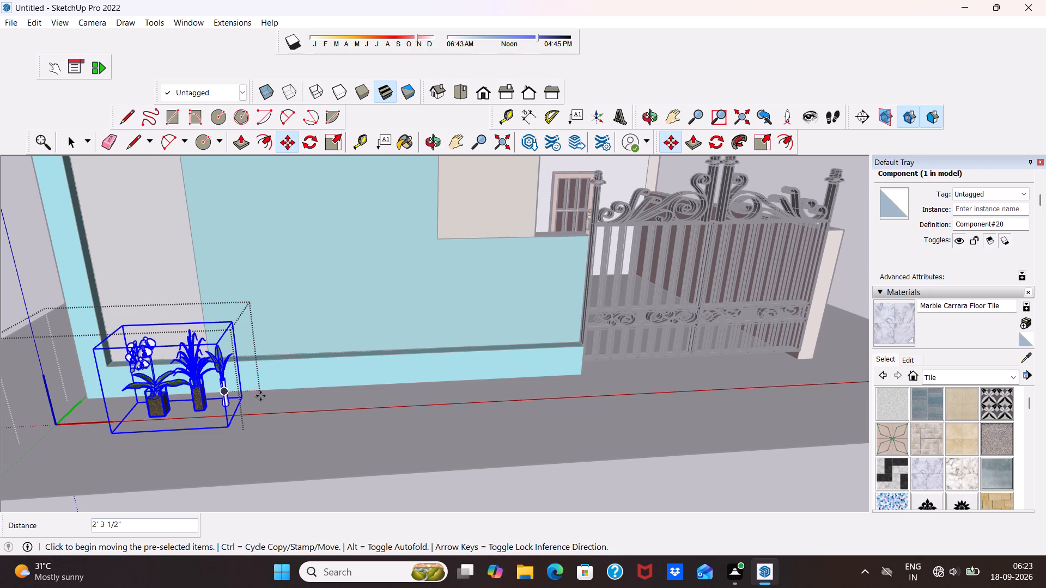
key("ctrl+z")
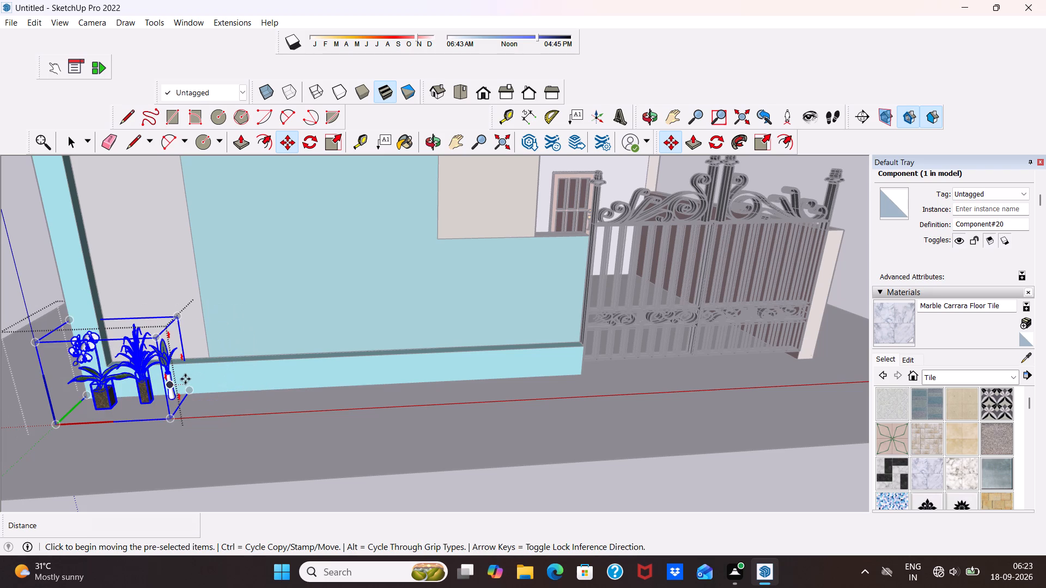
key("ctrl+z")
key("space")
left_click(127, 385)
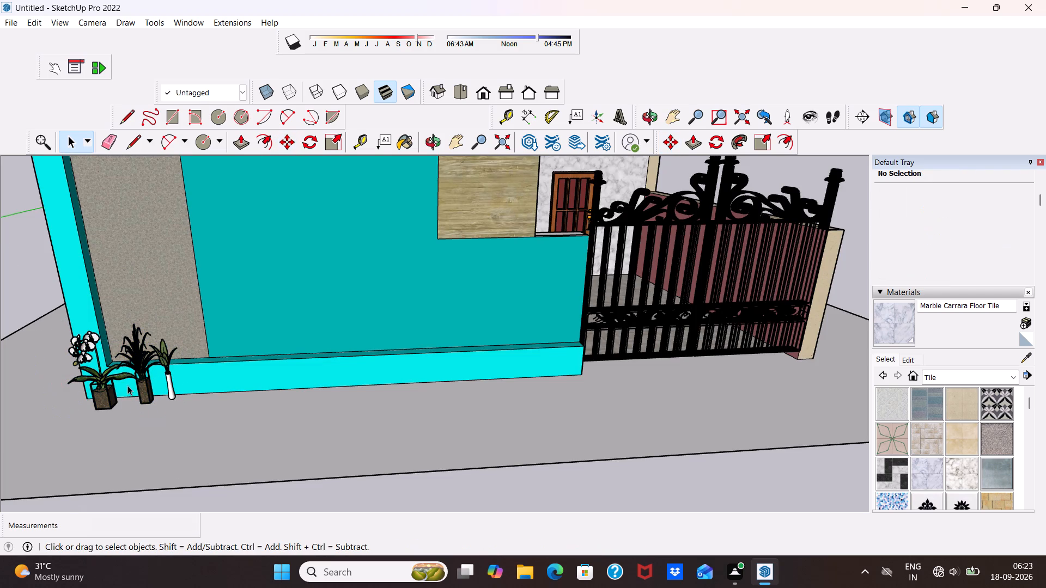
Copy the potted plants component about 3' 3 15/16" along the front wall toward the gate and repeat the copy 10 times.
left_click(129, 383)
left_click(140, 385)
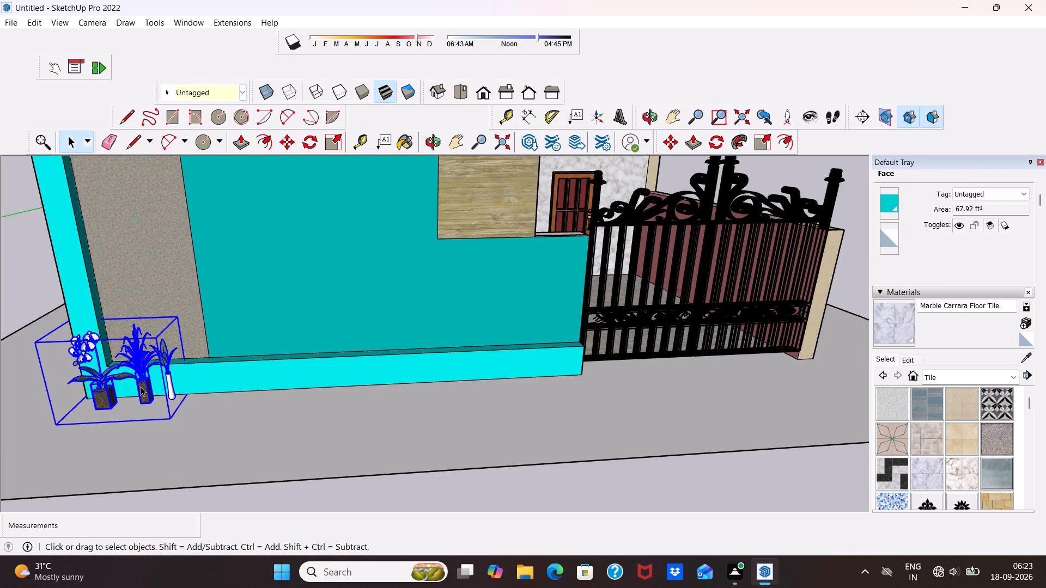
left_click(285, 137)
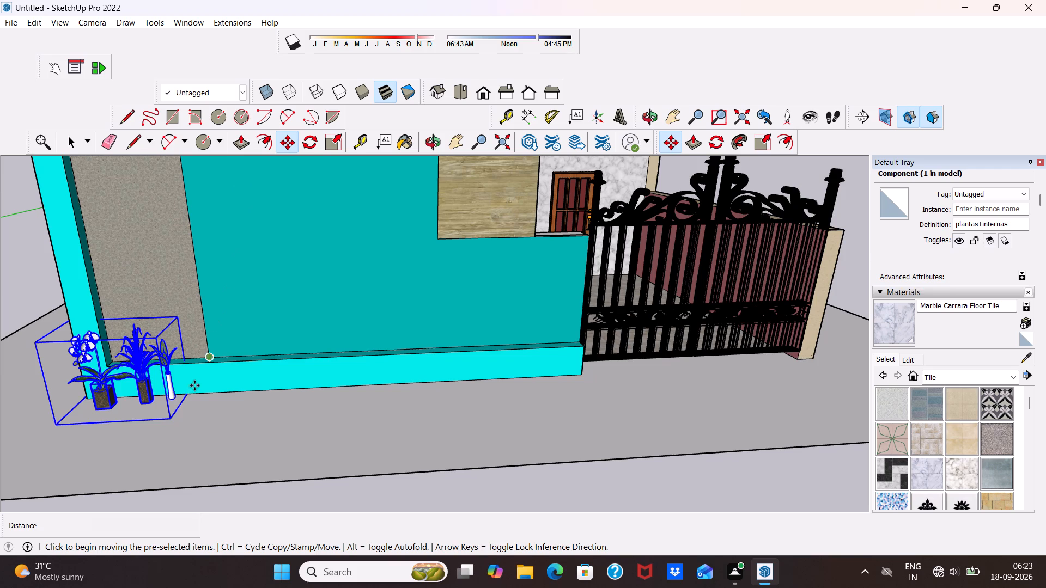
left_click(169, 415)
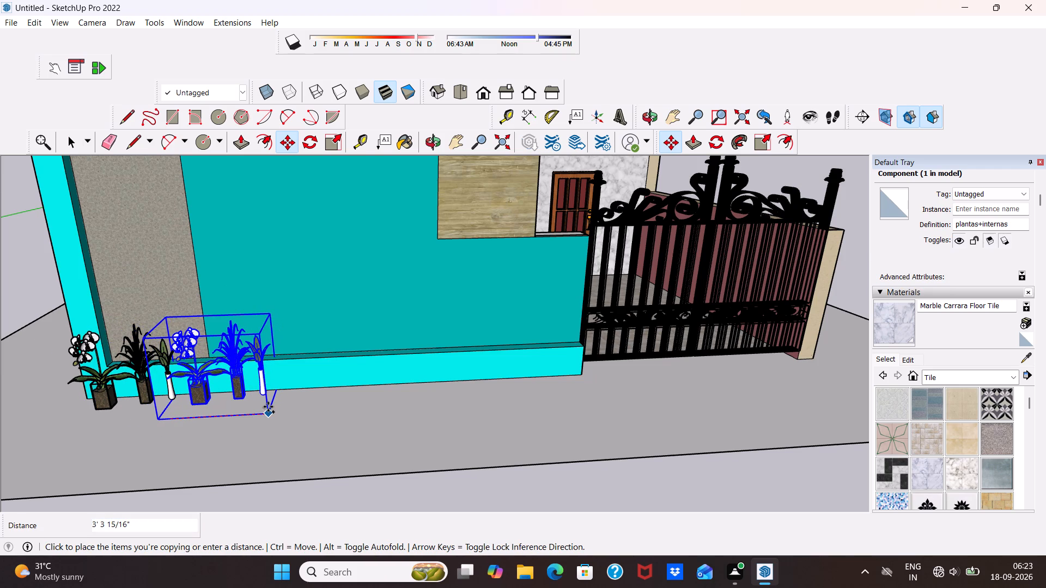
left_click(268, 407)
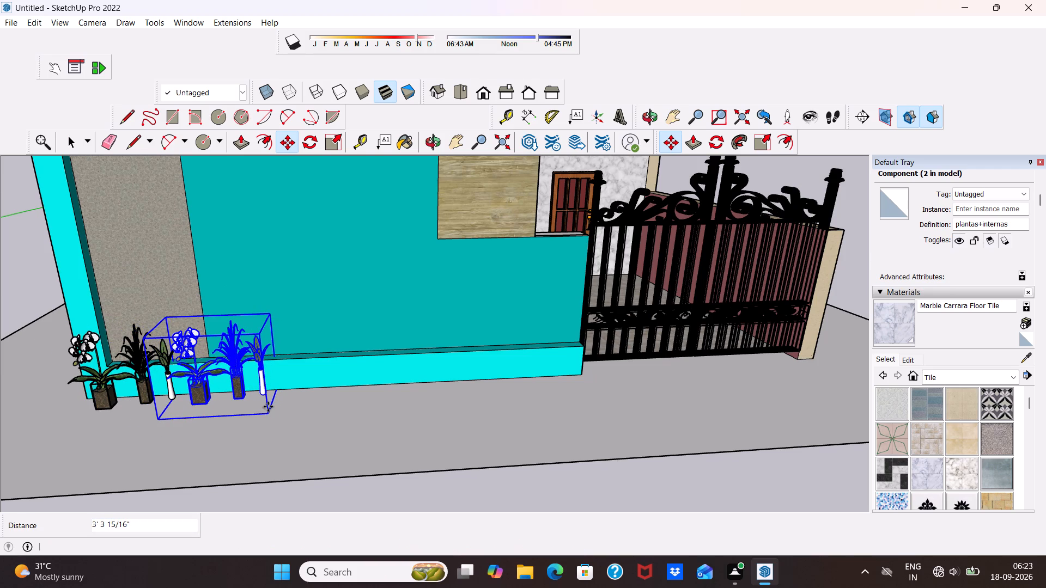
key("shift+asterisk")
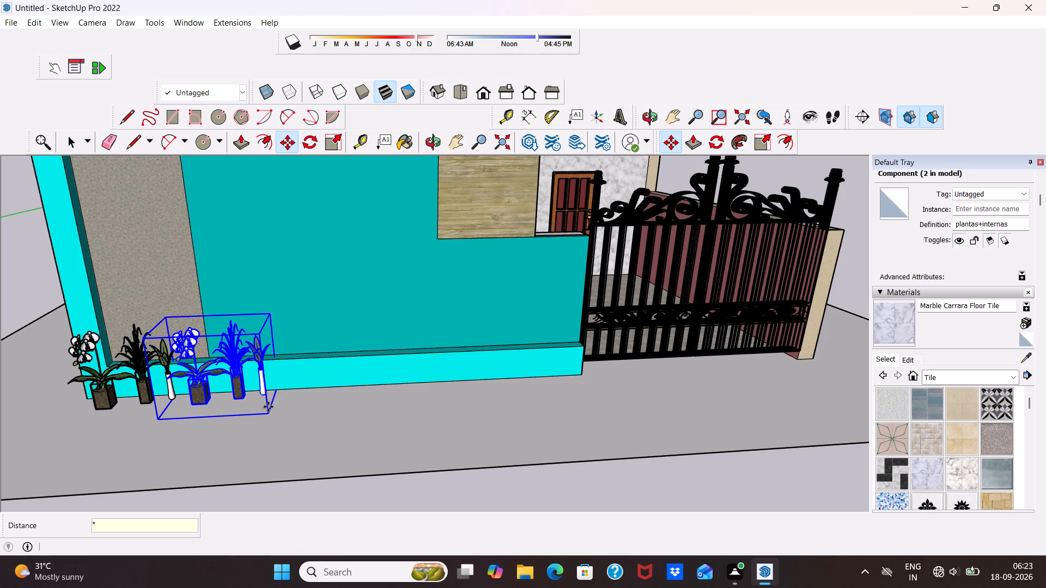
type("10")
key("Return")
Examine the row of plant copies along the front wall, across the gate and beyond the side wall.
scroll(197, 189, "down", 2)
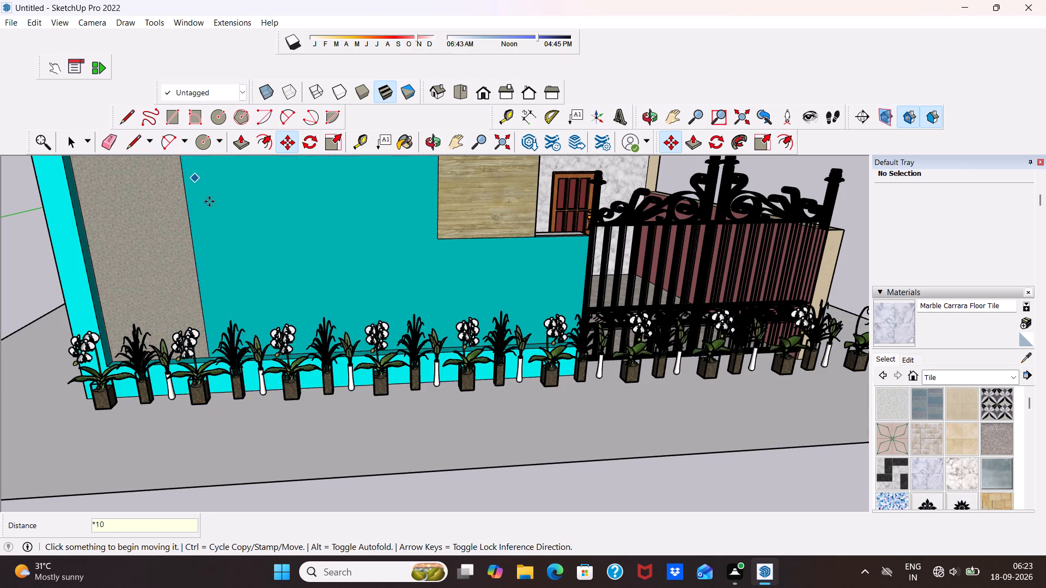
scroll(209, 201, "down", 3)
scroll(323, 253, "down", 5)
scroll(674, 255, "up", 4)
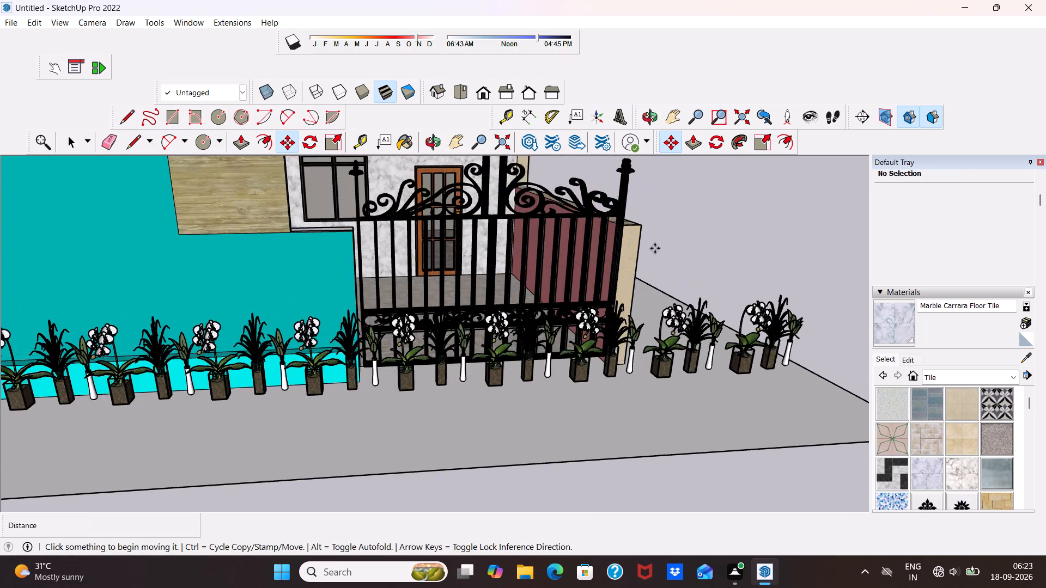
scroll(655, 248, "up", 1)
scroll(557, 267, "up", 3)
key("space")
middle_click_drag(680, 253, 673, 245)
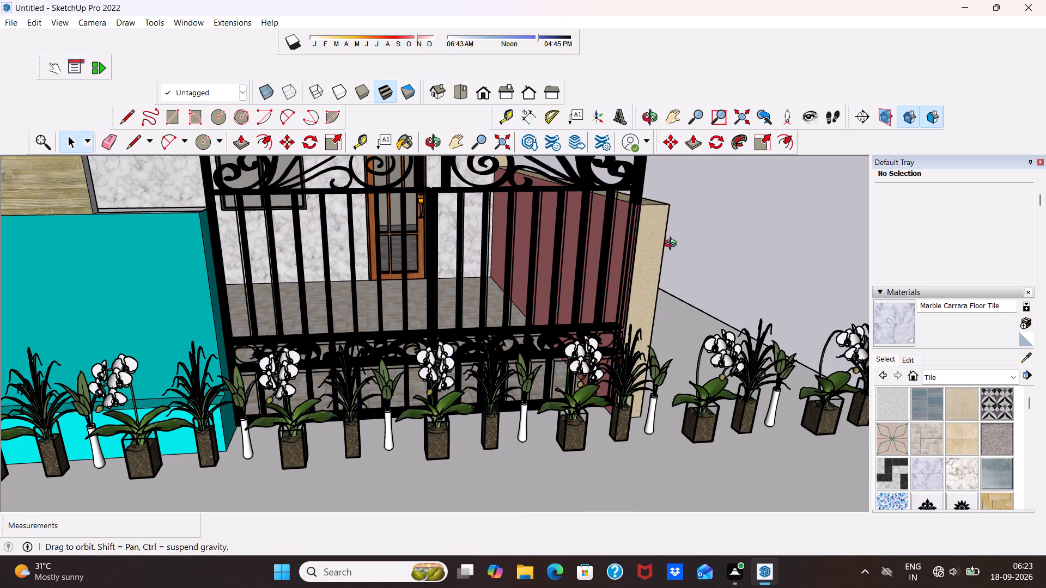
middle_click_drag(673, 245, 471, 202)
scroll(474, 209, "down", 5)
scroll(561, 282, "down", 1)
middle_click_drag(445, 328, 636, 279)
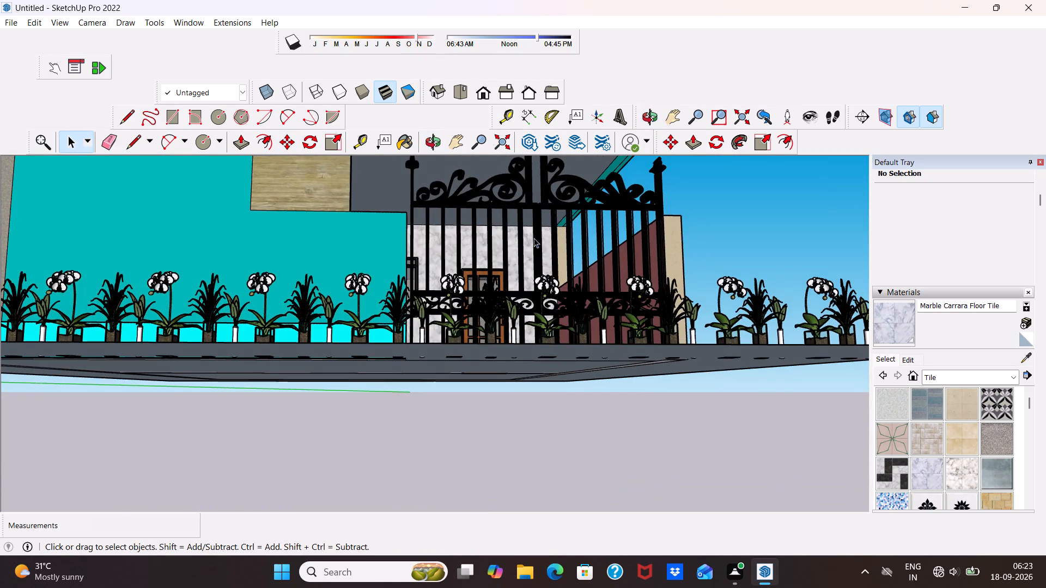
scroll(534, 238, "down", 4)
middle_click_drag(469, 279, 421, 359)
scroll(335, 256, "up", 3)
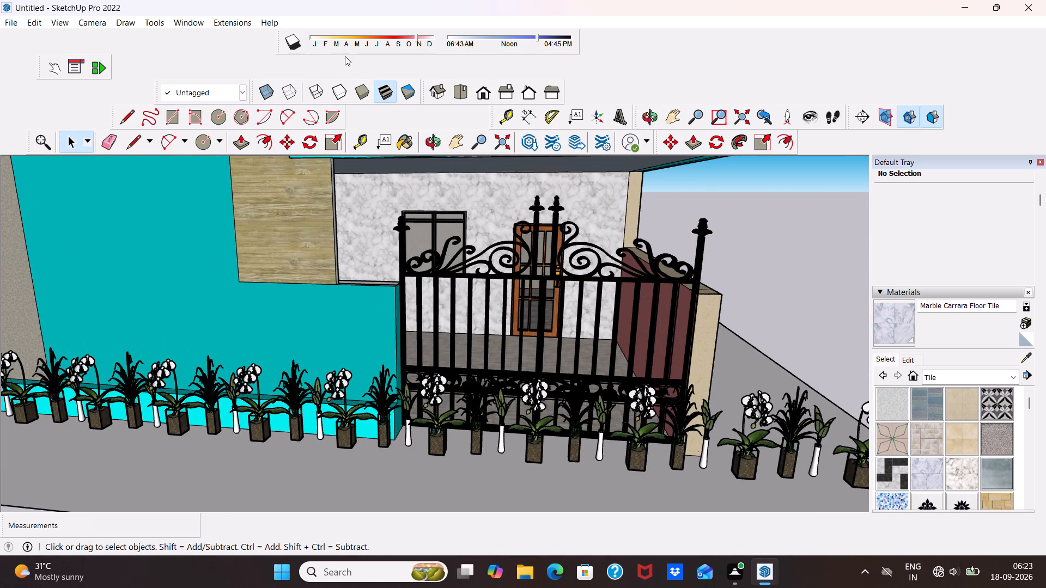
left_click_drag(450, 91, 537, 88)
scroll(521, 83, "down", 10)
scroll(440, 278, "up", 1)
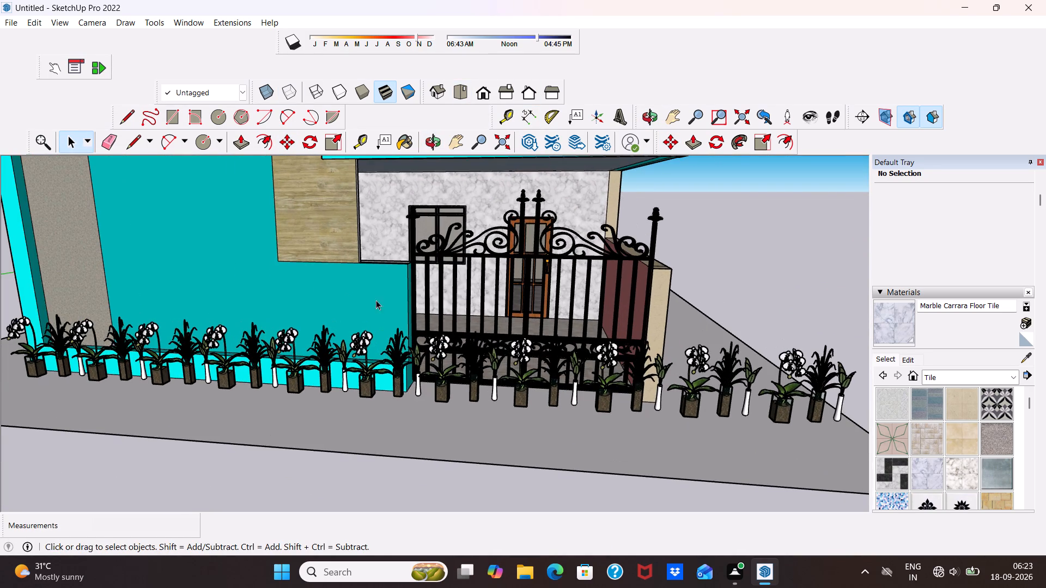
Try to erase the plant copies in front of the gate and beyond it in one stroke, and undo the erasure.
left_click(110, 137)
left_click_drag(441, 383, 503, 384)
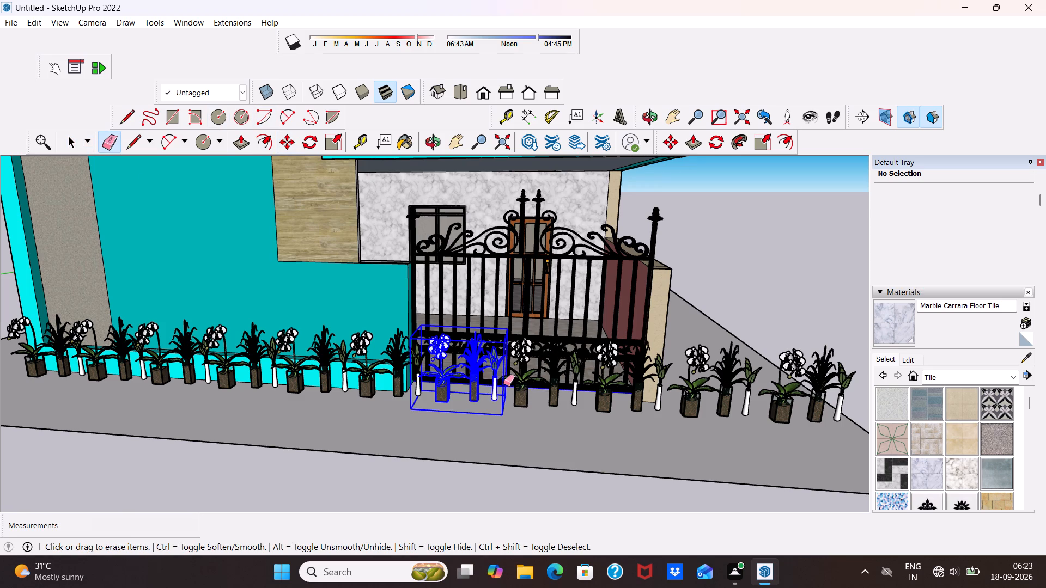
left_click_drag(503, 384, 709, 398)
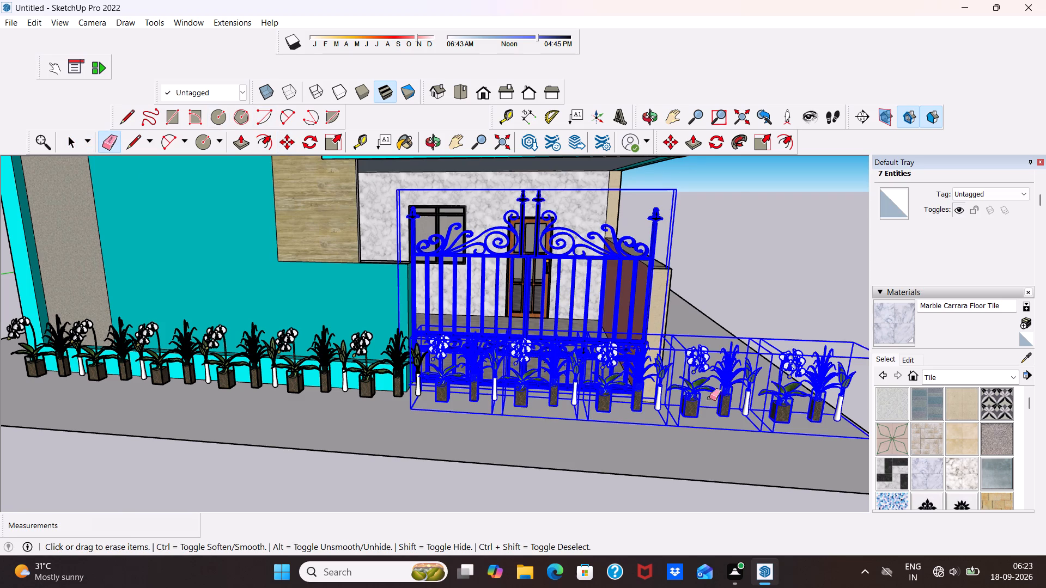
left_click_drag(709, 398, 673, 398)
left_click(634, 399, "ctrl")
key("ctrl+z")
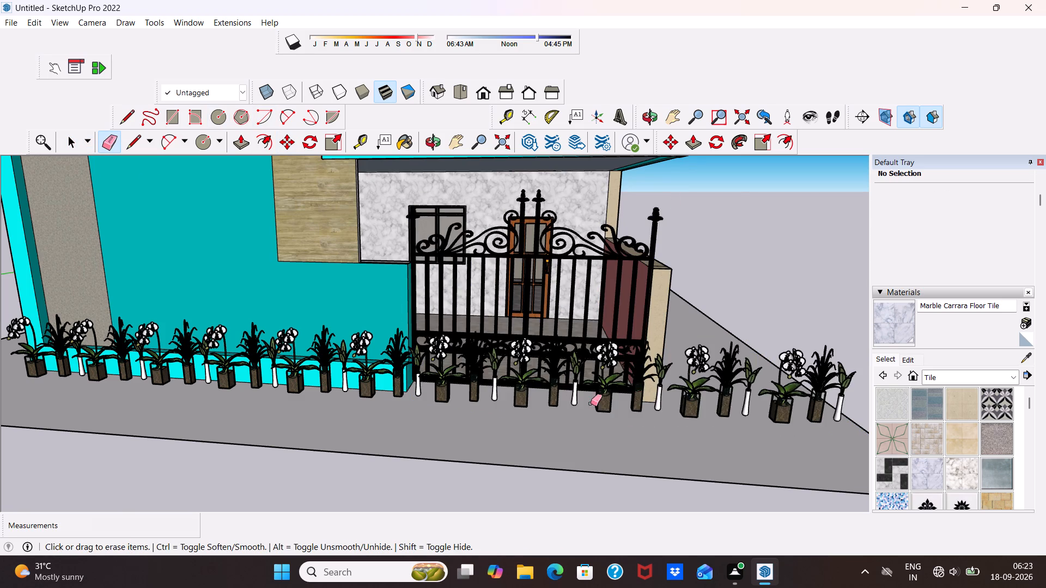
Erase the two plant copies standing in front of the gate nearest the teal front wall.
scroll(555, 383, "up", 3)
left_click_drag(406, 387, 443, 395)
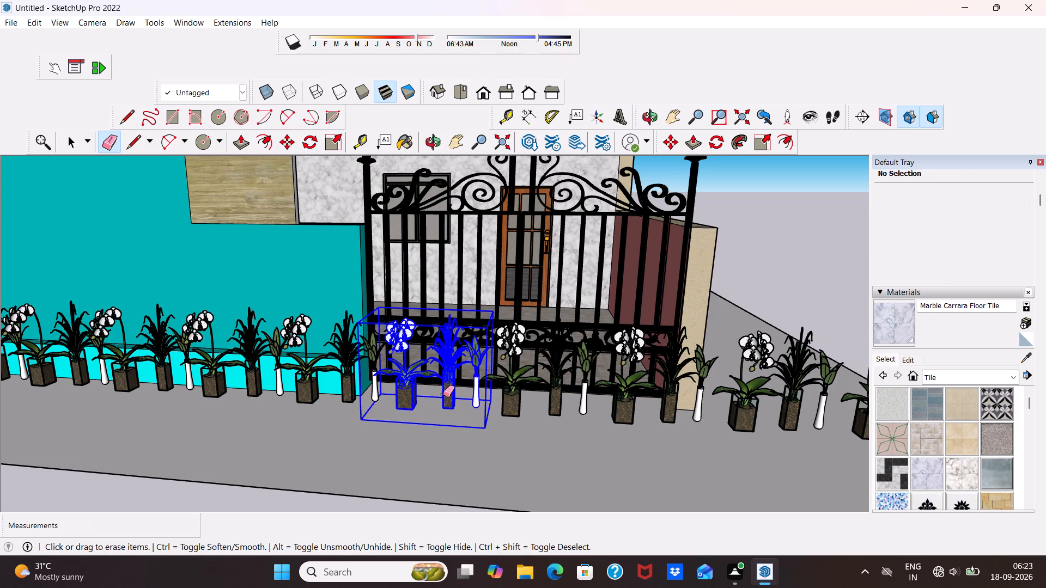
left_click_drag(443, 395, 454, 398)
left_click(510, 389)
left_click(508, 403)
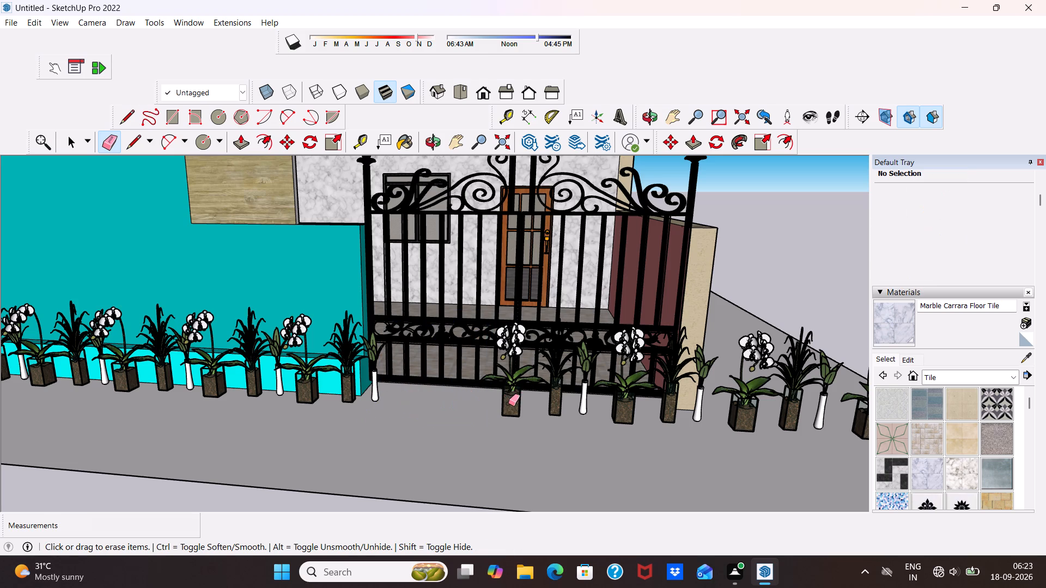
scroll(504, 400, "up", 4)
left_click(505, 396)
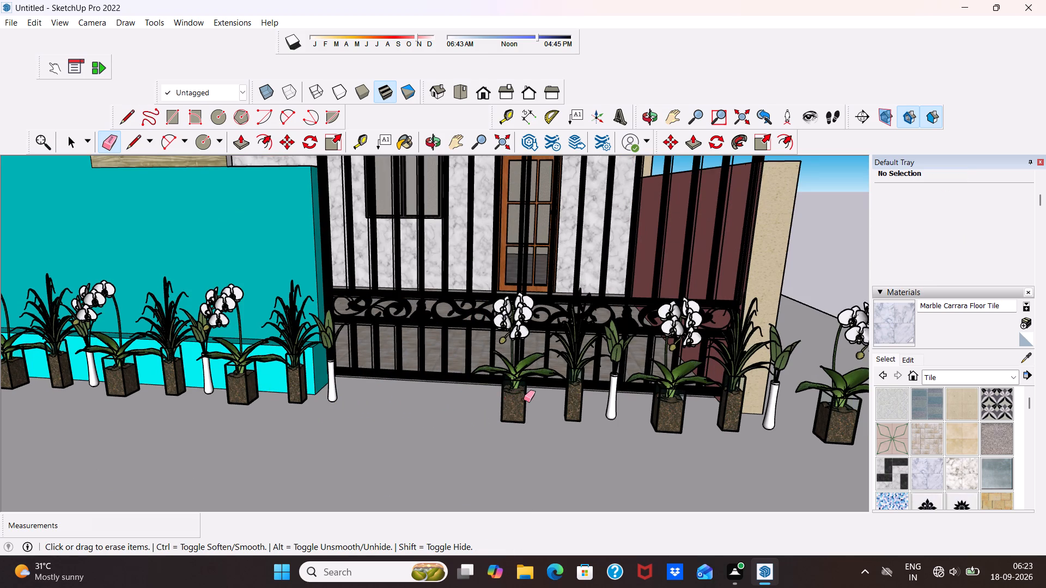
left_click_drag(524, 400, 608, 397)
scroll(659, 387, "up", 2)
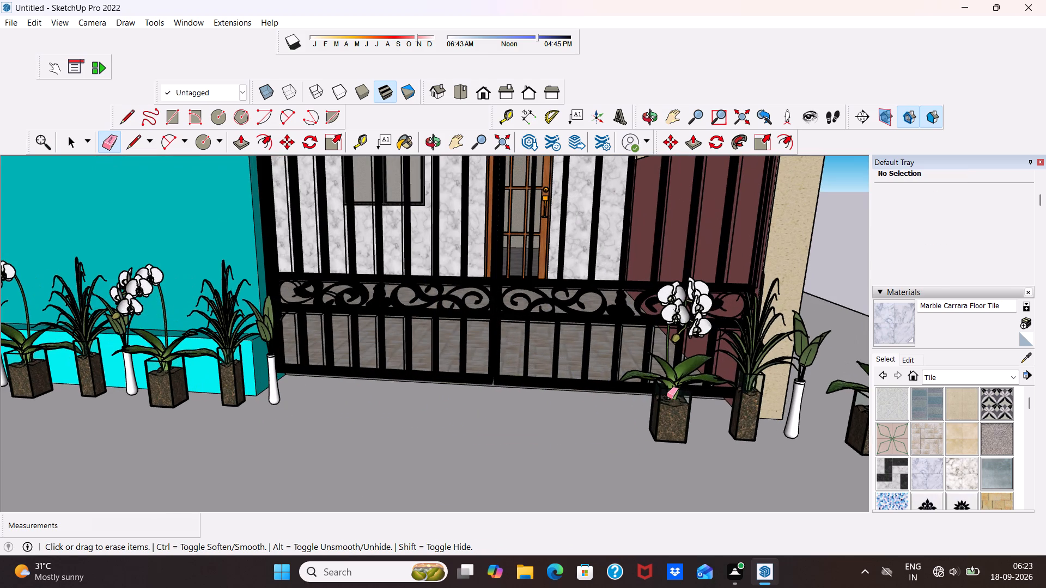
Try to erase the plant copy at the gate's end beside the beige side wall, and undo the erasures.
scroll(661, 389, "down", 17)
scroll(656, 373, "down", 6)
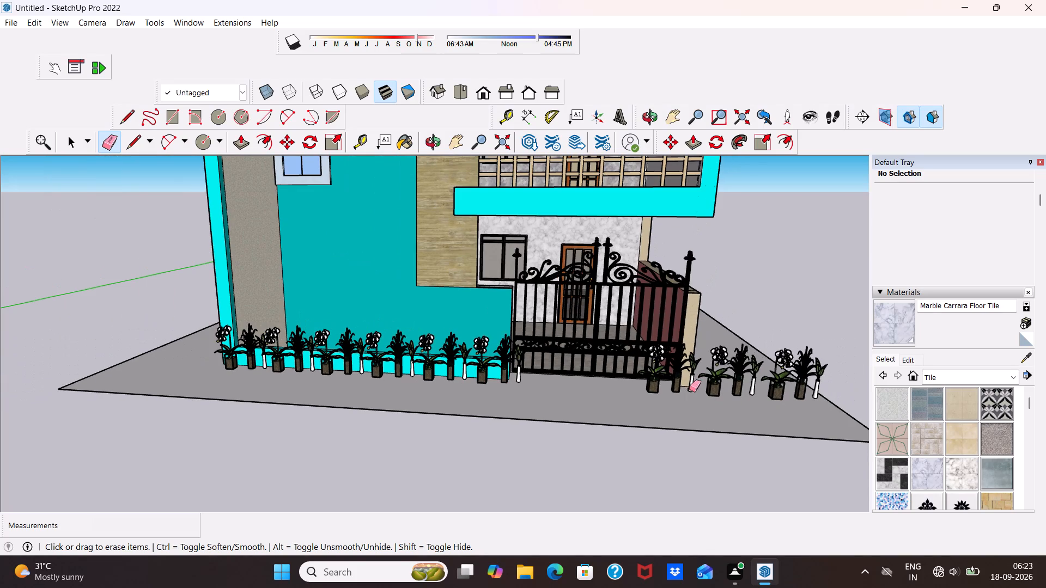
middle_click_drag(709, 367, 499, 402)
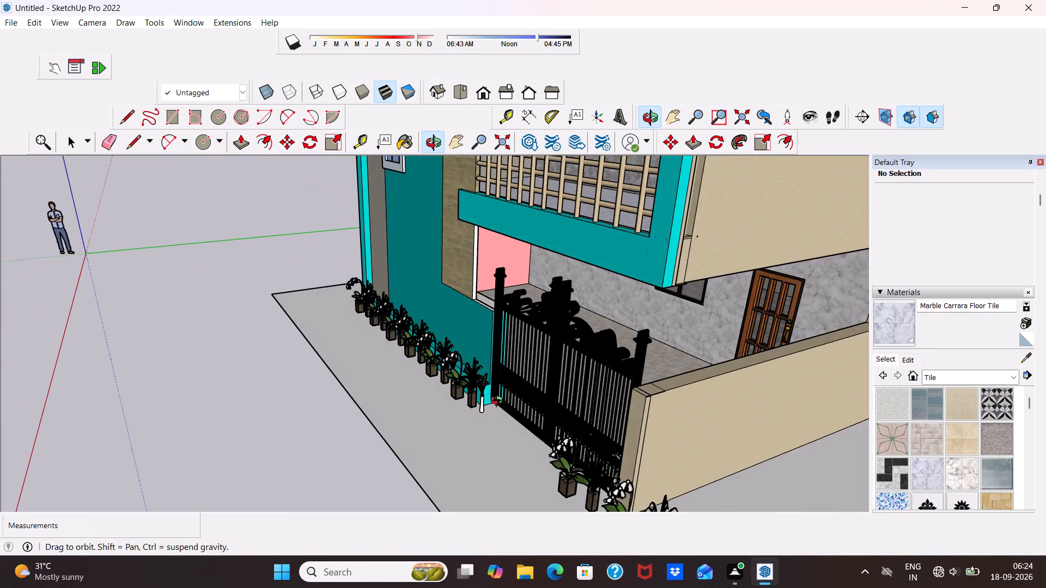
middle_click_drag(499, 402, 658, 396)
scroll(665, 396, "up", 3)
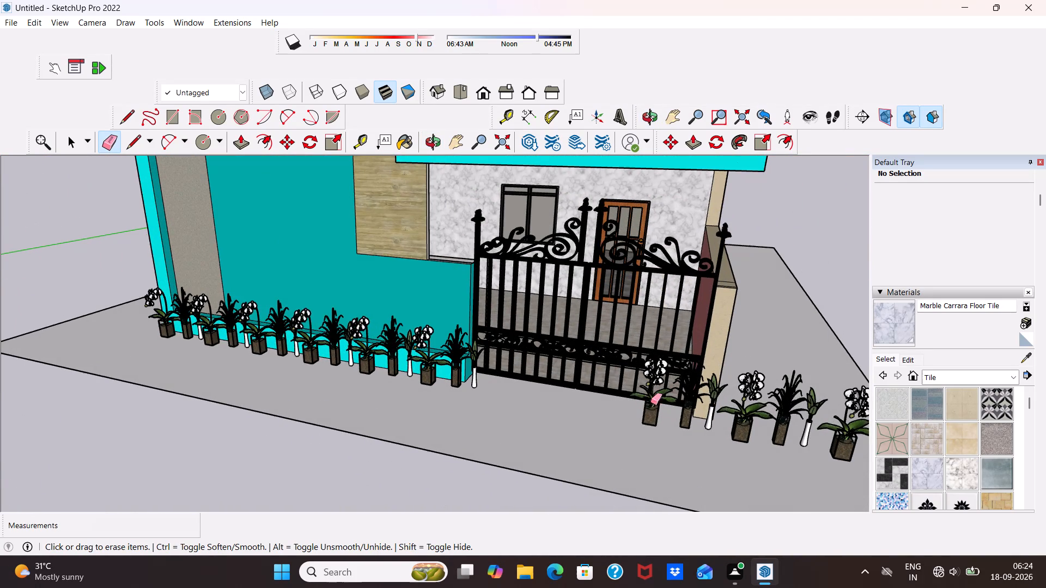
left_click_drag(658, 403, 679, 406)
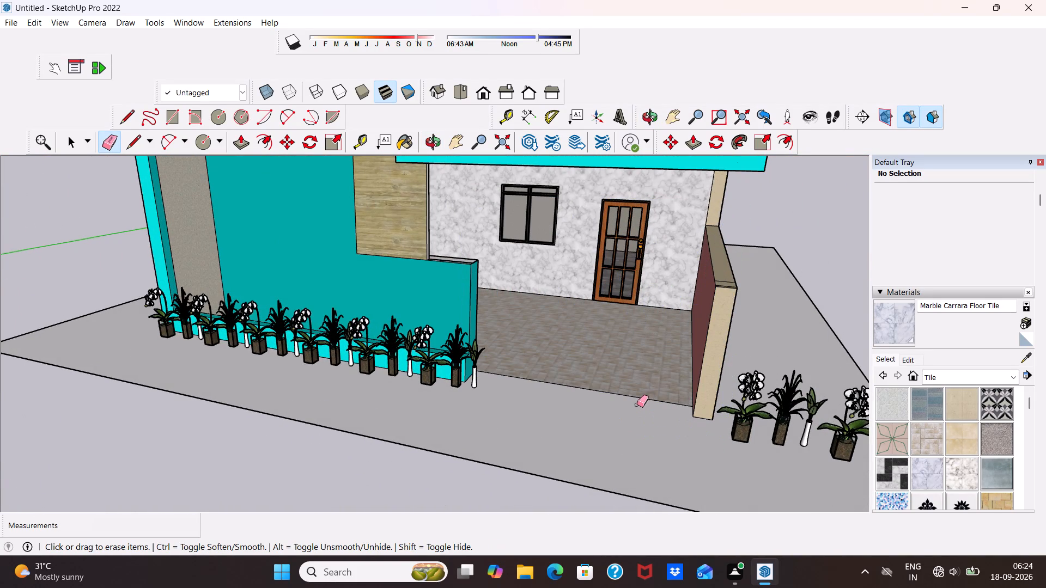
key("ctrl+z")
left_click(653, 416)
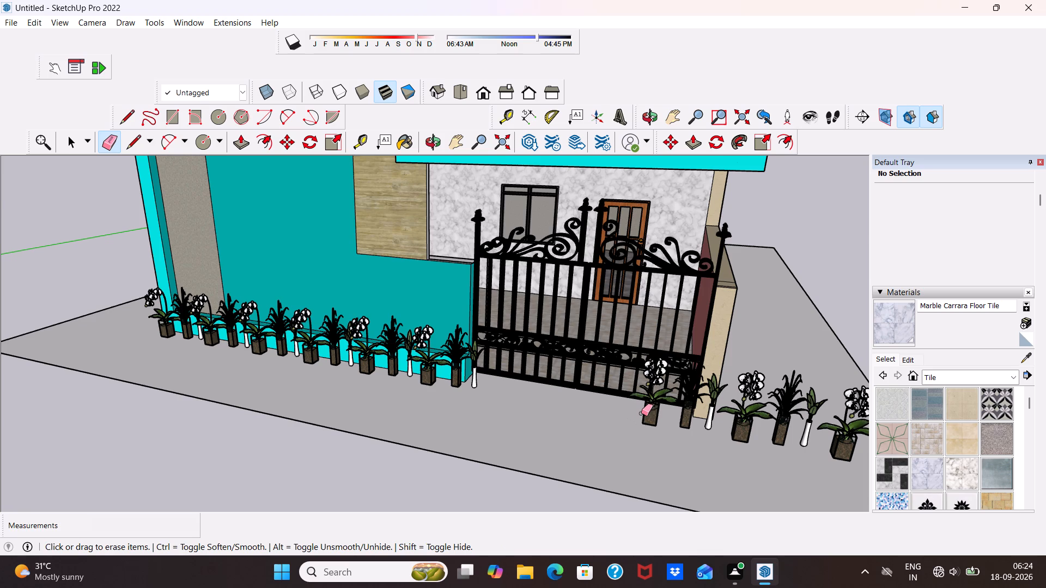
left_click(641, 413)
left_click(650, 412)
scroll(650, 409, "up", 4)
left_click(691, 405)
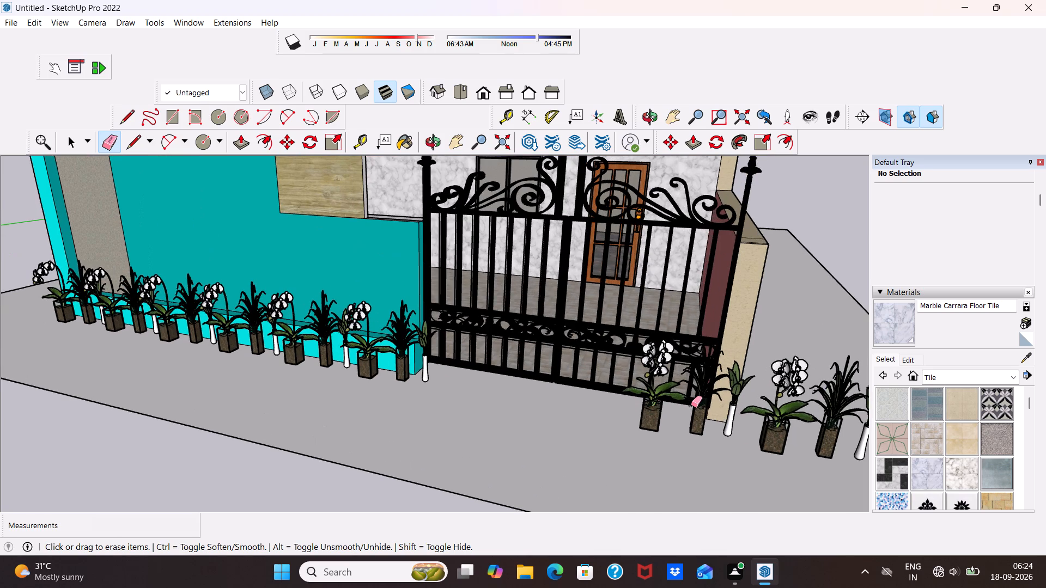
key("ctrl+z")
Erase the plant copy at the gate's end beside the beige side wall, keeping the gate.
scroll(610, 420, "up", 5)
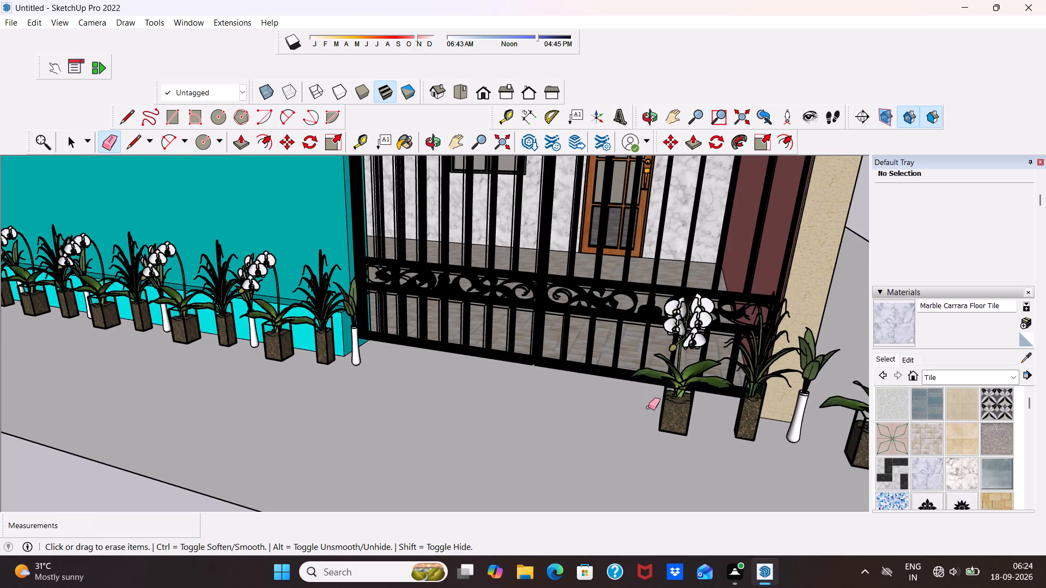
left_click(676, 417)
left_click(676, 417)
scroll(676, 417, "up", 5)
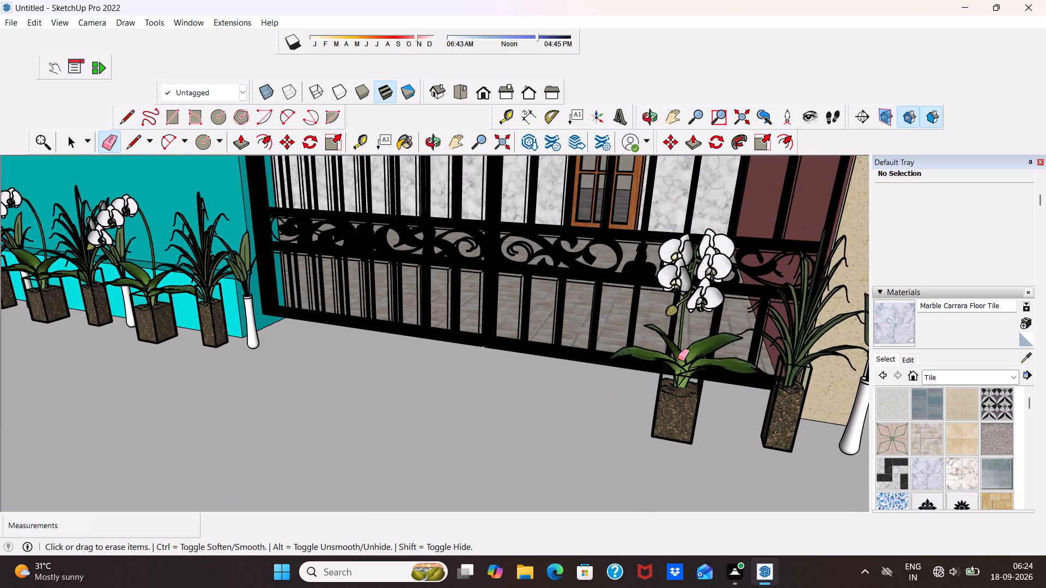
left_click(678, 358)
left_click_drag(678, 358, 682, 377)
left_click_drag(648, 400, 691, 412)
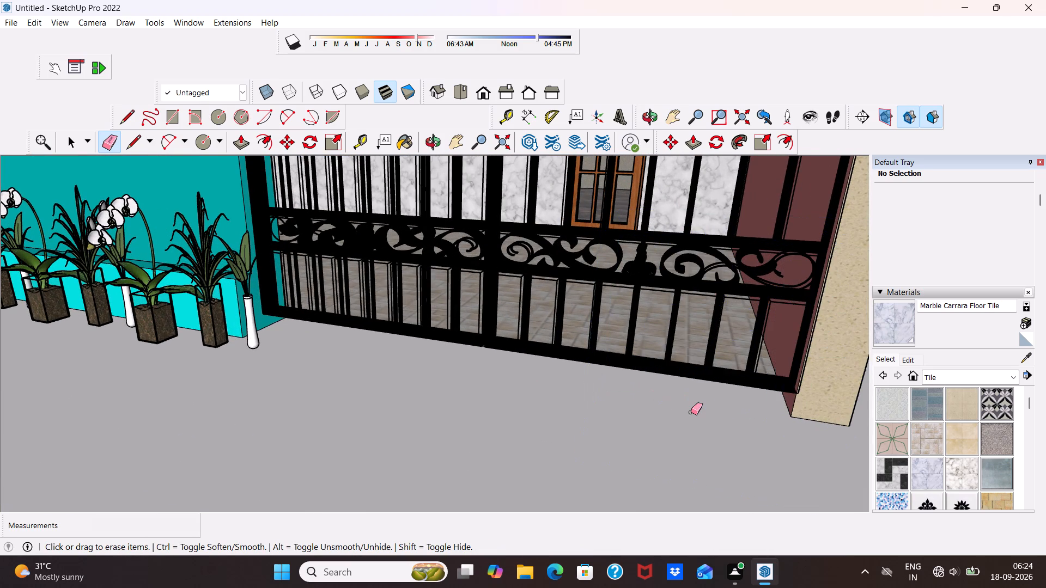
Examine the plants along the front wall up to its outer corner, away from the gate.
scroll(620, 388, "down", 20)
scroll(620, 388, "down", 6)
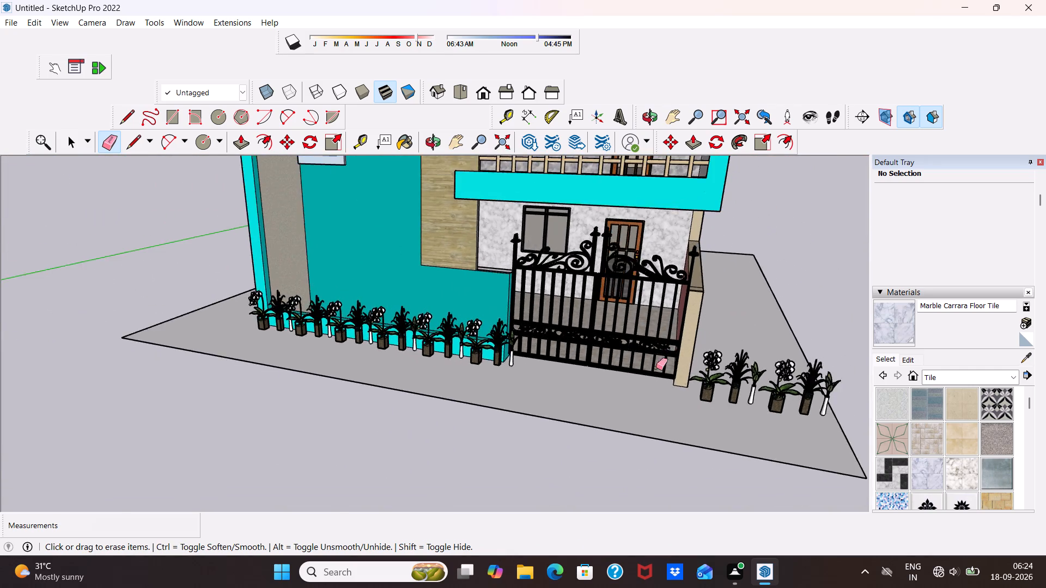
scroll(656, 367, "down", 2)
middle_click_drag(648, 370, 651, 335)
scroll(634, 279, "up", 3)
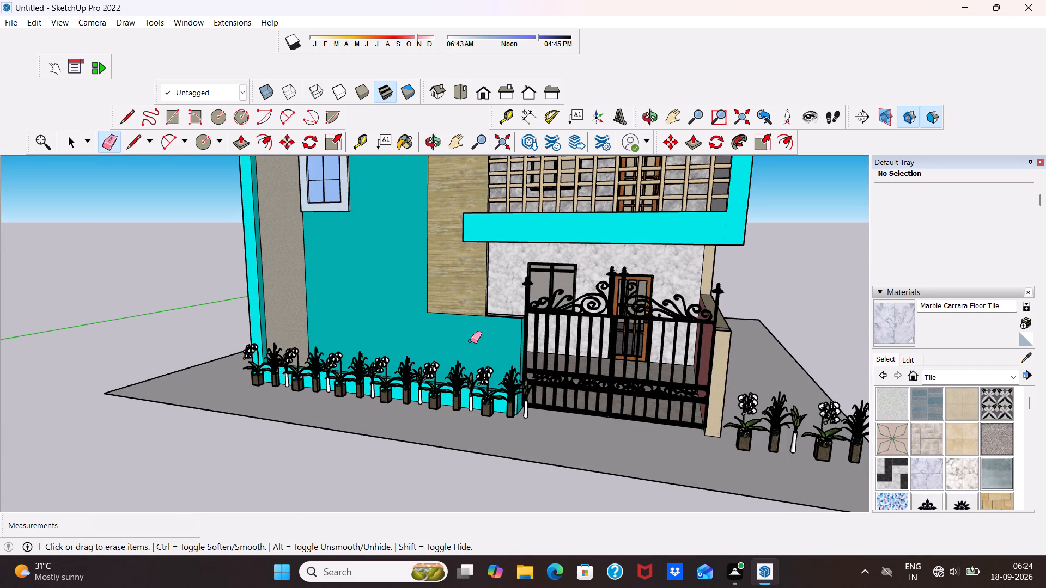
right_click(470, 341)
key("space")
scroll(335, 373, "right", 1)
scroll(172, 384, "up", 3)
left_click(115, 334)
scroll(306, 391, "up", 3)
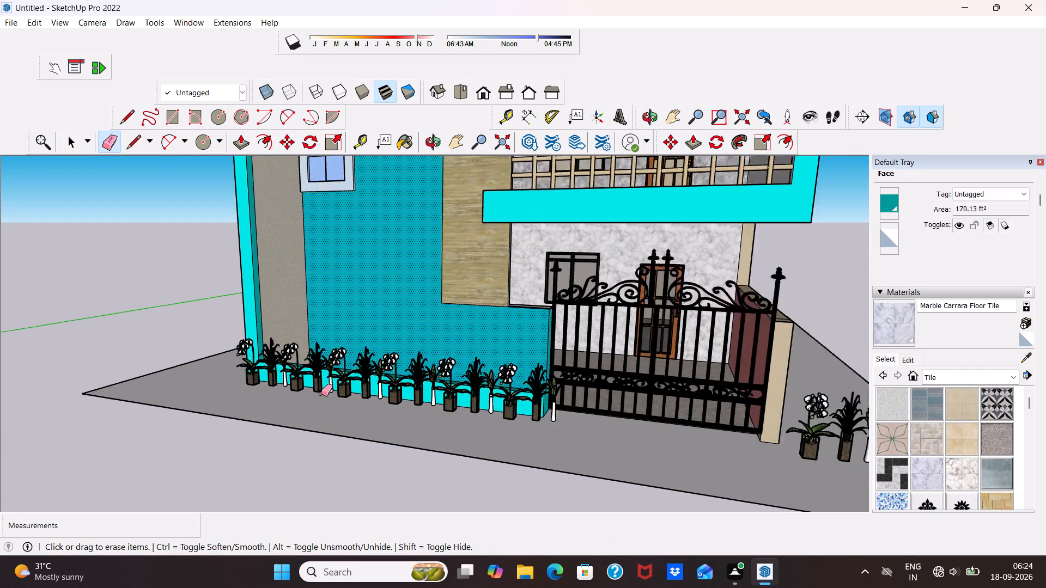
scroll(223, 373, "up", 3)
scroll(81, 318, "up", 2)
left_click(81, 317)
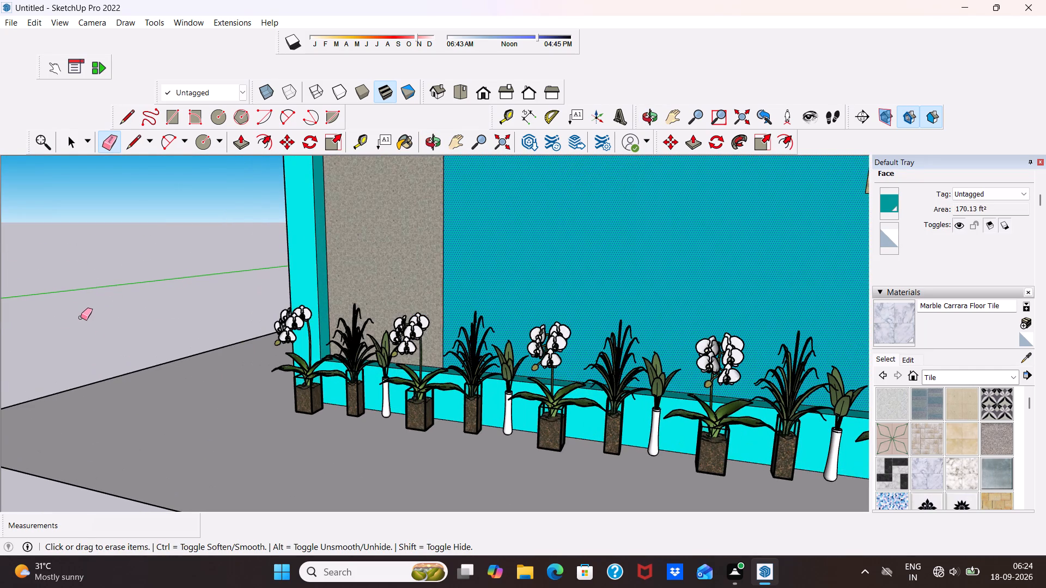
left_click(81, 317)
key("space")
scroll(291, 301, "down", 5)
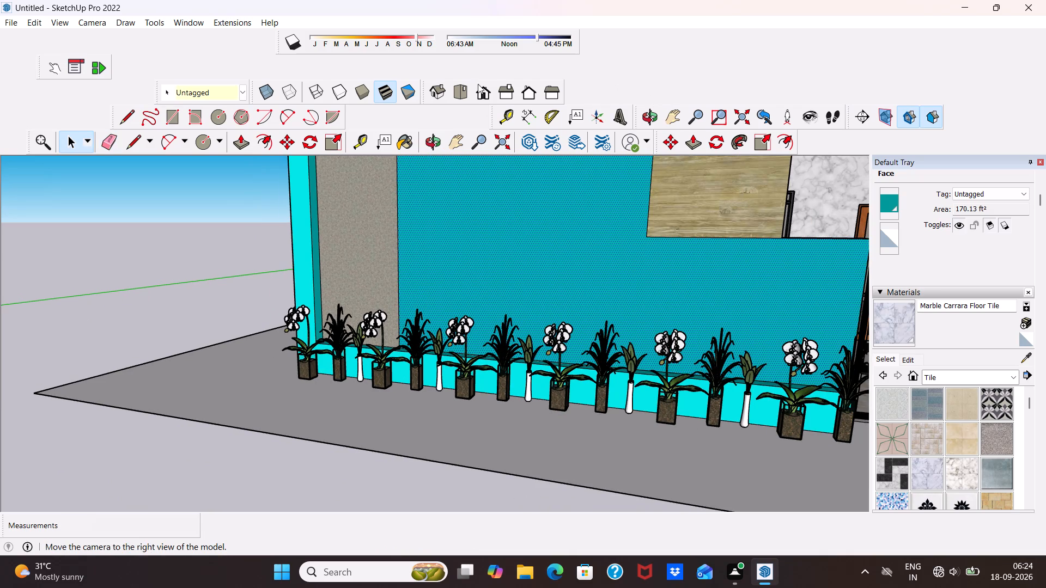
Switch to the front view and examine the whole facade with the gate and the plants along its base.
left_click(486, 90)
scroll(620, 319, "down", 10)
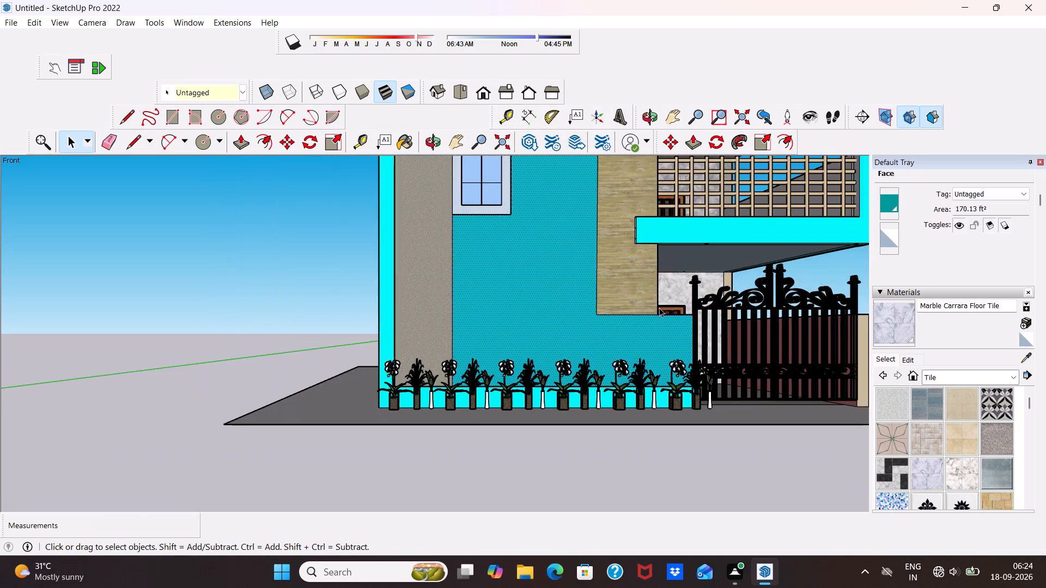
scroll(659, 308, "down", 5)
scroll(739, 324, "down", 4)
middle_click_drag(746, 339, 642, 367)
scroll(655, 335, "down", 9)
scroll(834, 339, "up", 8)
scroll(530, 336, "down", 4)
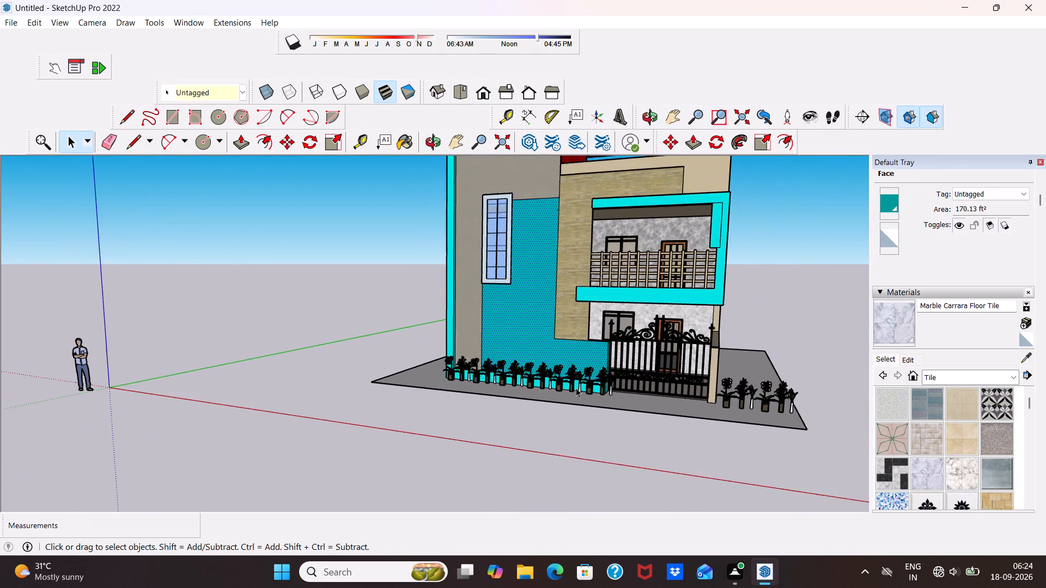
Examine the finished house from above and from the front, including the plants along the wall and the gate.
scroll(576, 388, "down", 5)
middle_click_drag(520, 322, 651, 372)
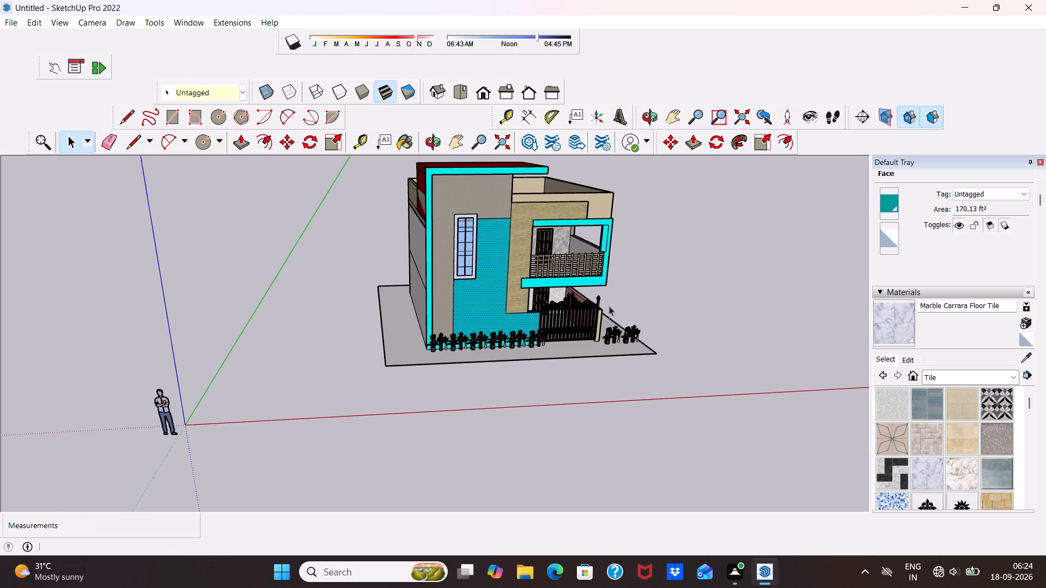
scroll(593, 283, "up", 1)
scroll(590, 280, "down", 1)
middle_click_drag(590, 280, 551, 303)
scroll(551, 303, "up", 3)
scroll(536, 387, "up", 3)
middle_click_drag(484, 363, 468, 370)
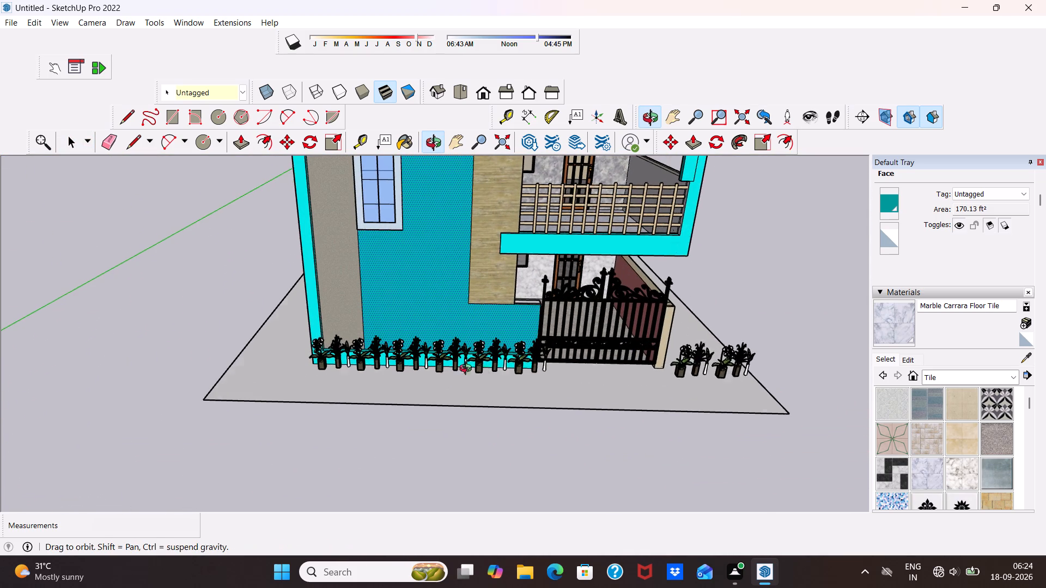
middle_click_drag(468, 370, 456, 354)
scroll(456, 354, "up", 1)
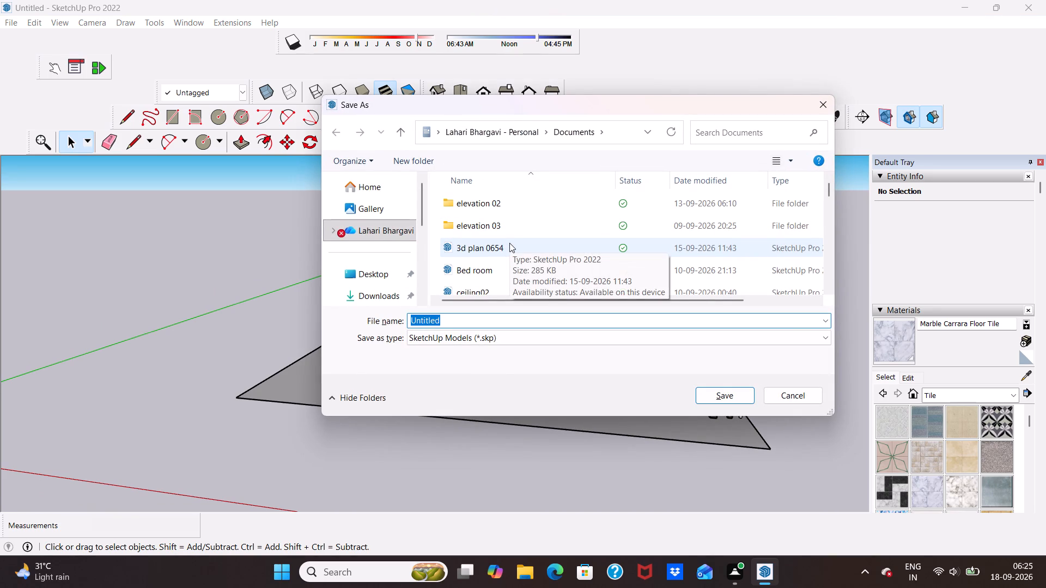
Save the model in the Documents folder as a SketchUp file named 06.
key("BackSpace")
type("06")
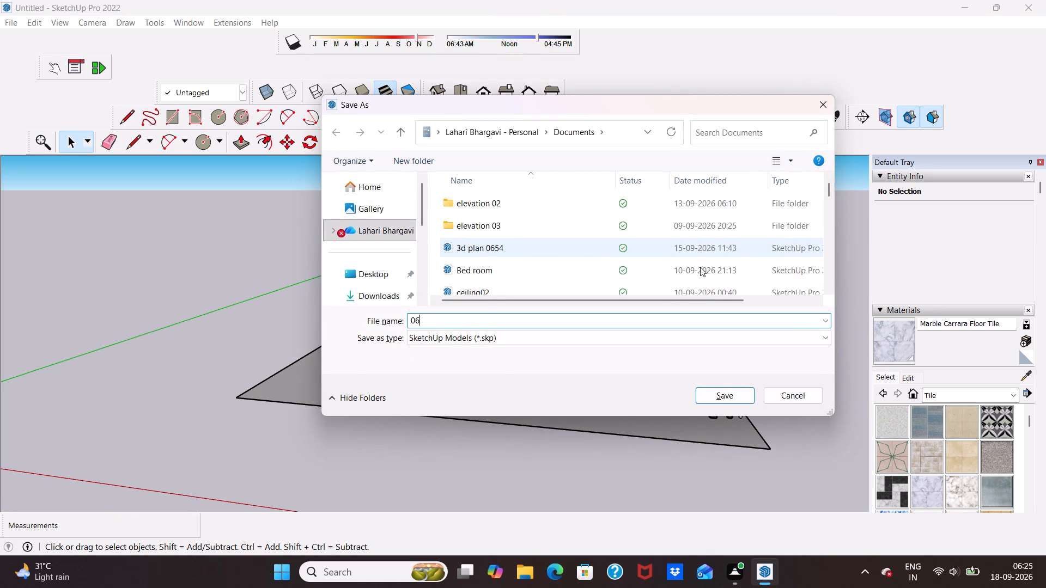
left_click(725, 390)
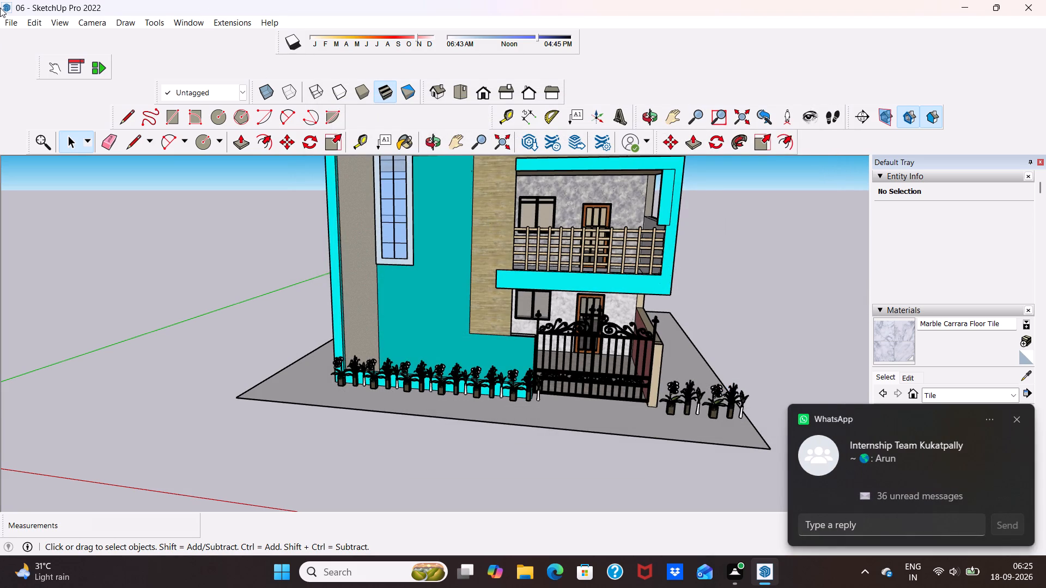
Export the current view of the house as a 2D JPEG image named "06 pdf" in the Downloads folder.
left_click(10, 24)
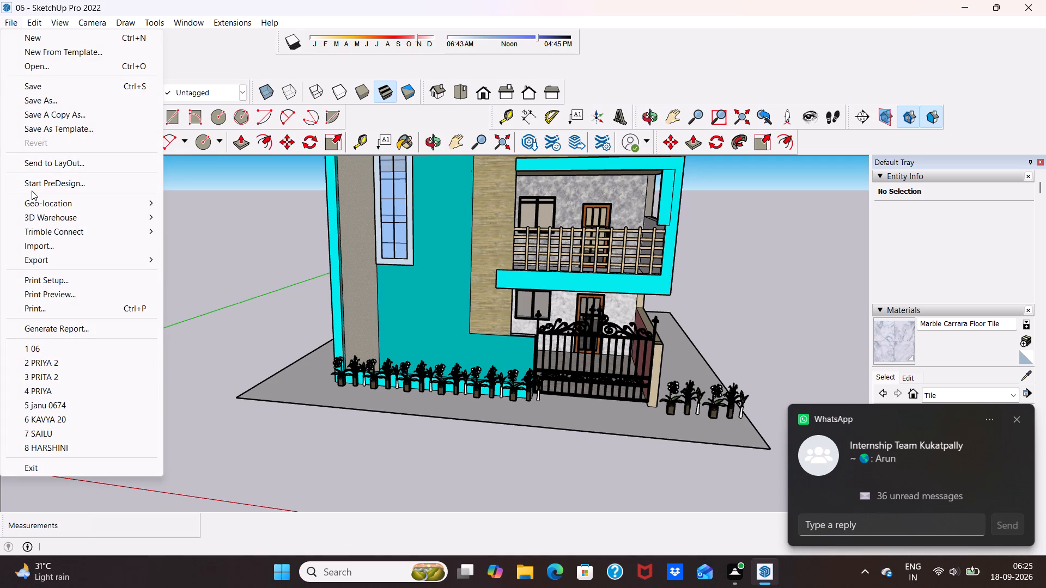
left_click(56, 260)
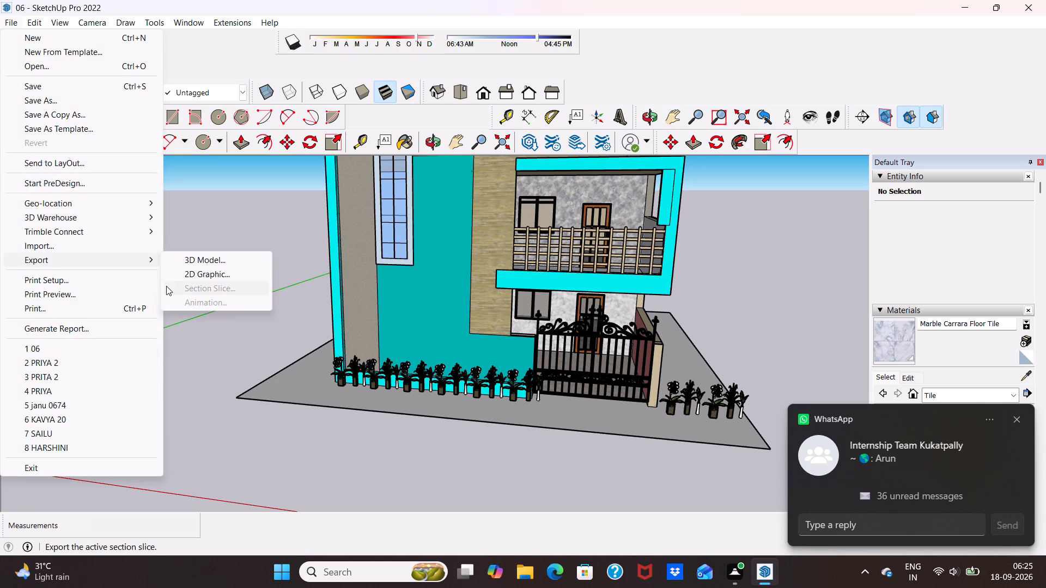
left_click(217, 267)
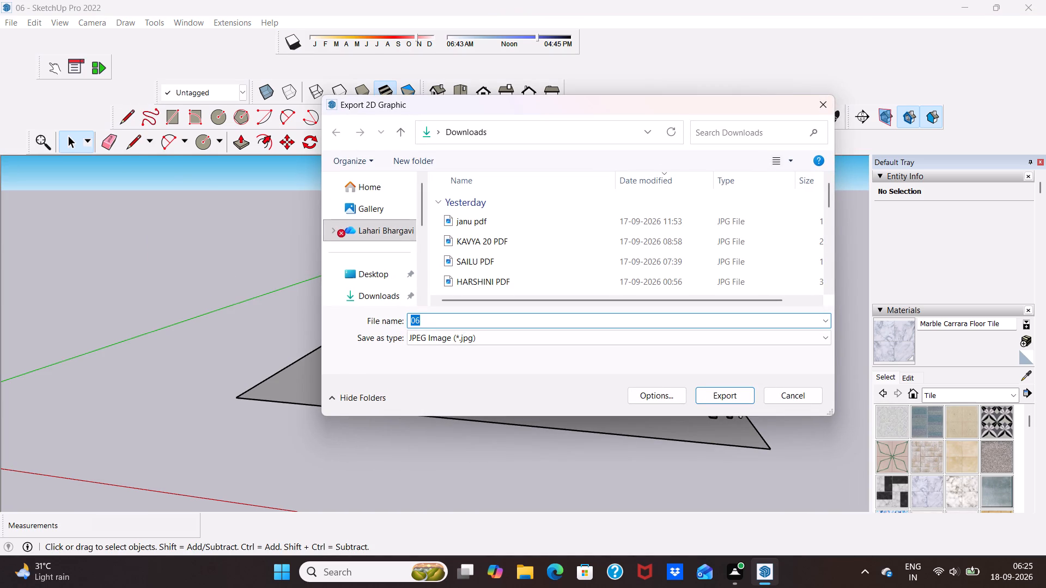
key("space")
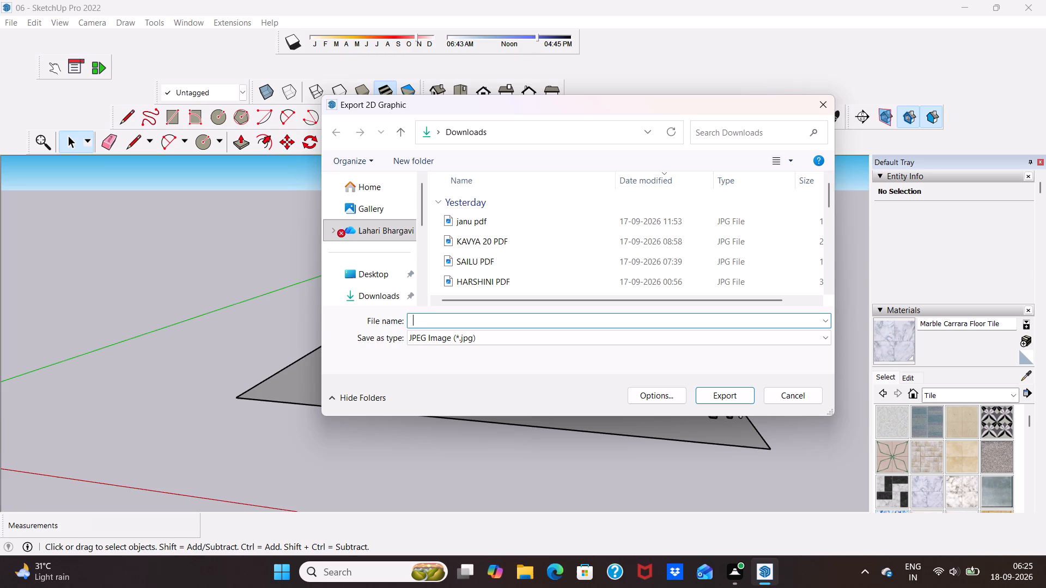
type("06")
key("space")
type("p")
type("df")
left_click(731, 400)
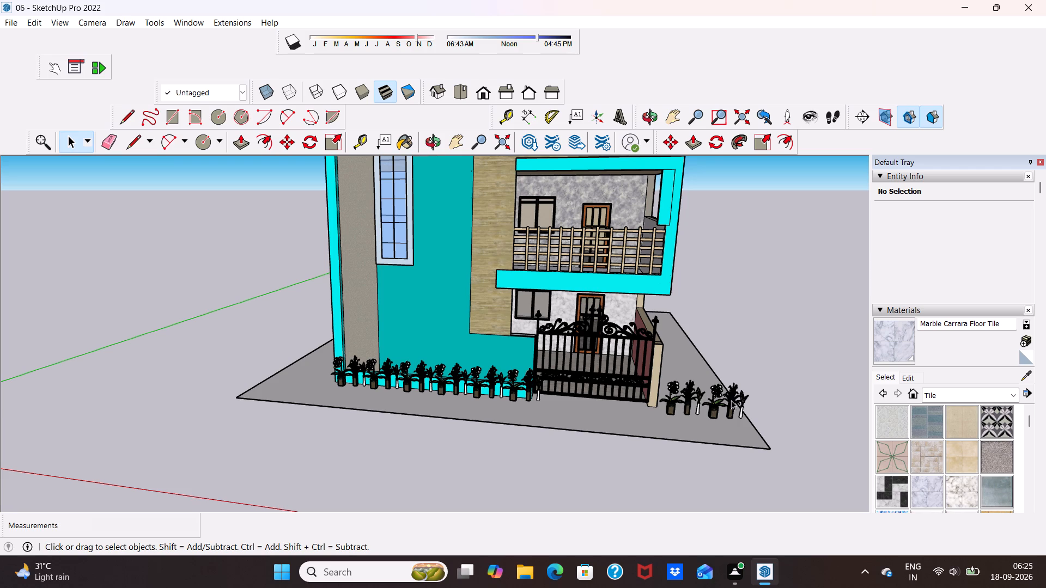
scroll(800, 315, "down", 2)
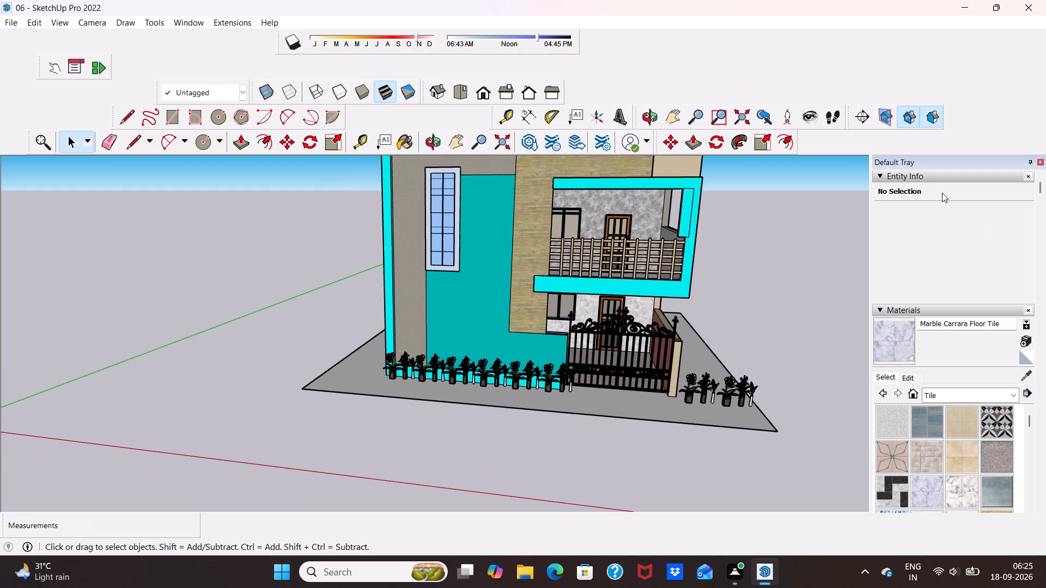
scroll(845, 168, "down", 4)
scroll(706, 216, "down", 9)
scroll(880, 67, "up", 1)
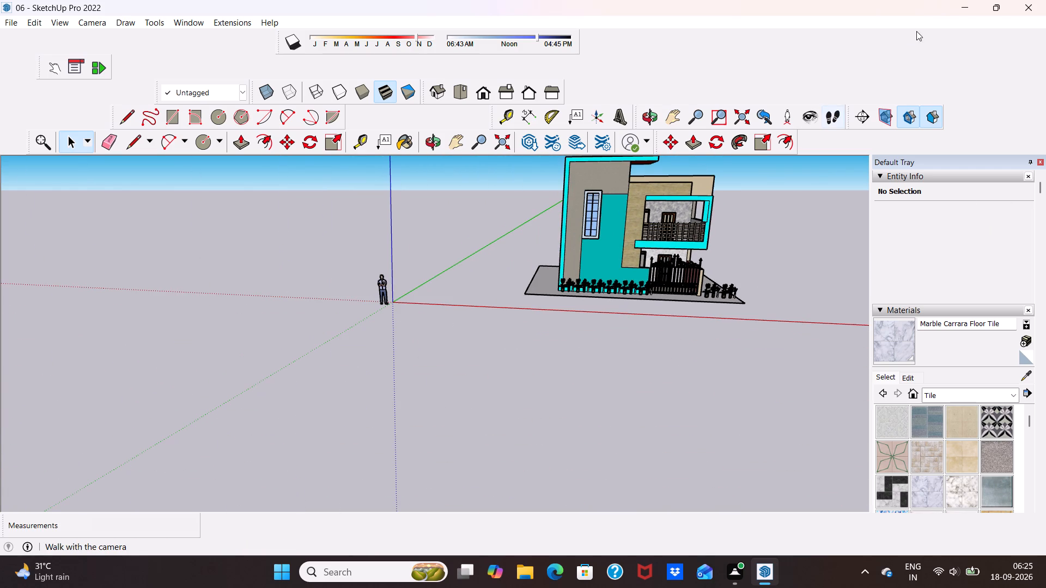